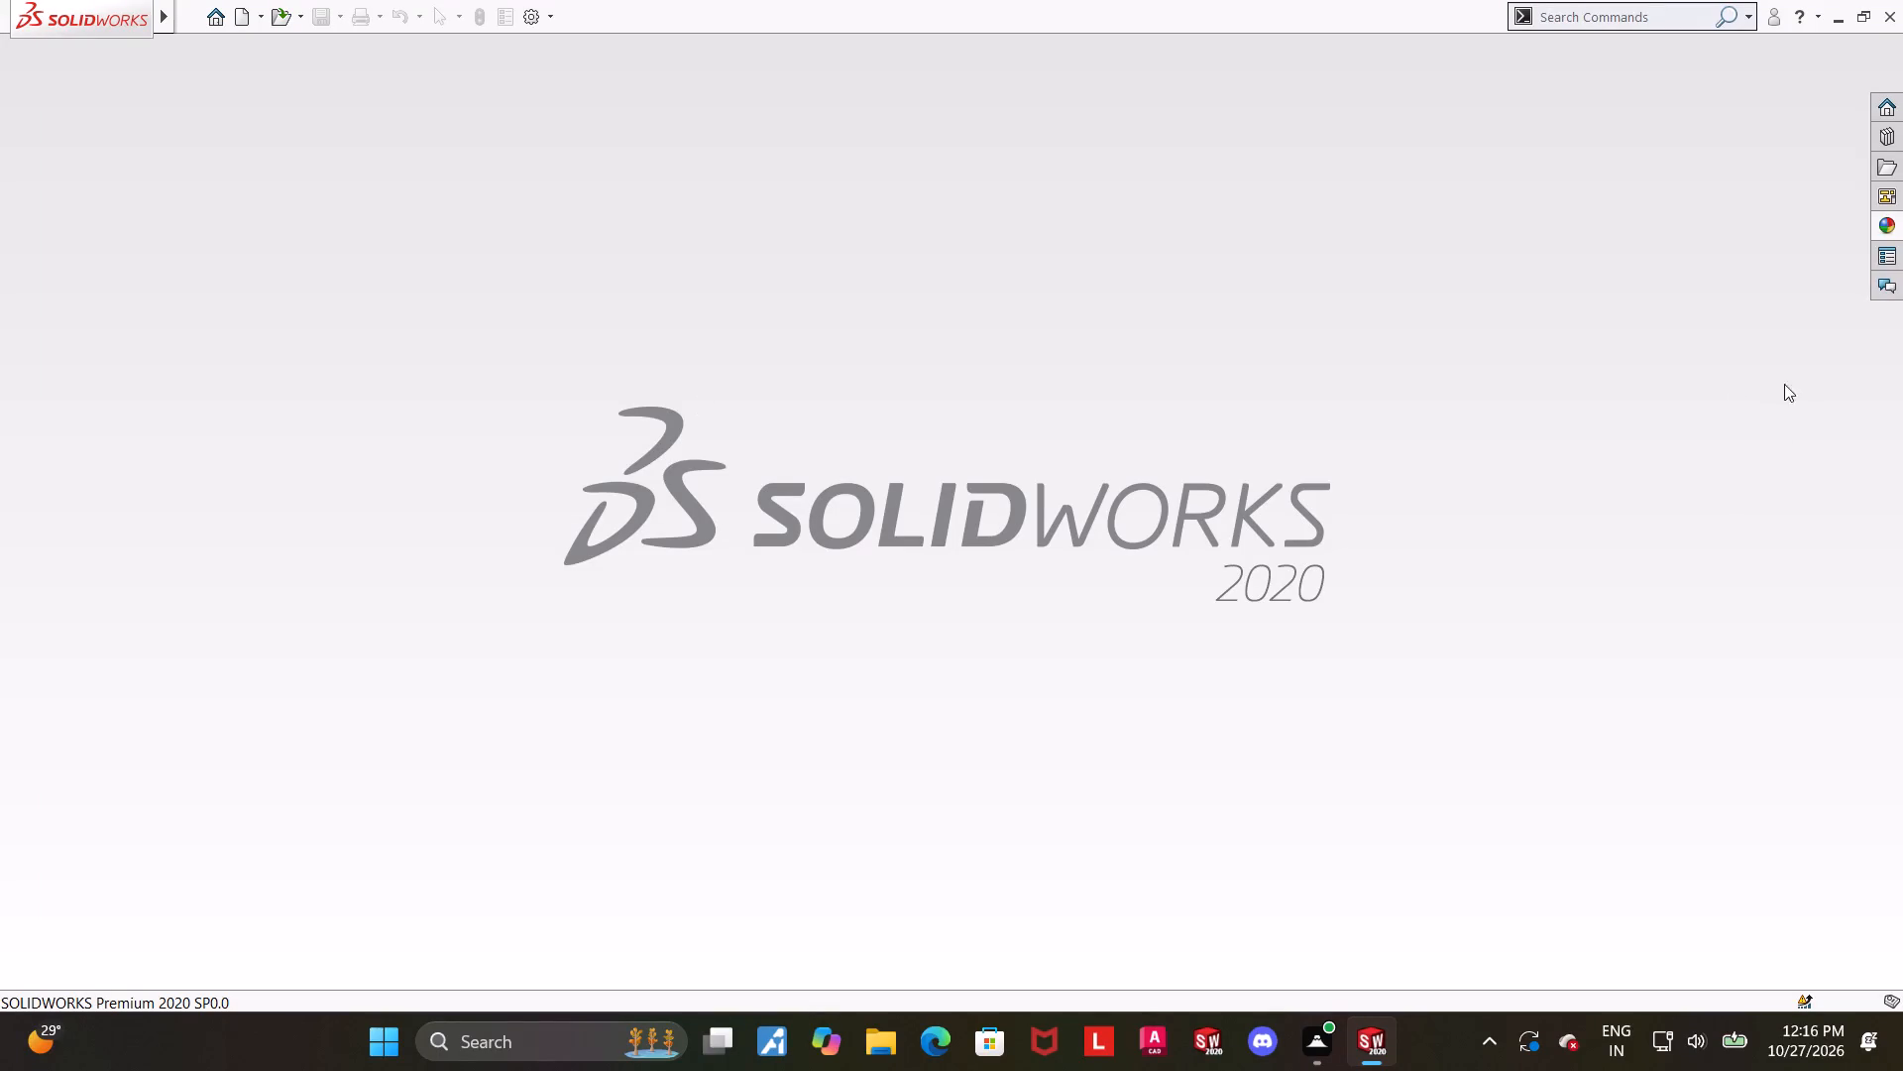
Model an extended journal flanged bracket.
Create a new part document.
left_click(246, 10)
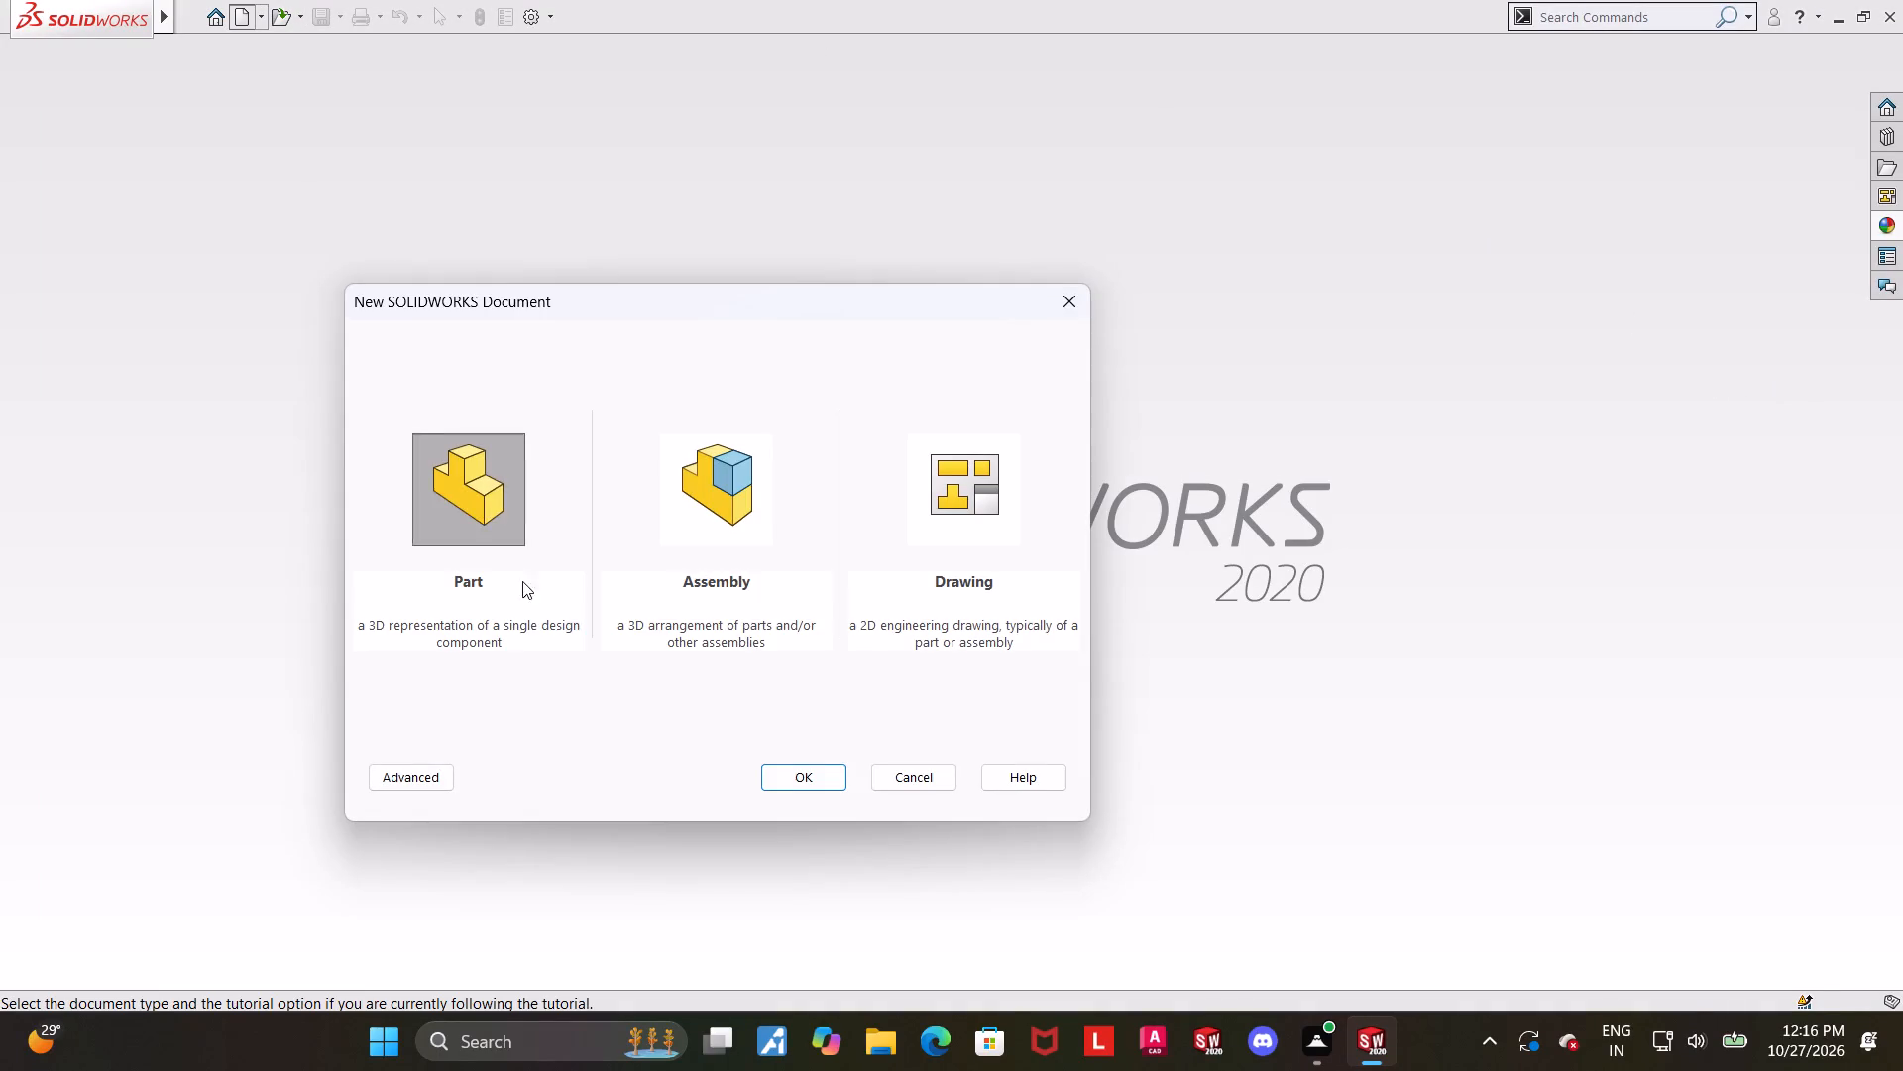
double_click(484, 493)
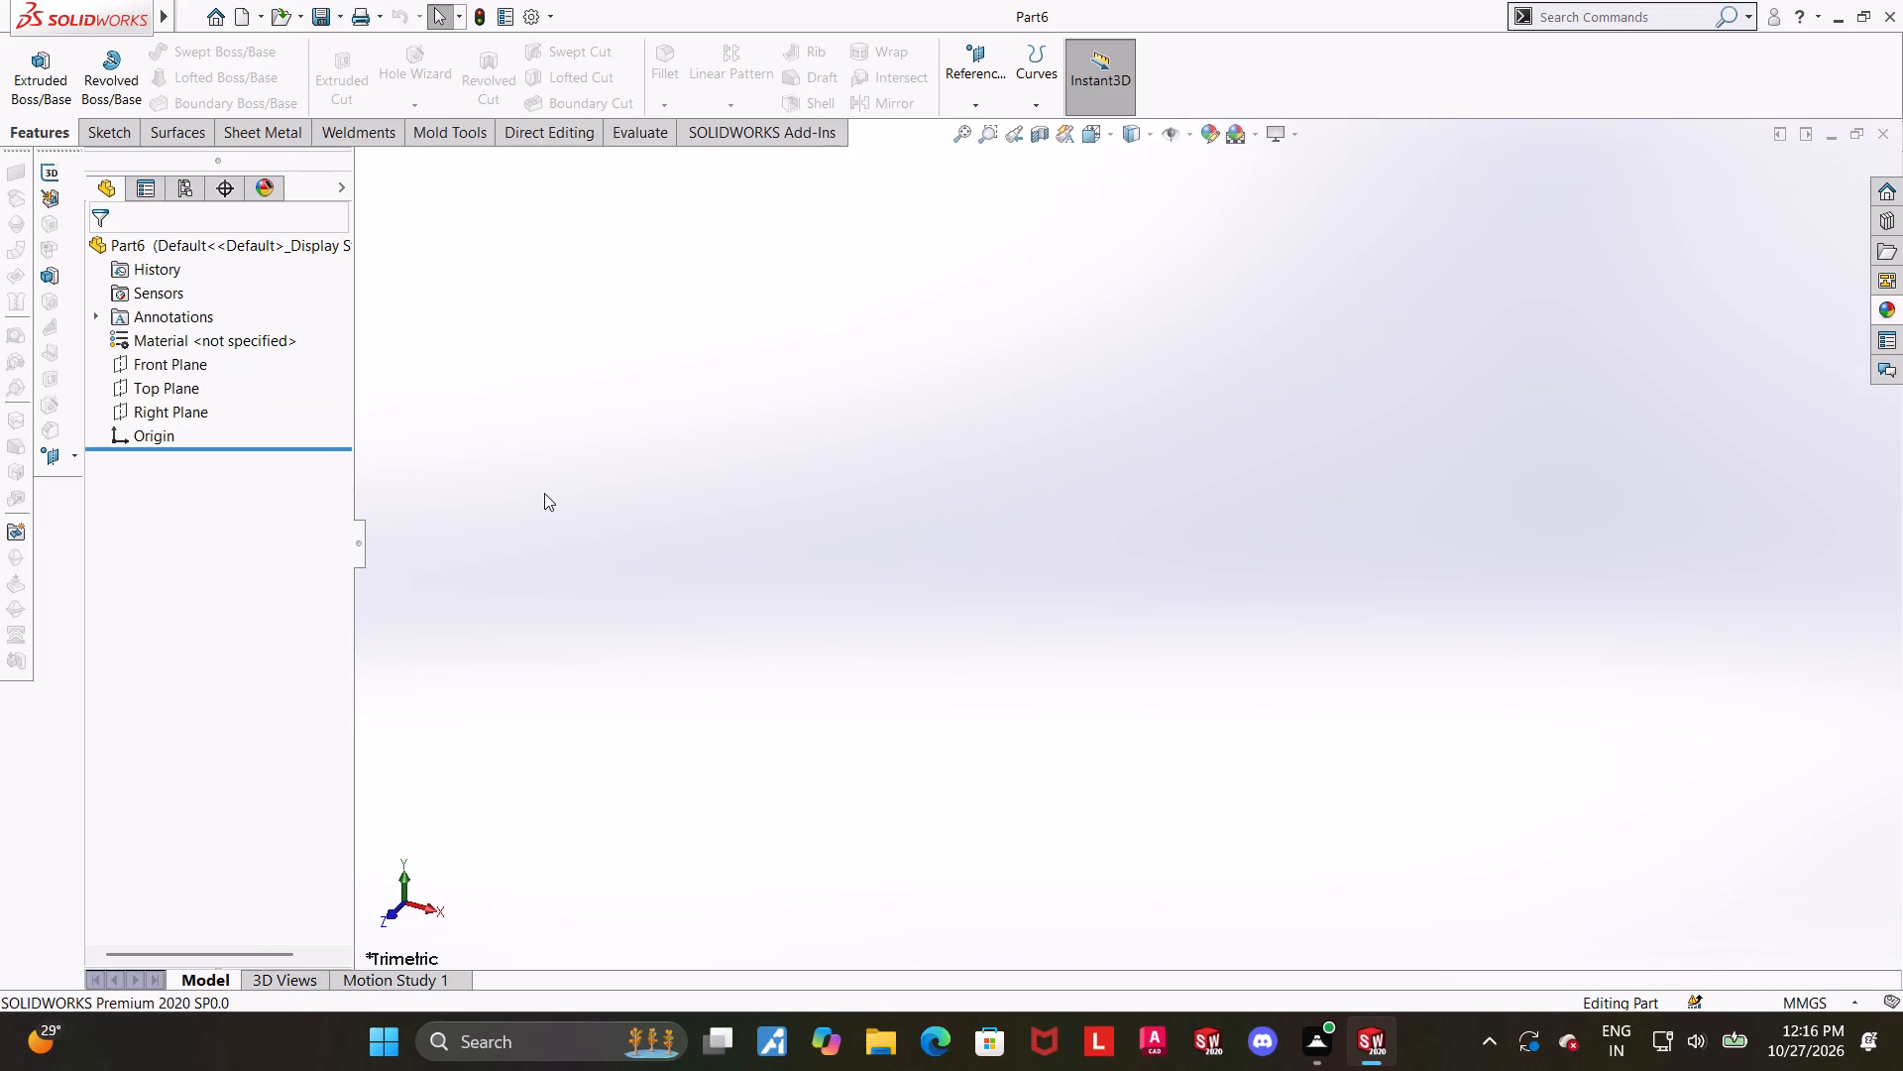
On the Right Plane, sketch a circle centred on the origin and dimension its diameter to 65 mm.
left_click(163, 409)
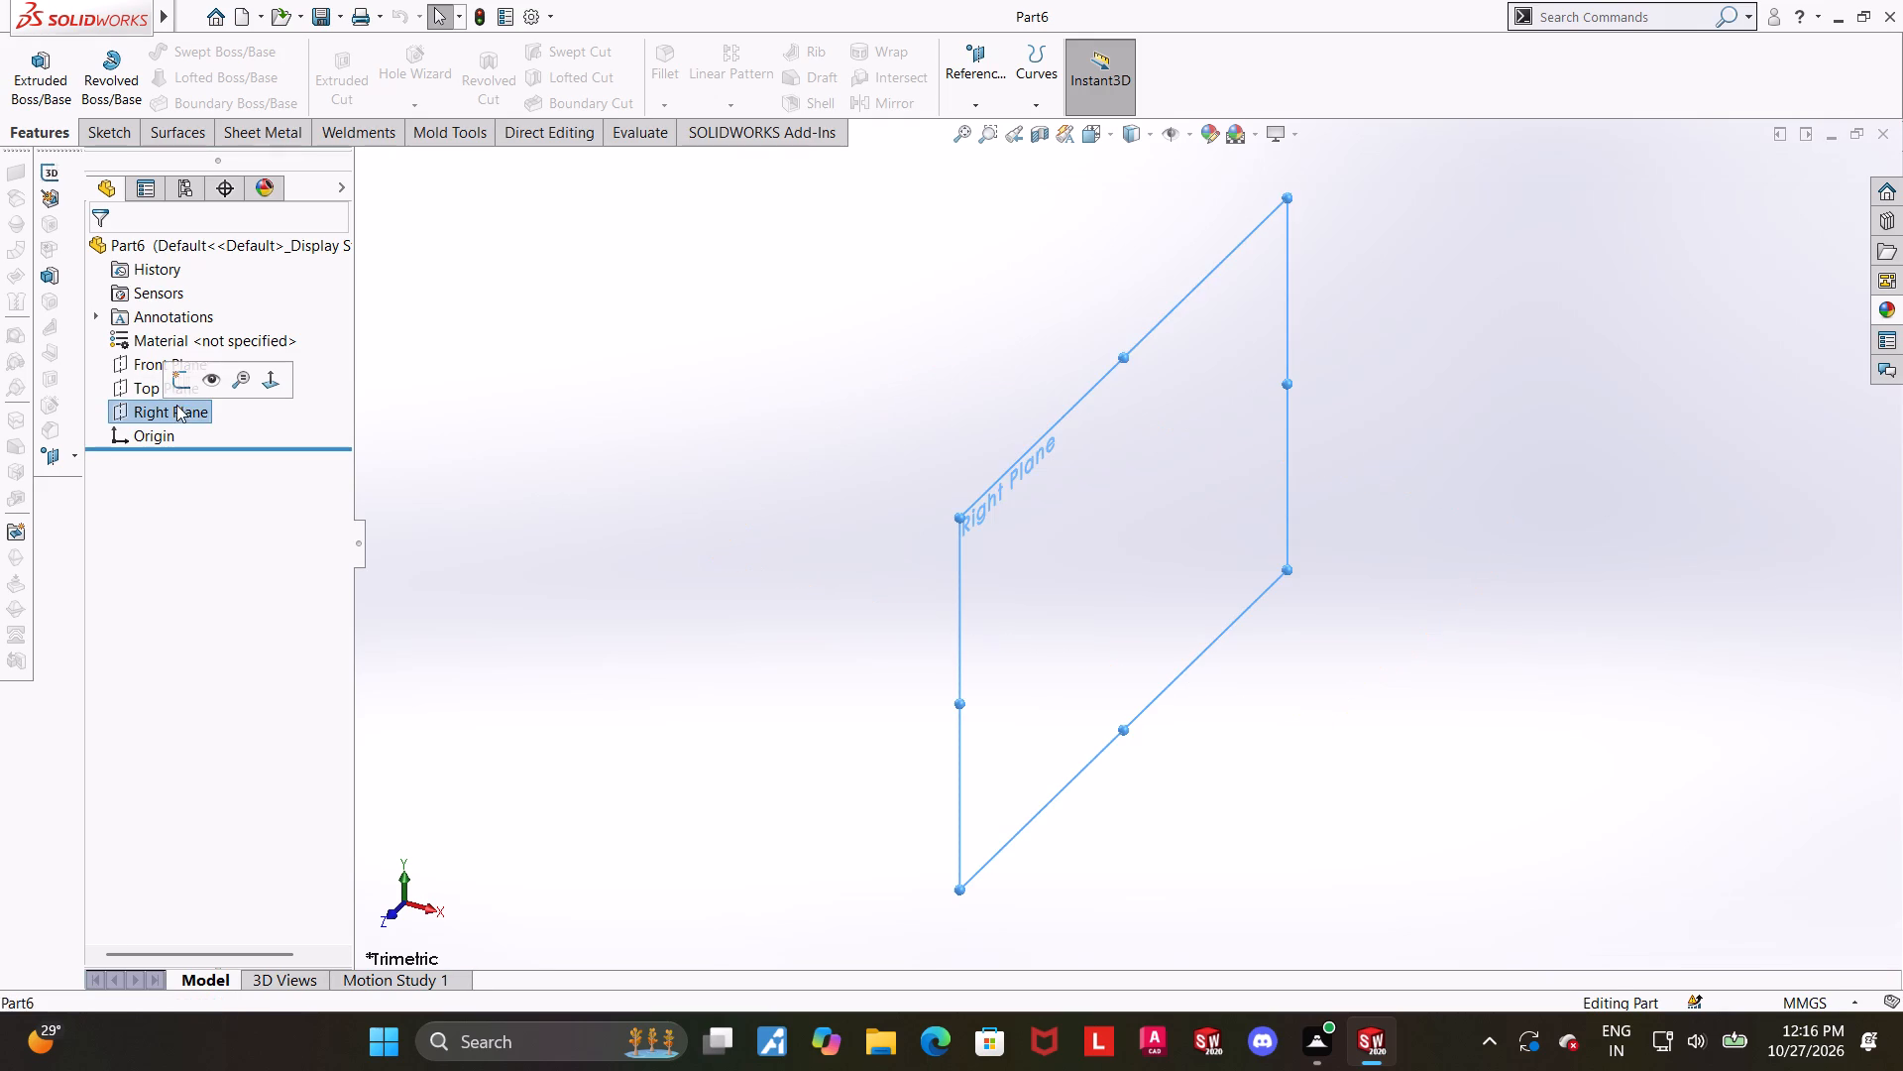
left_click(187, 381)
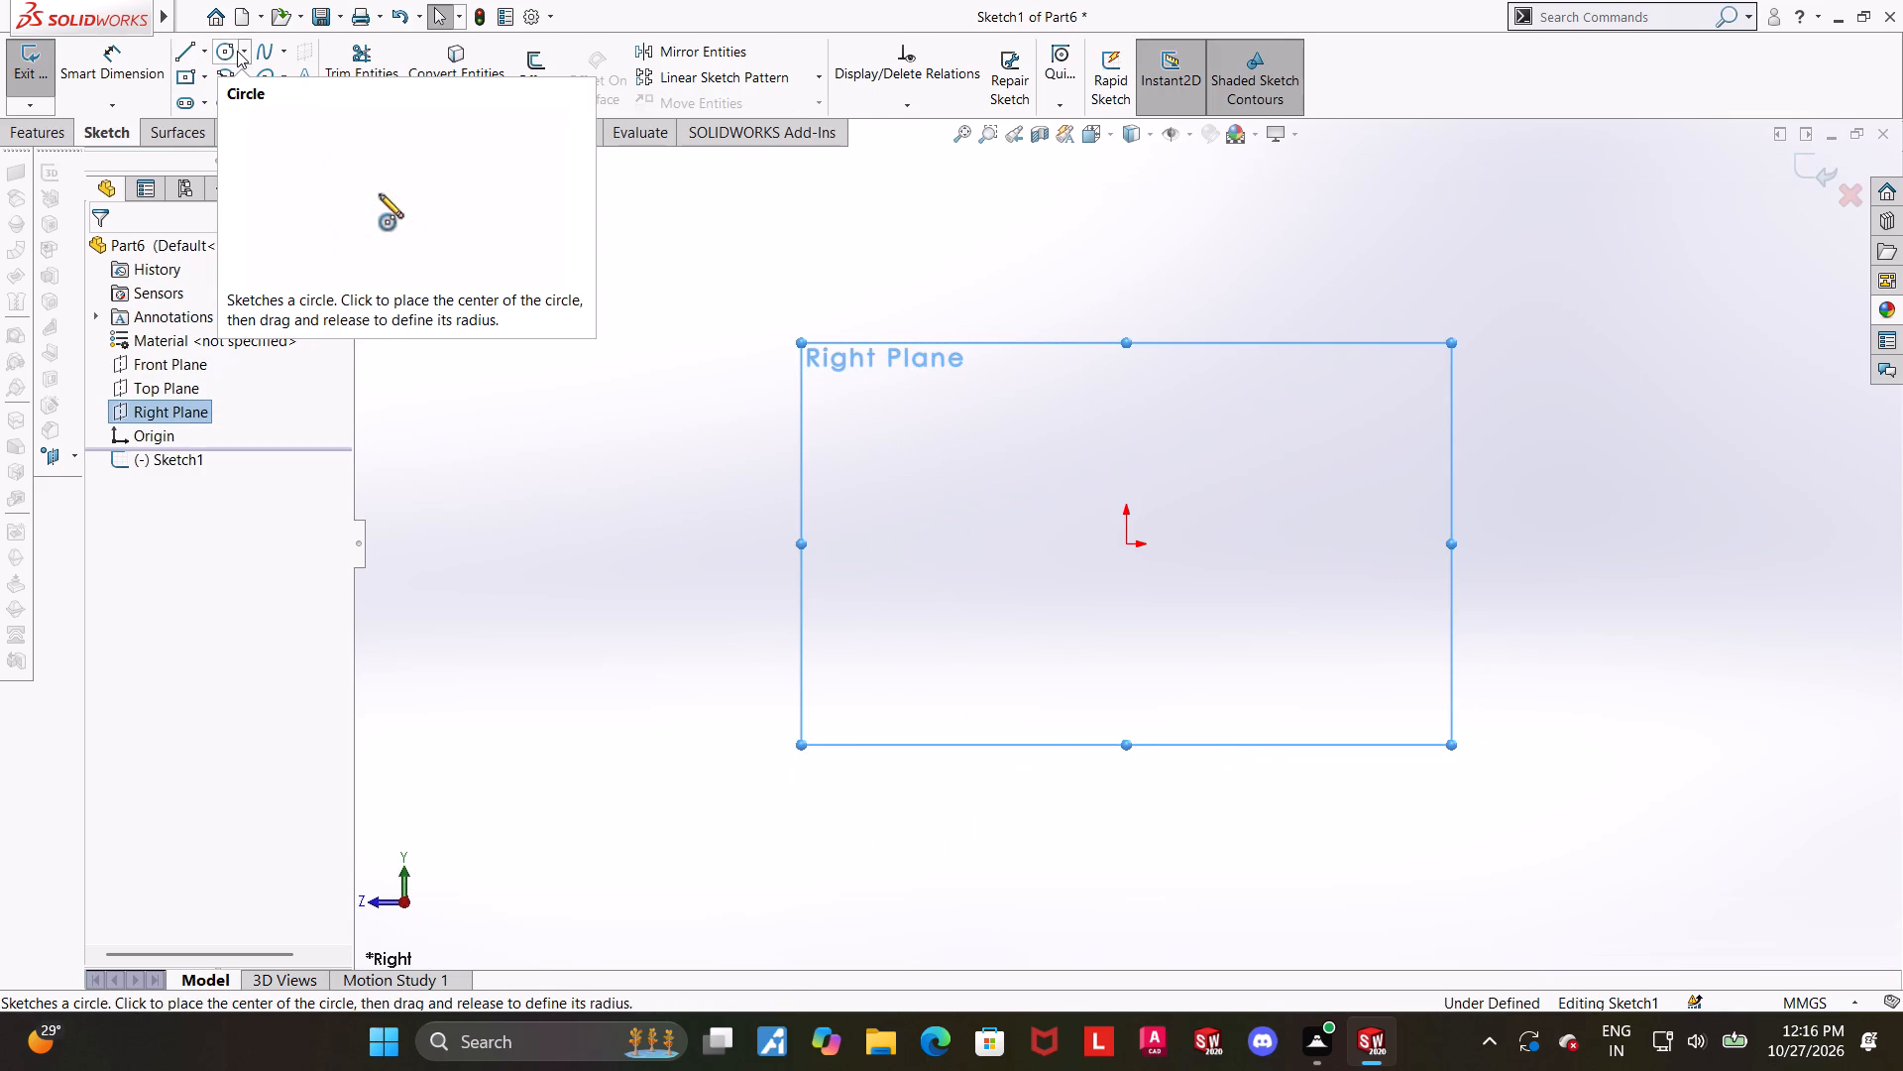
left_click(232, 52)
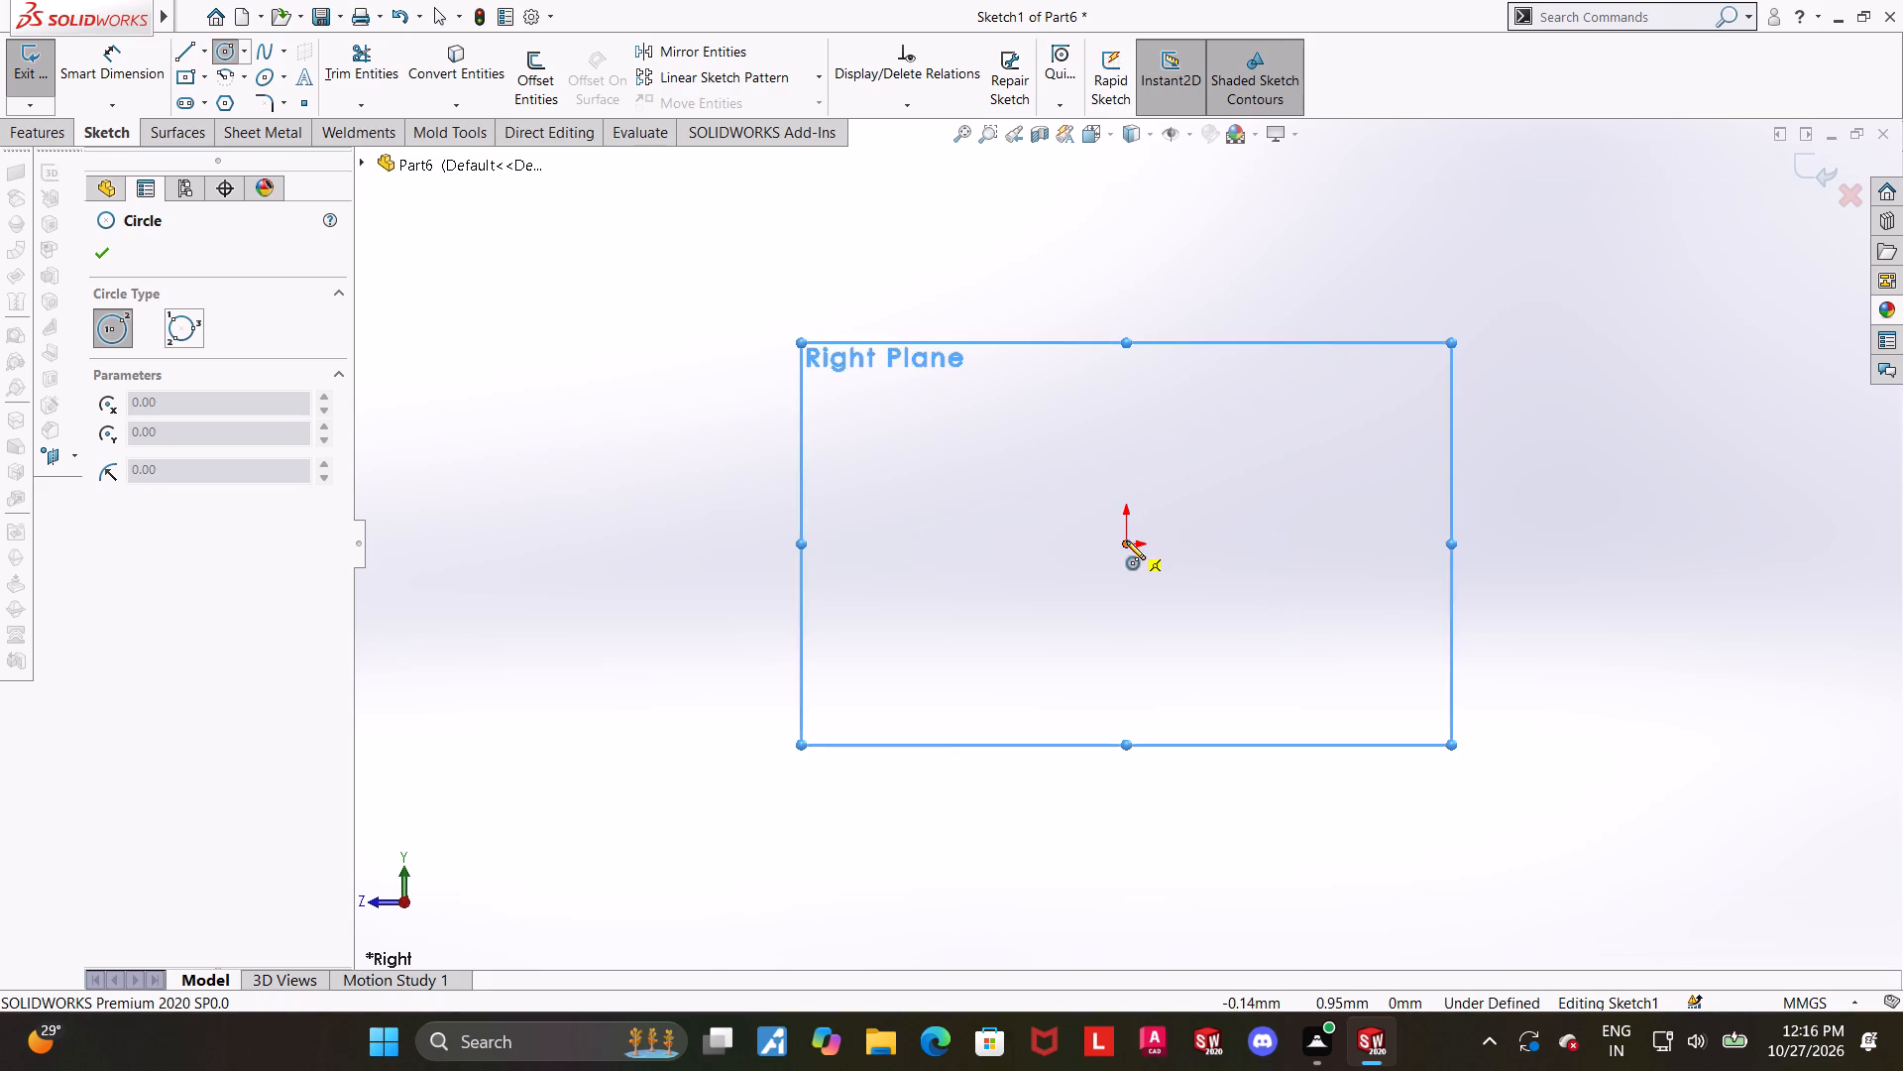
left_click(1126, 540)
left_click(1540, 363)
key("Escape")
left_click(83, 69)
scroll(1310, 333, "up", 3)
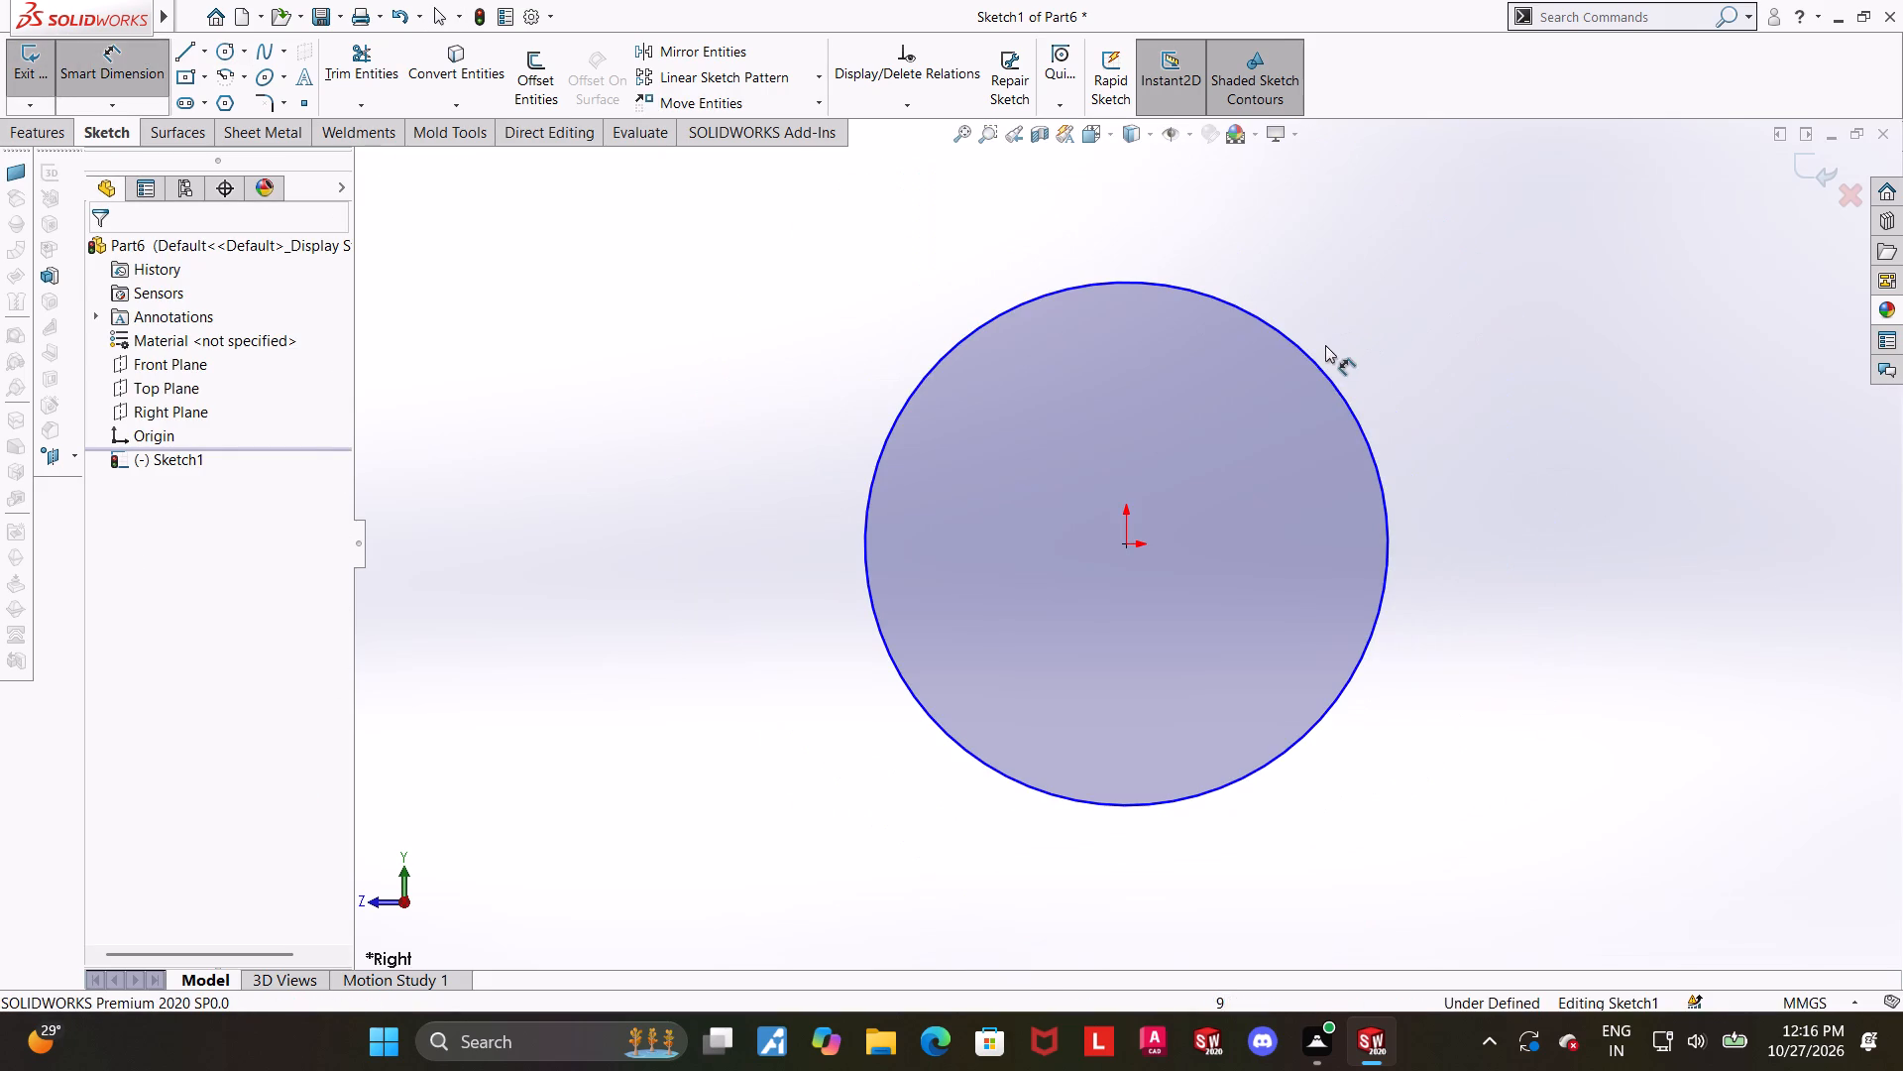
left_click(1318, 357)
left_click(1315, 362)
left_click(1444, 308)
type("65")
key("Return")
key("Escape")
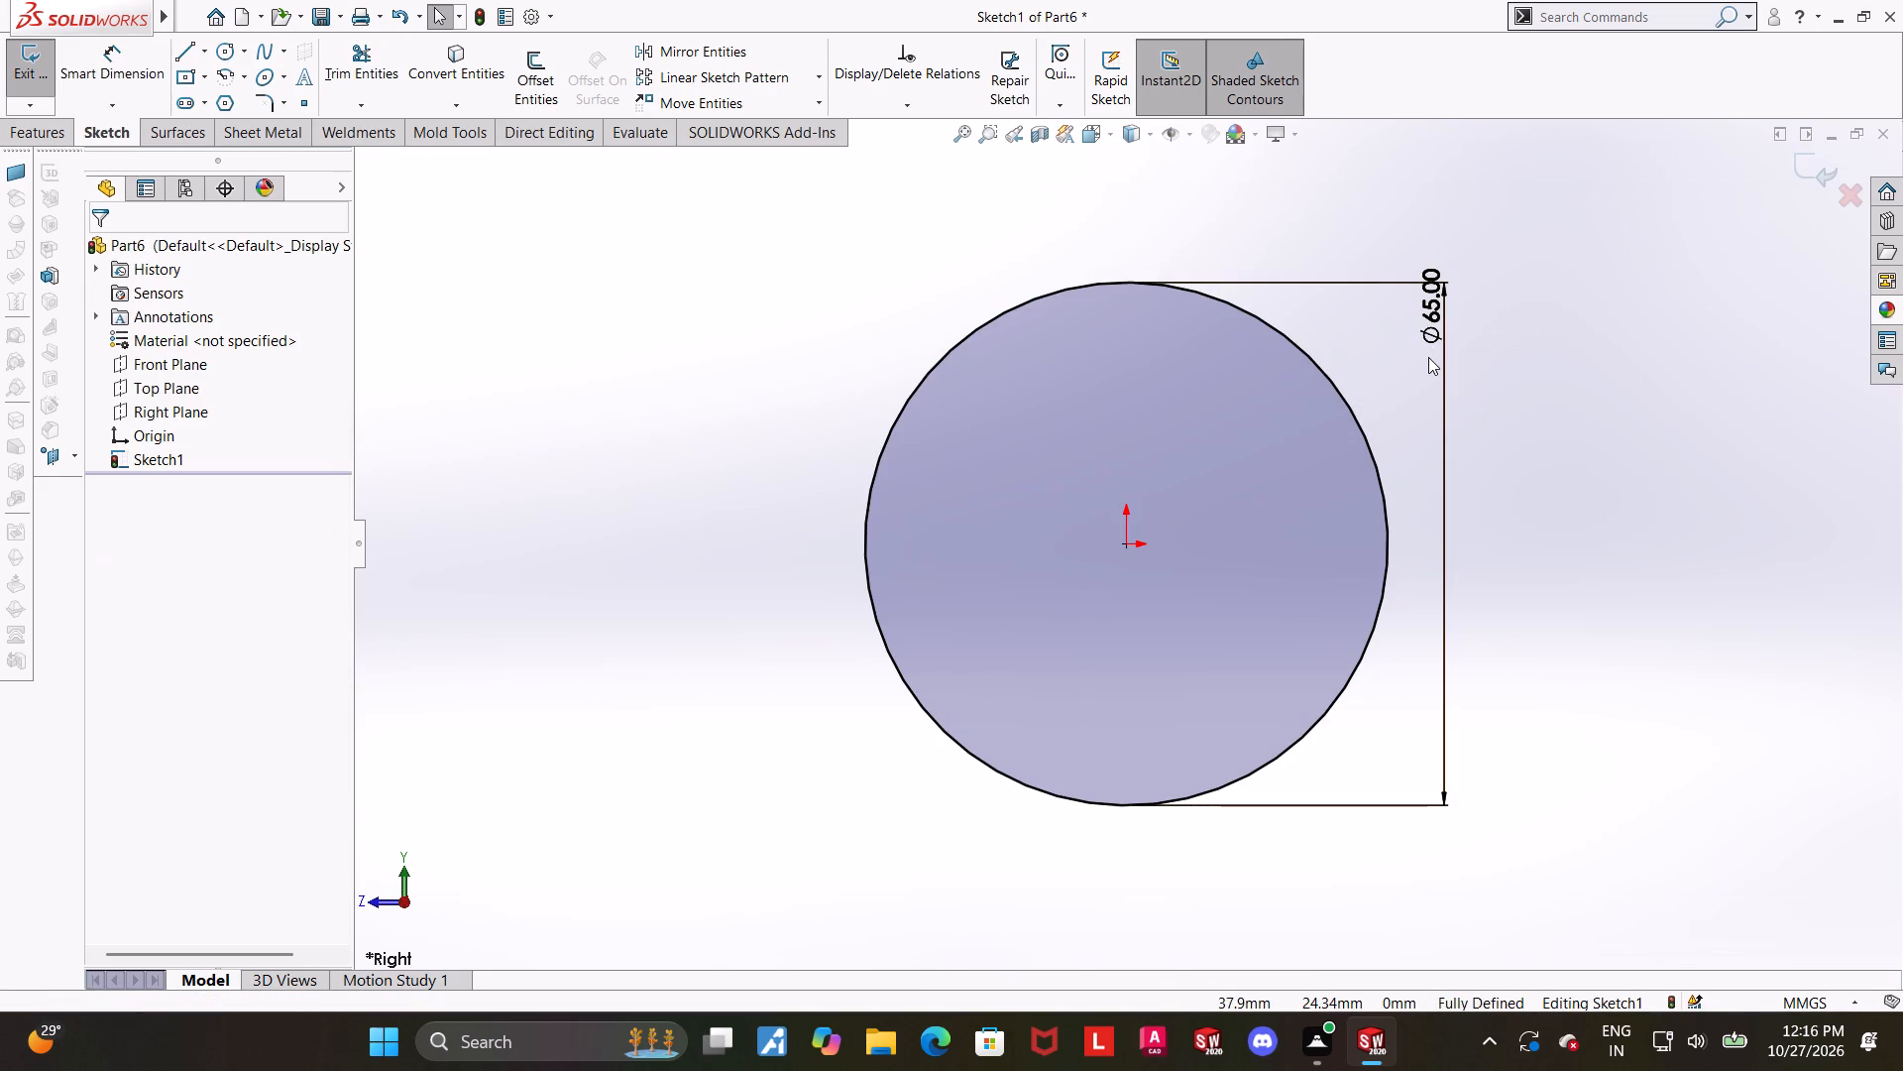
Convert the 65 mm circle to construction geometry.
left_click(1303, 354)
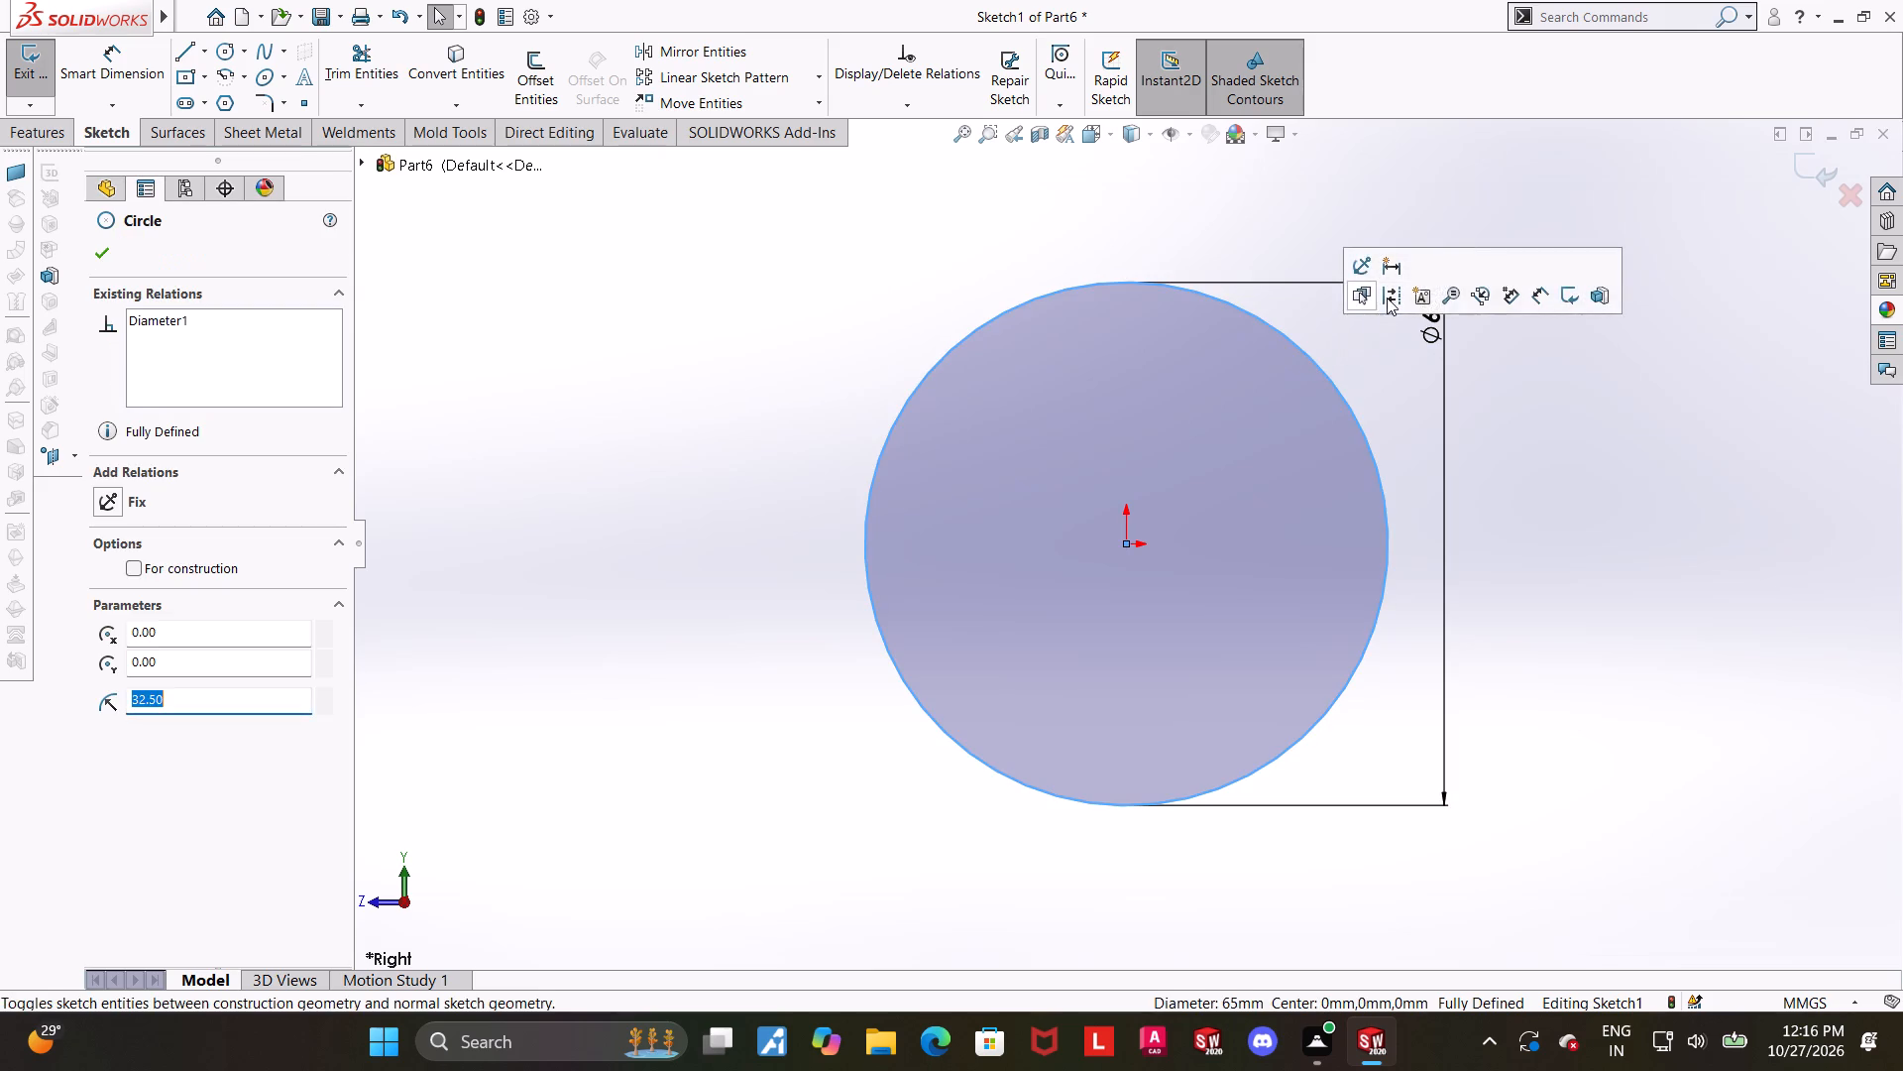
left_click(1387, 296)
key("Escape")
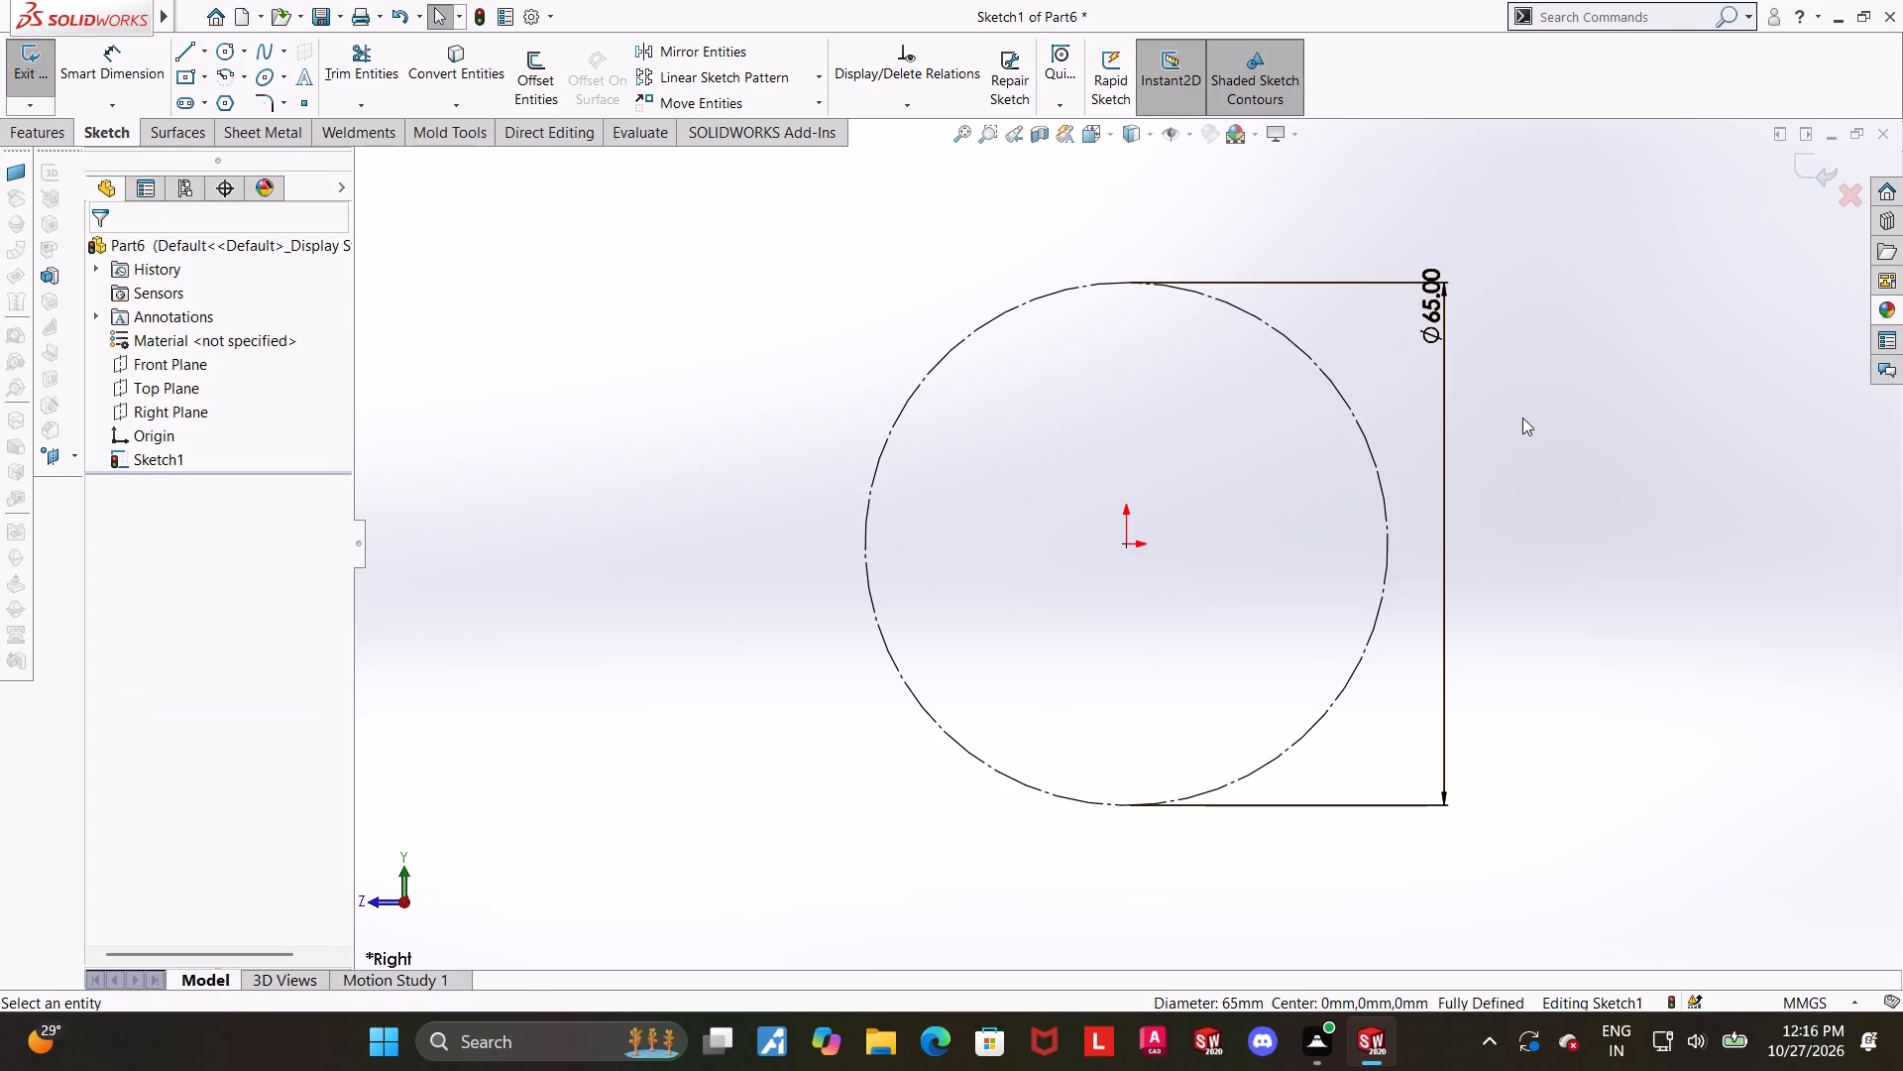
Sketch two vertical lines about 54 mm long and about 51 mm apart, crossing the construction circle on either side of the origin.
scroll(1532, 419, "up", 1)
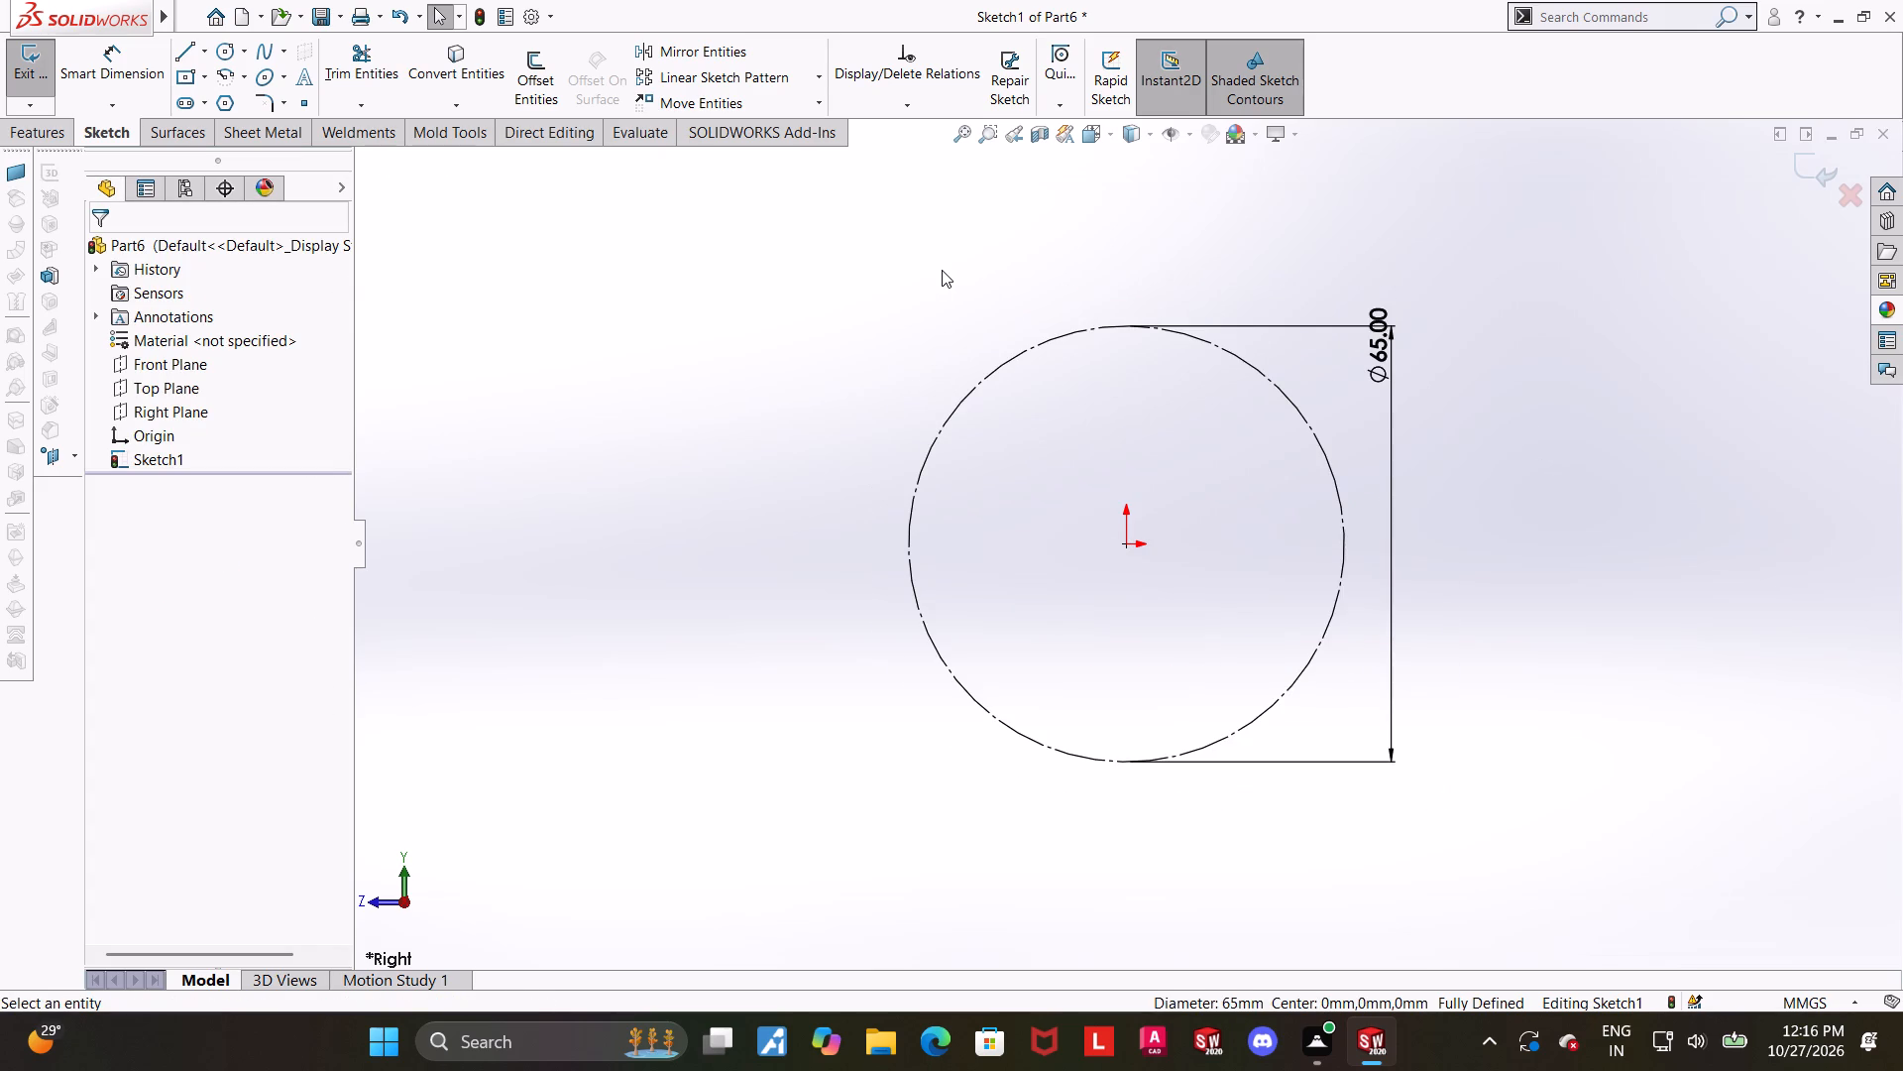
left_click(190, 44)
left_click(955, 359)
left_click(950, 724)
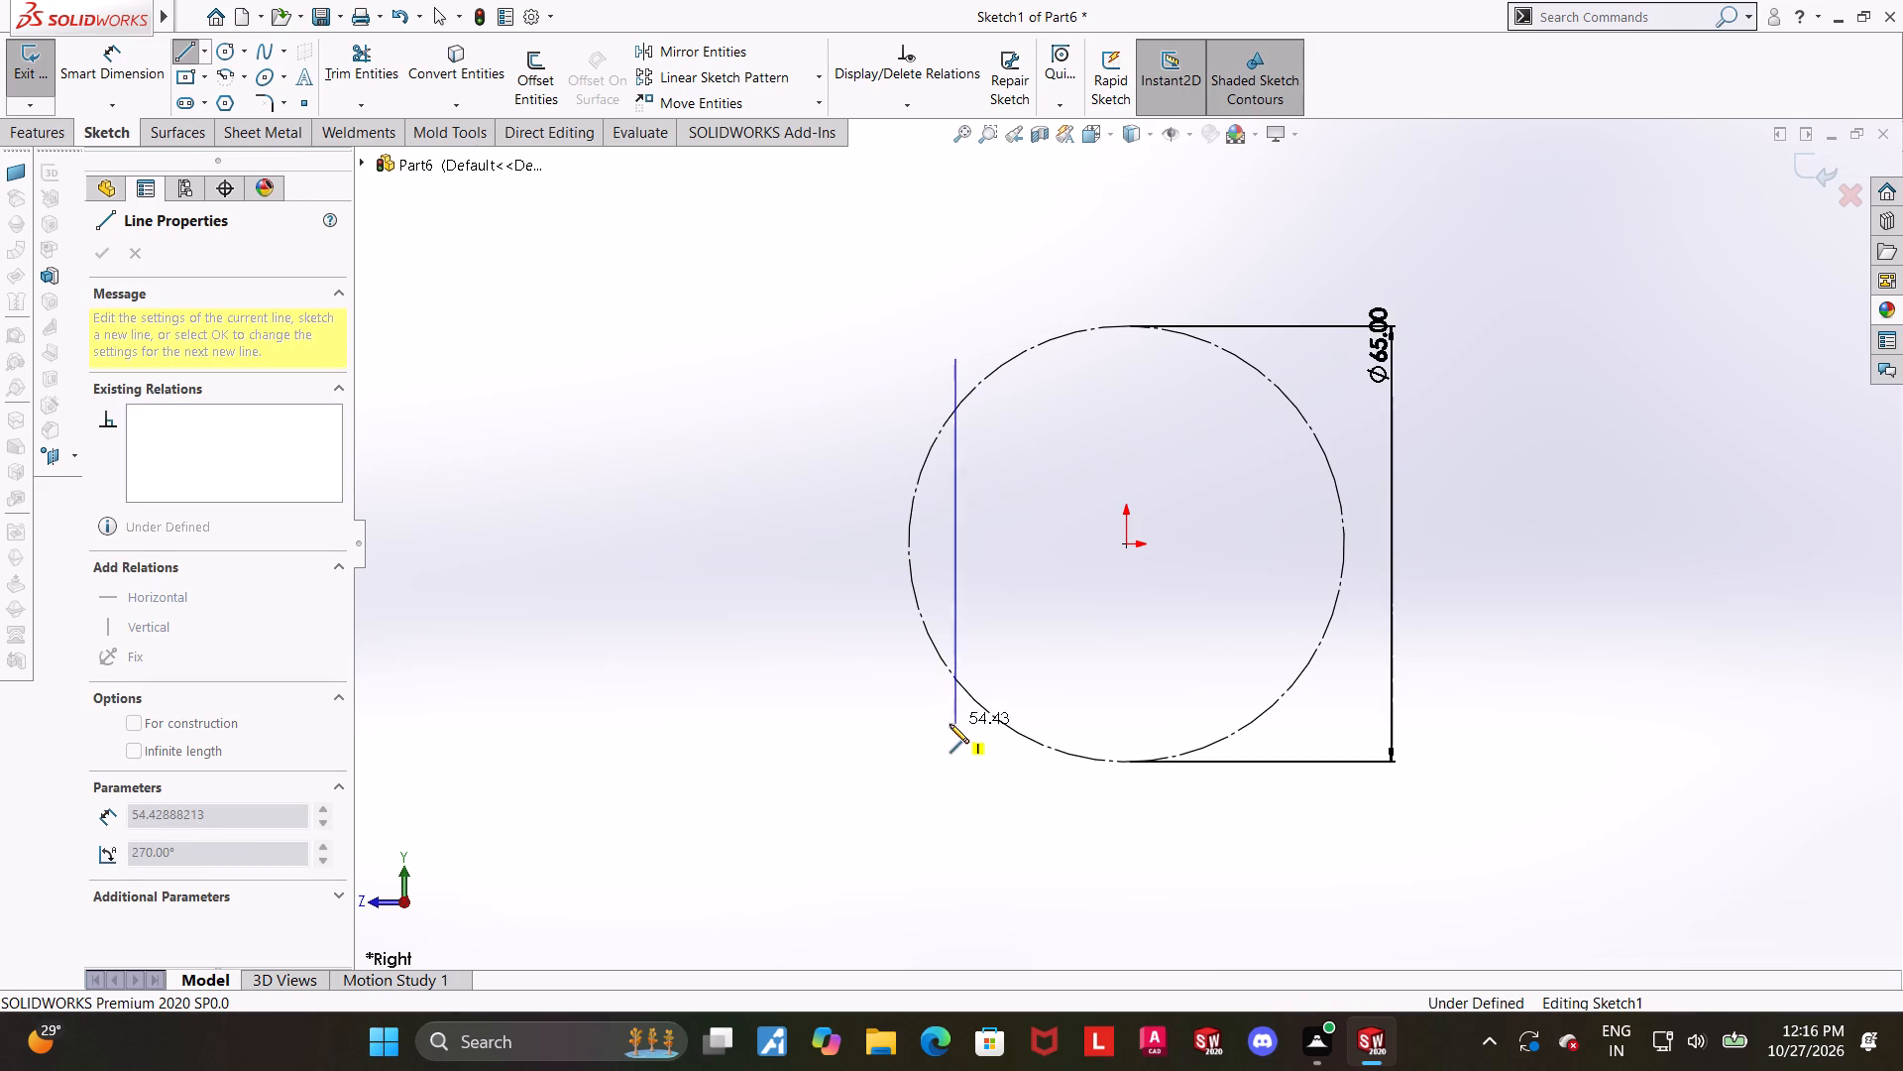
key("Escape")
key("Escape")
left_click(185, 48)
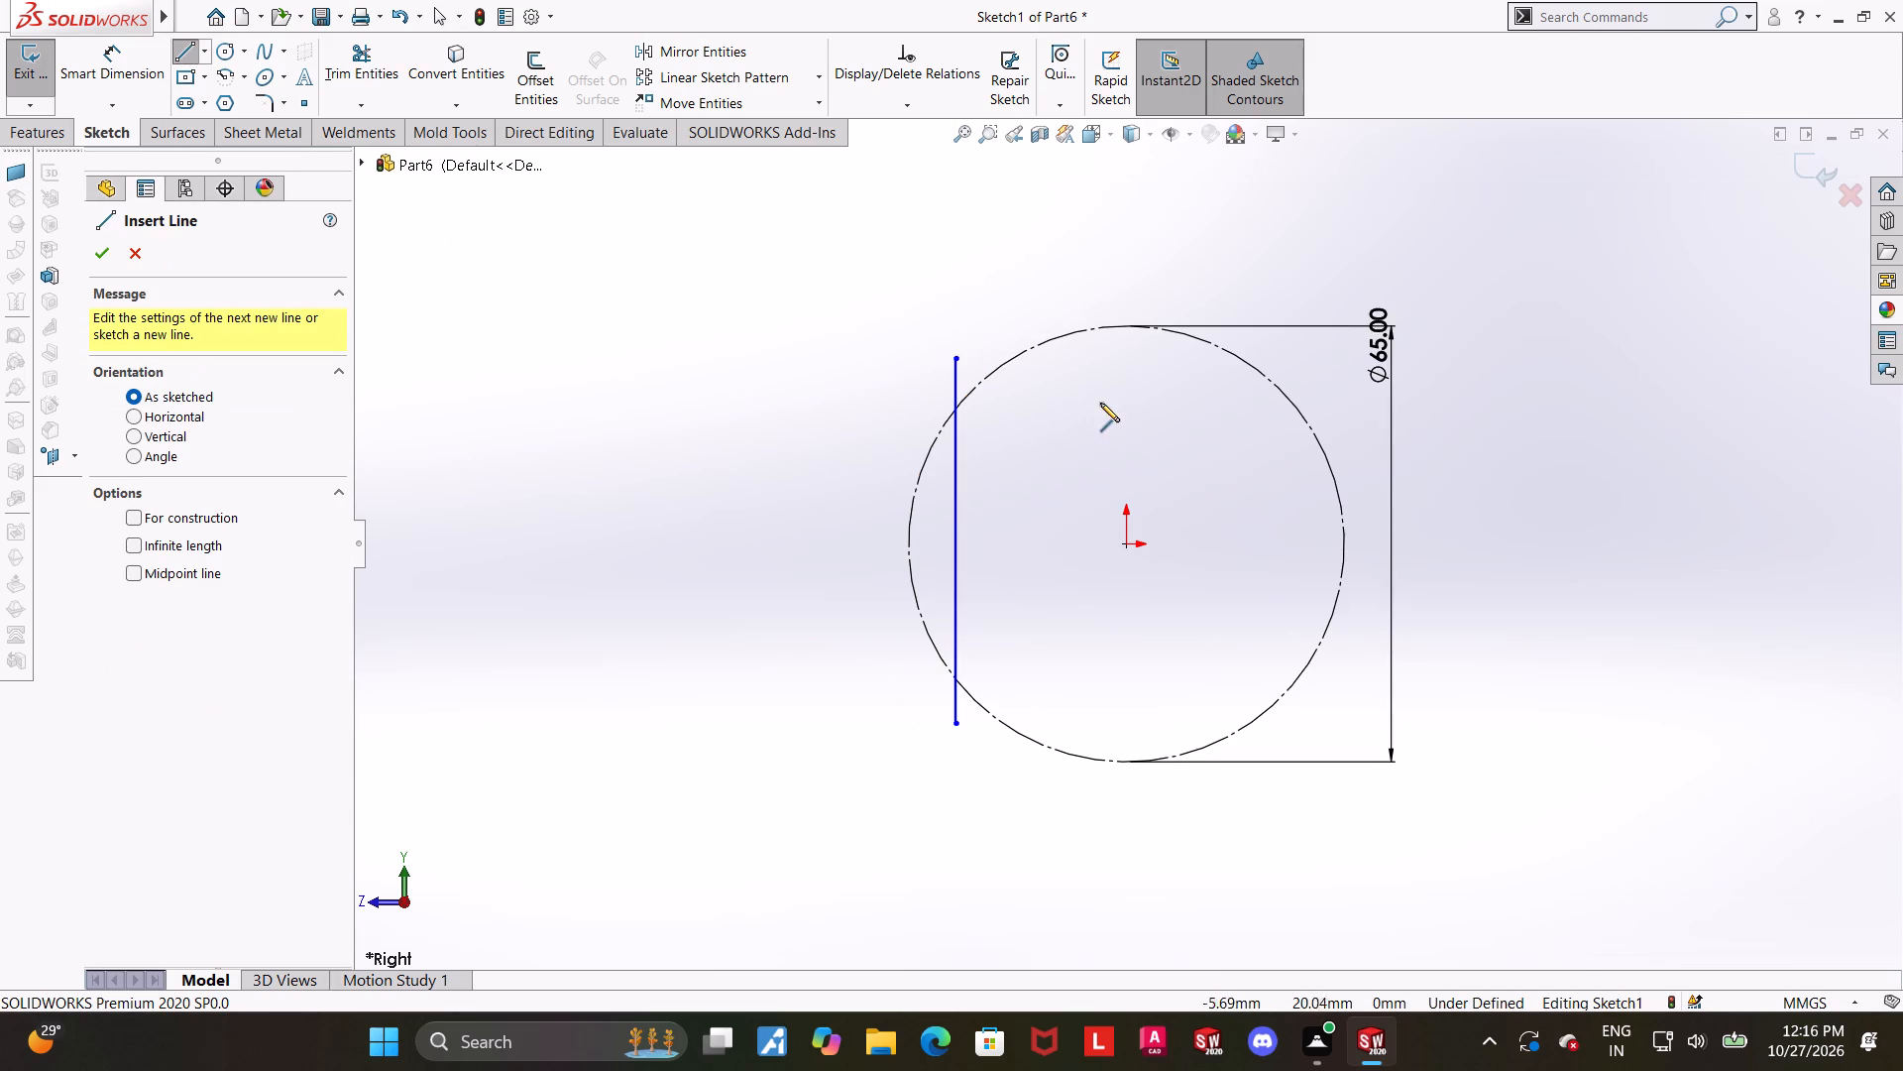
left_click(1300, 355)
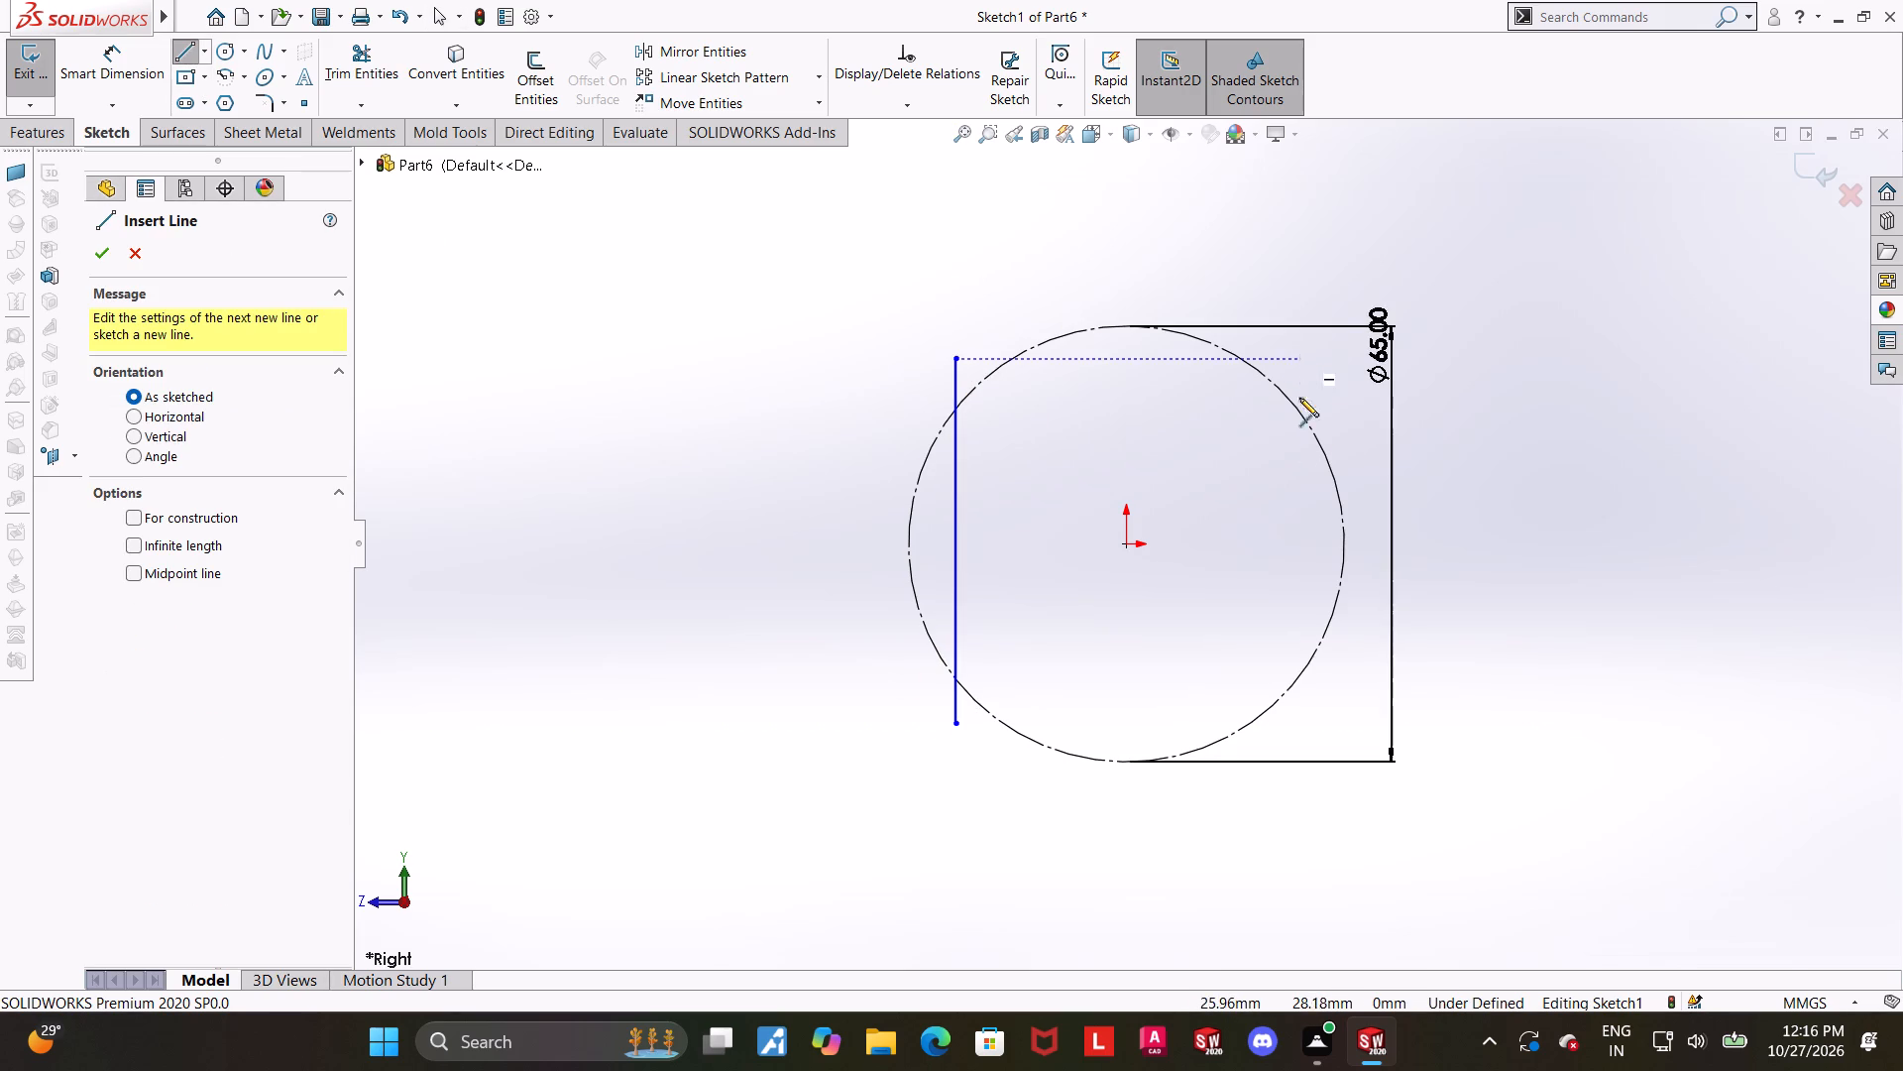
left_click(1300, 728)
key("Escape")
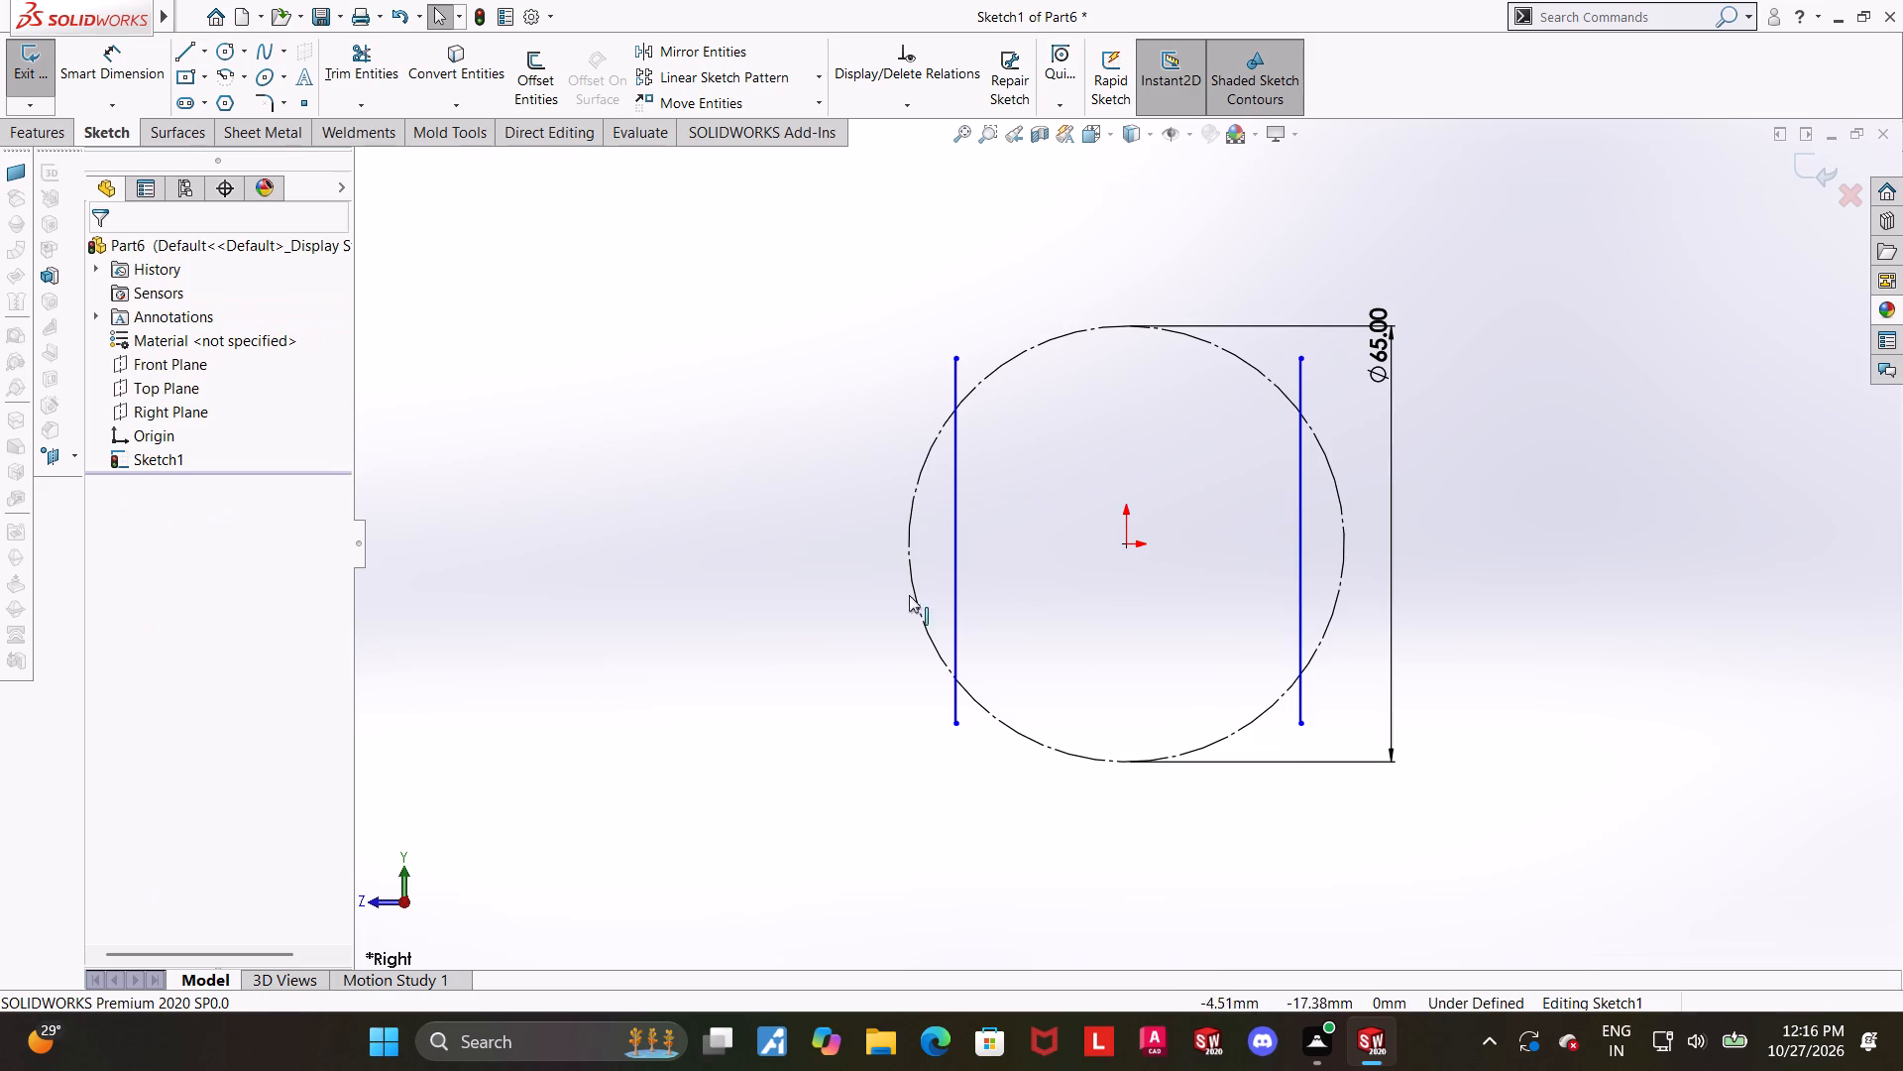
key("Escape")
Dimension the distance between the two vertical lines to 58 mm.
left_click(127, 53)
left_click(951, 502)
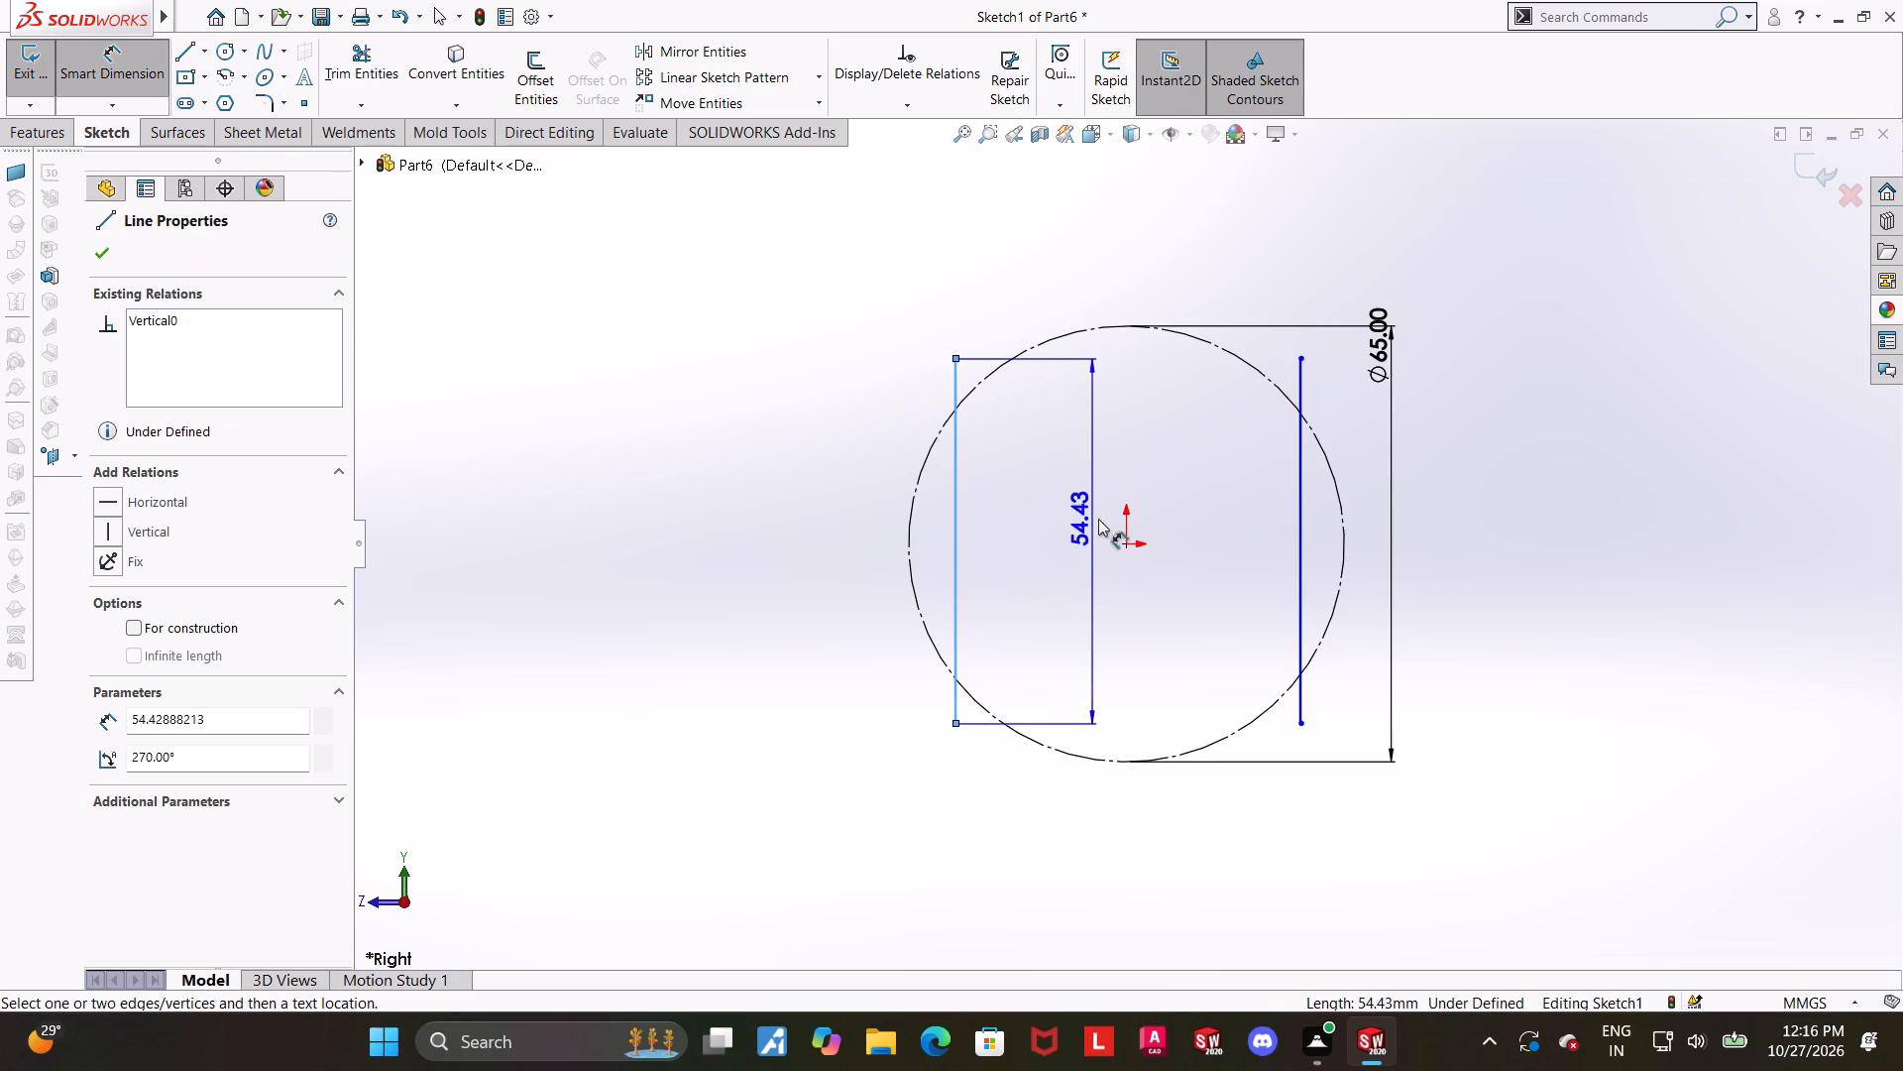
left_click(1300, 557)
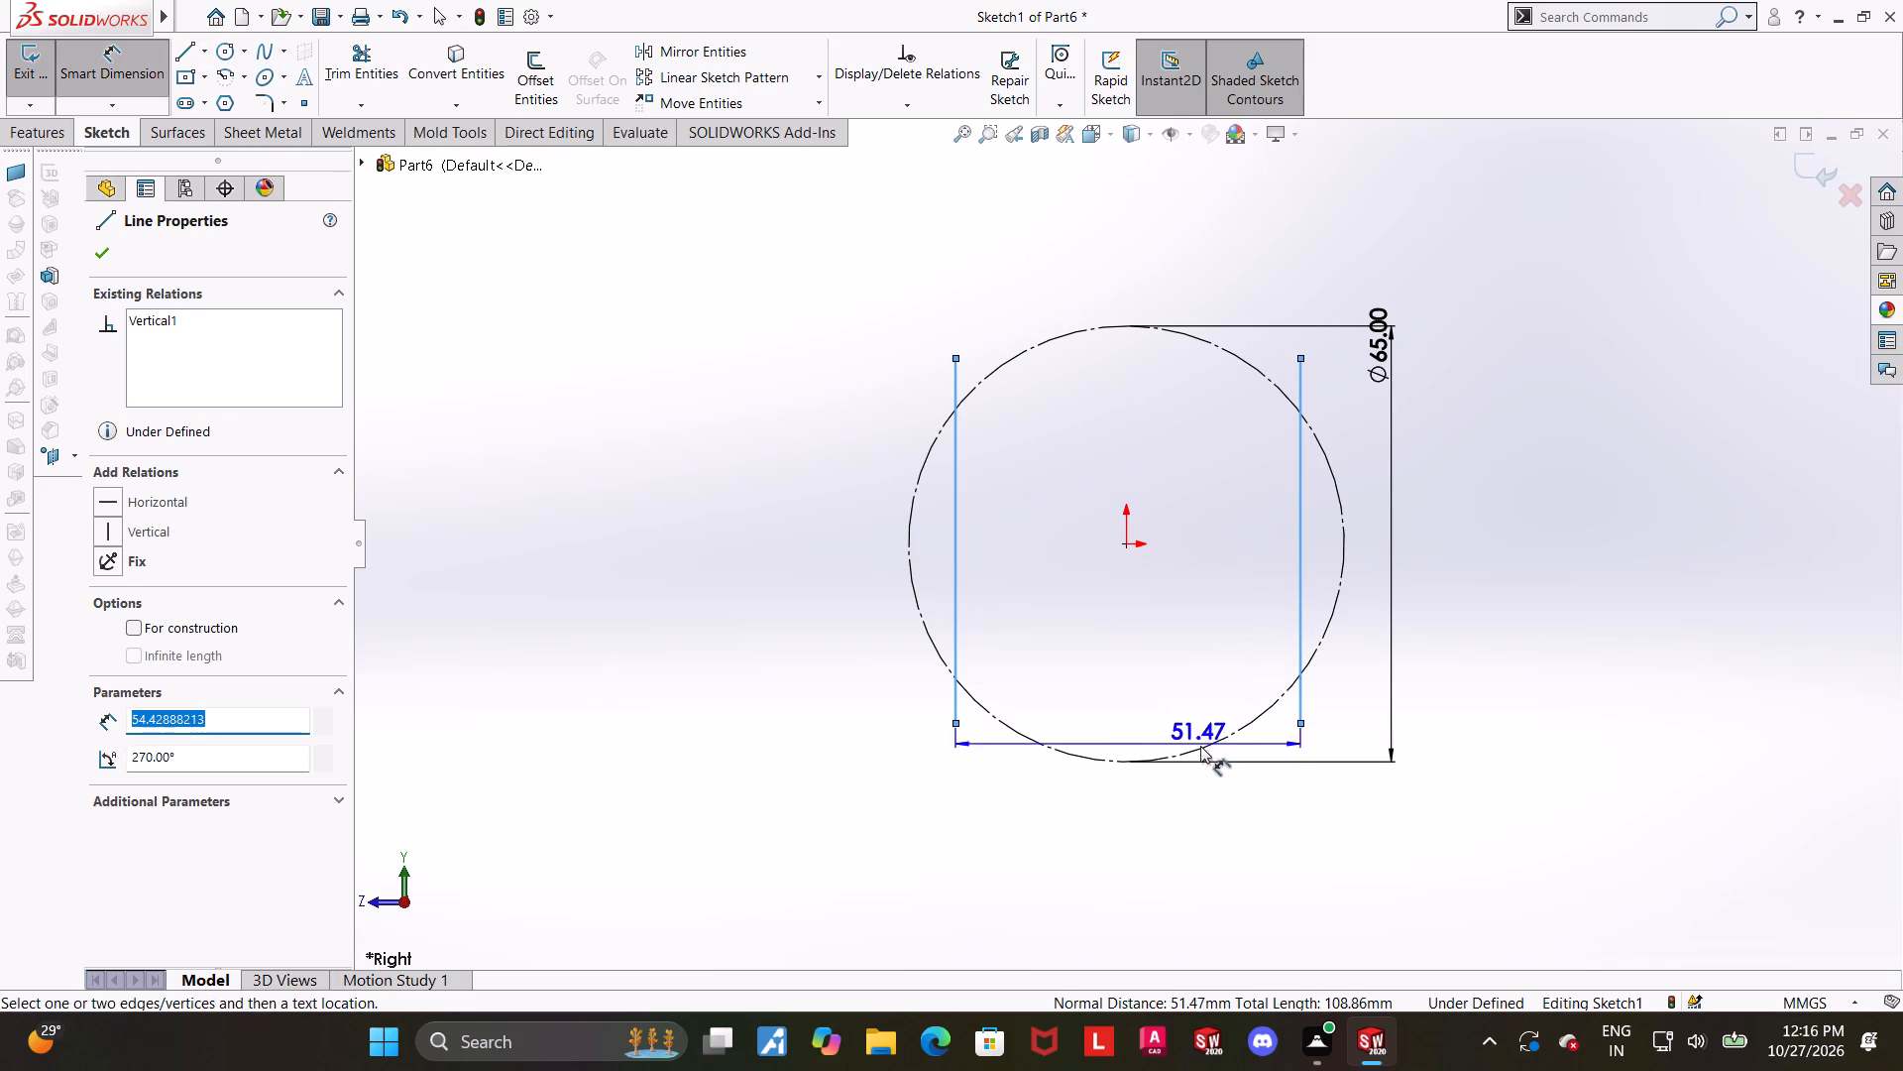
left_click(1159, 843)
type("58")
key("Return")
key("Escape")
left_click(1540, 597)
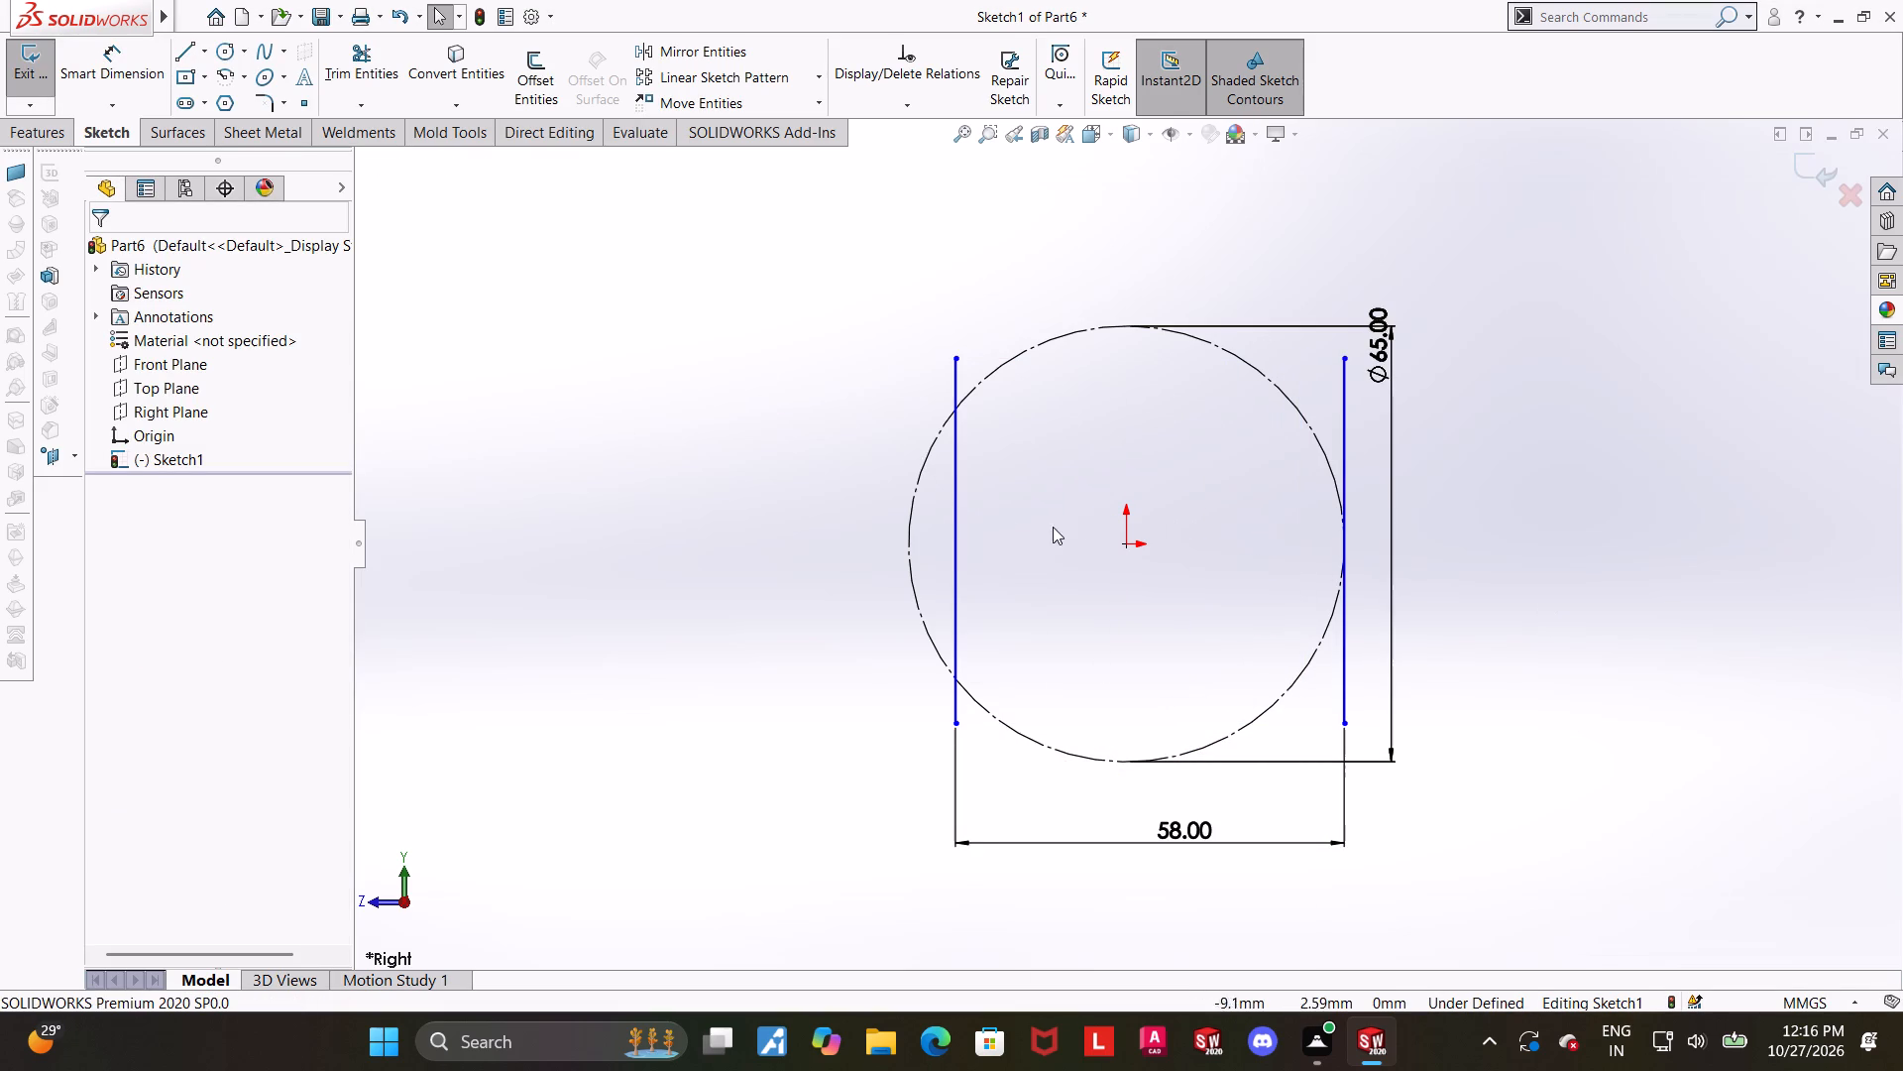
Sketch a vertical centerline about 13 mm long upward from the origin.
left_click(200, 55)
left_click(217, 104)
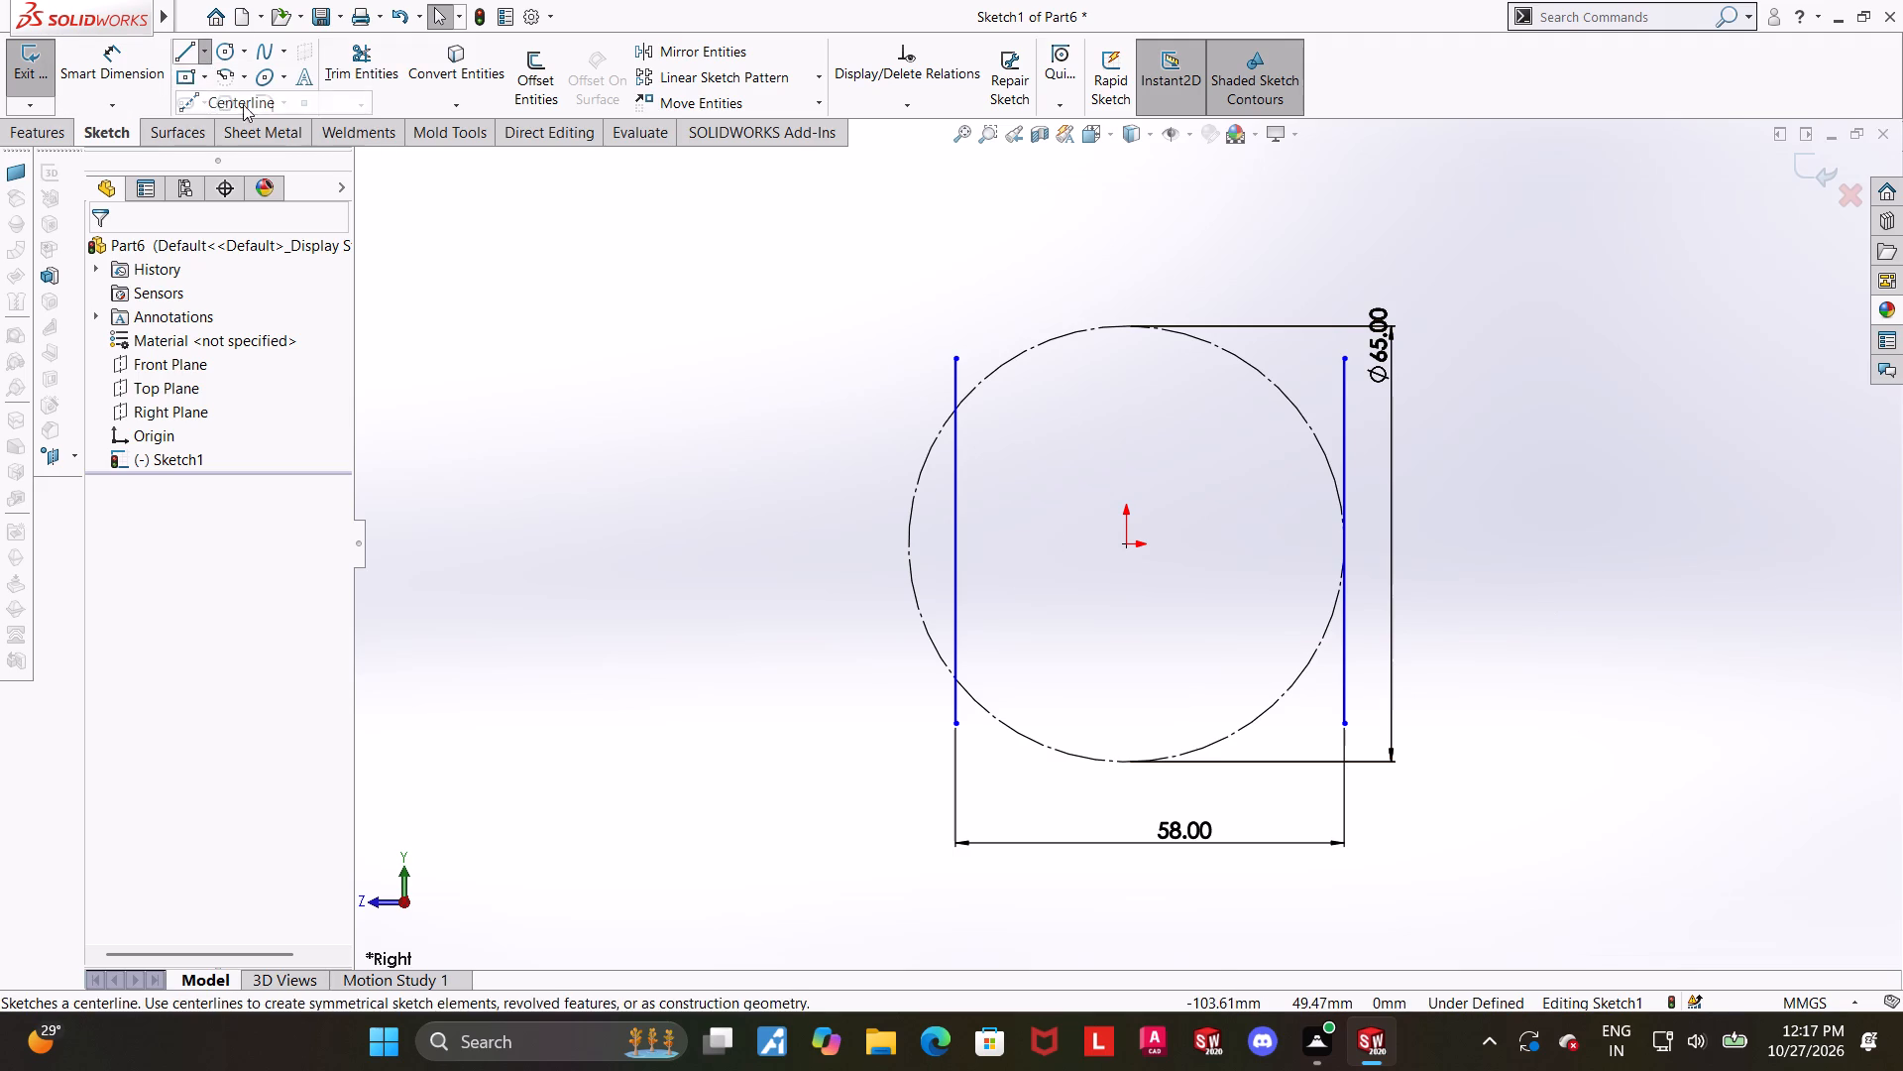
left_click(1128, 544)
left_click(1129, 456)
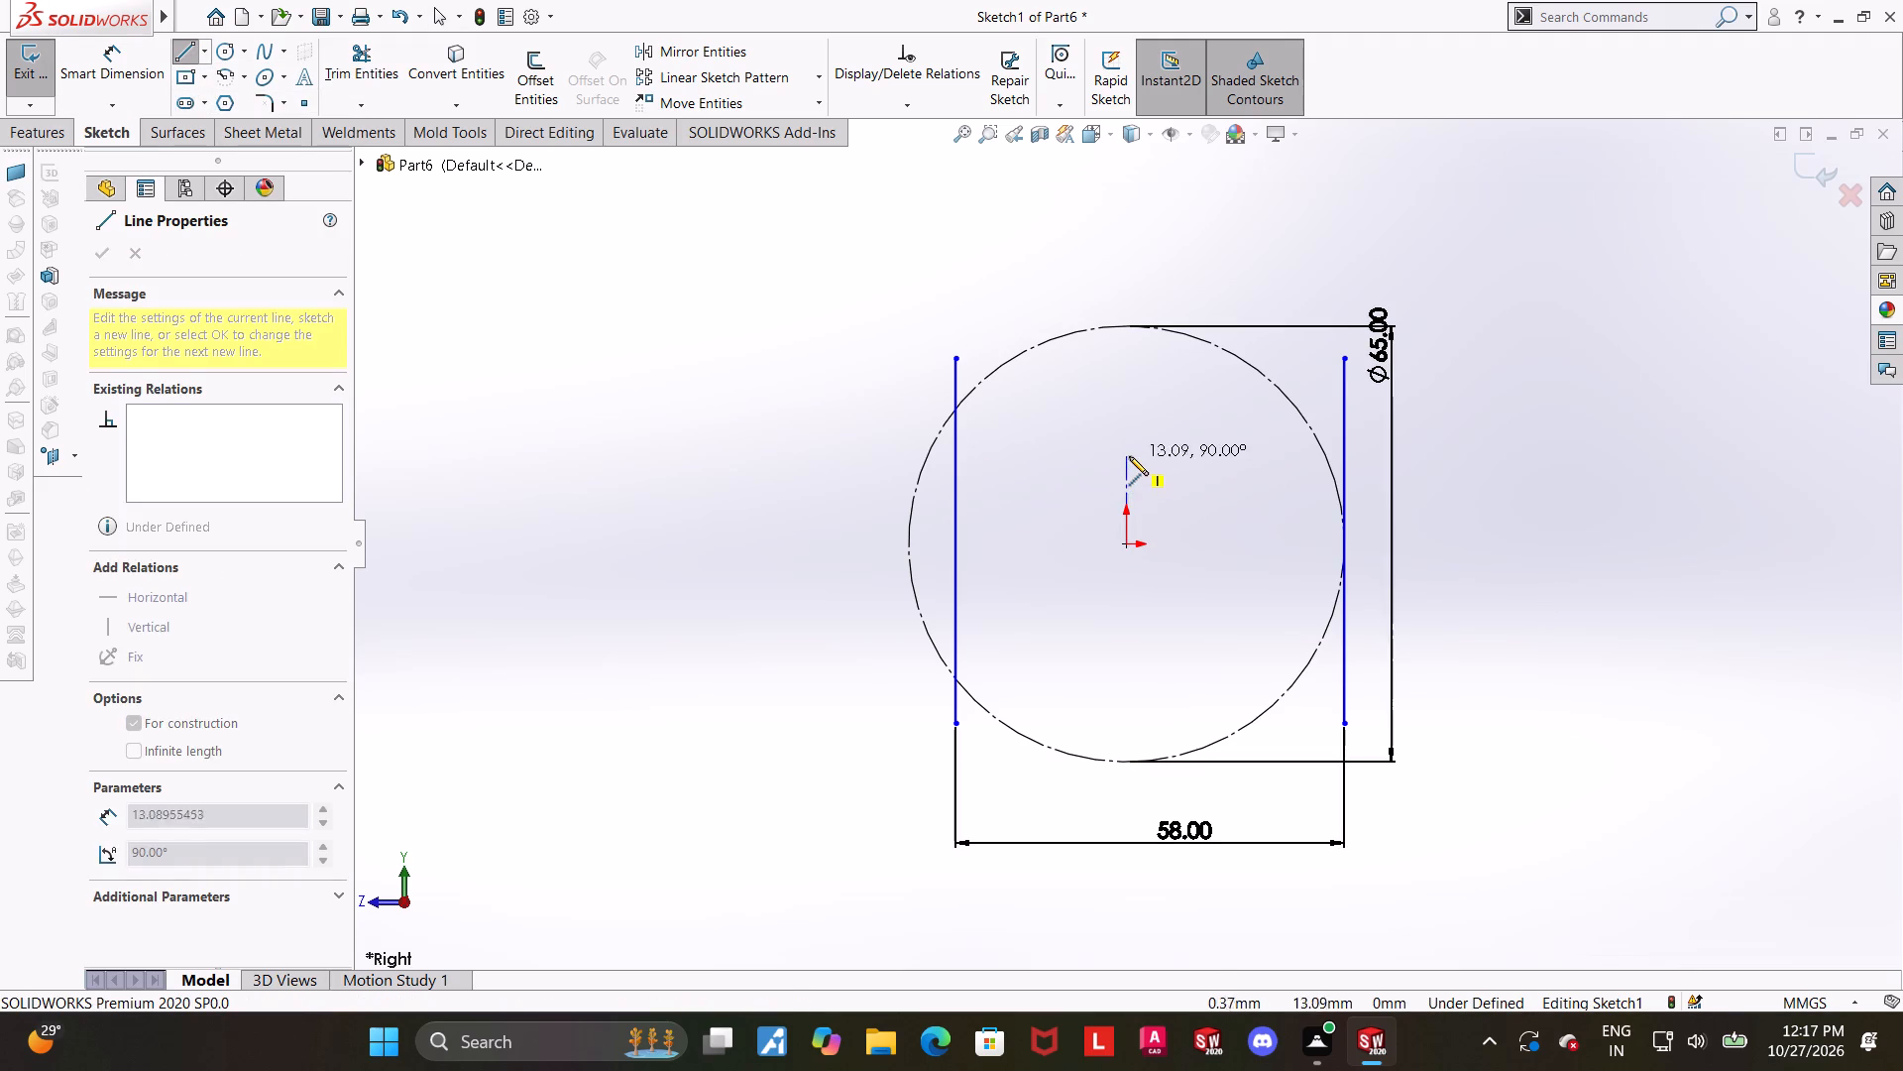
key("Escape")
key("Escape")
Make the two vertical lines symmetric about the centerline.
left_click(958, 490)
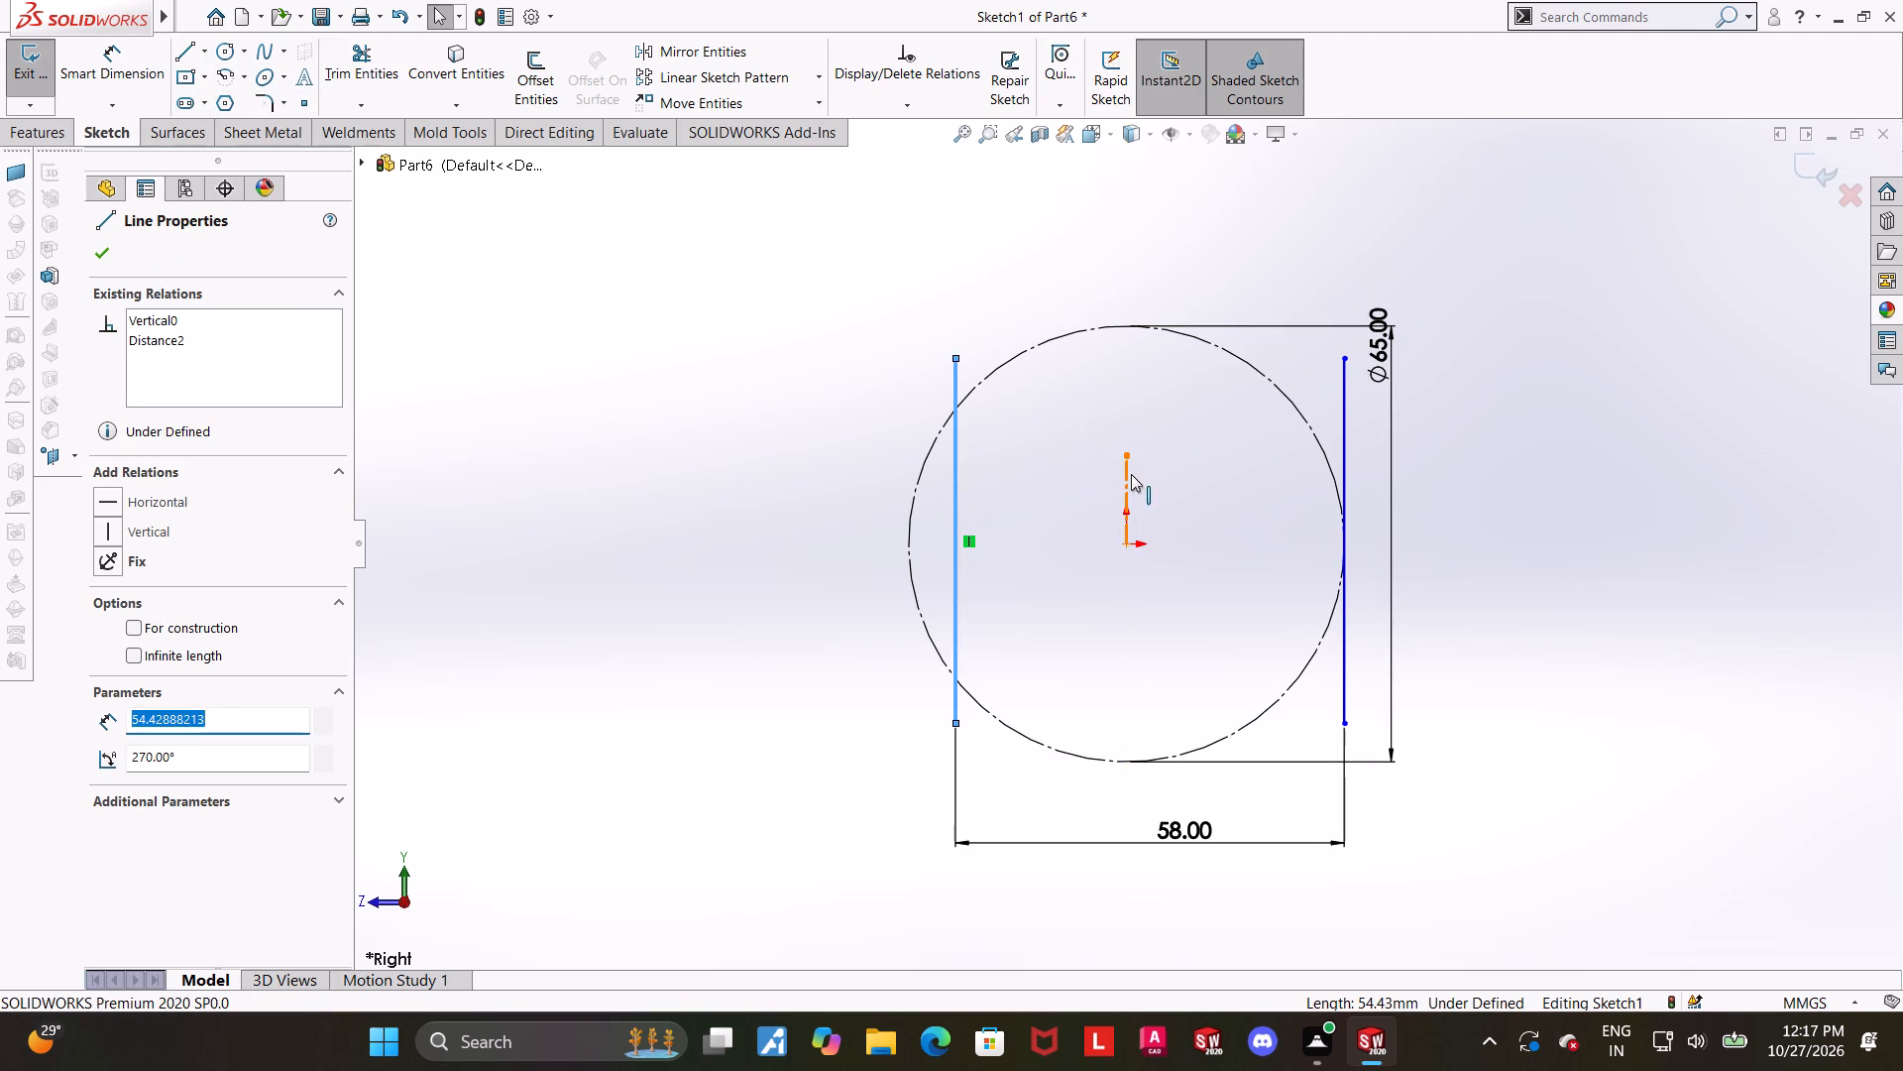
left_click(1131, 474, "ctrl")
left_click(1346, 485, "ctrl")
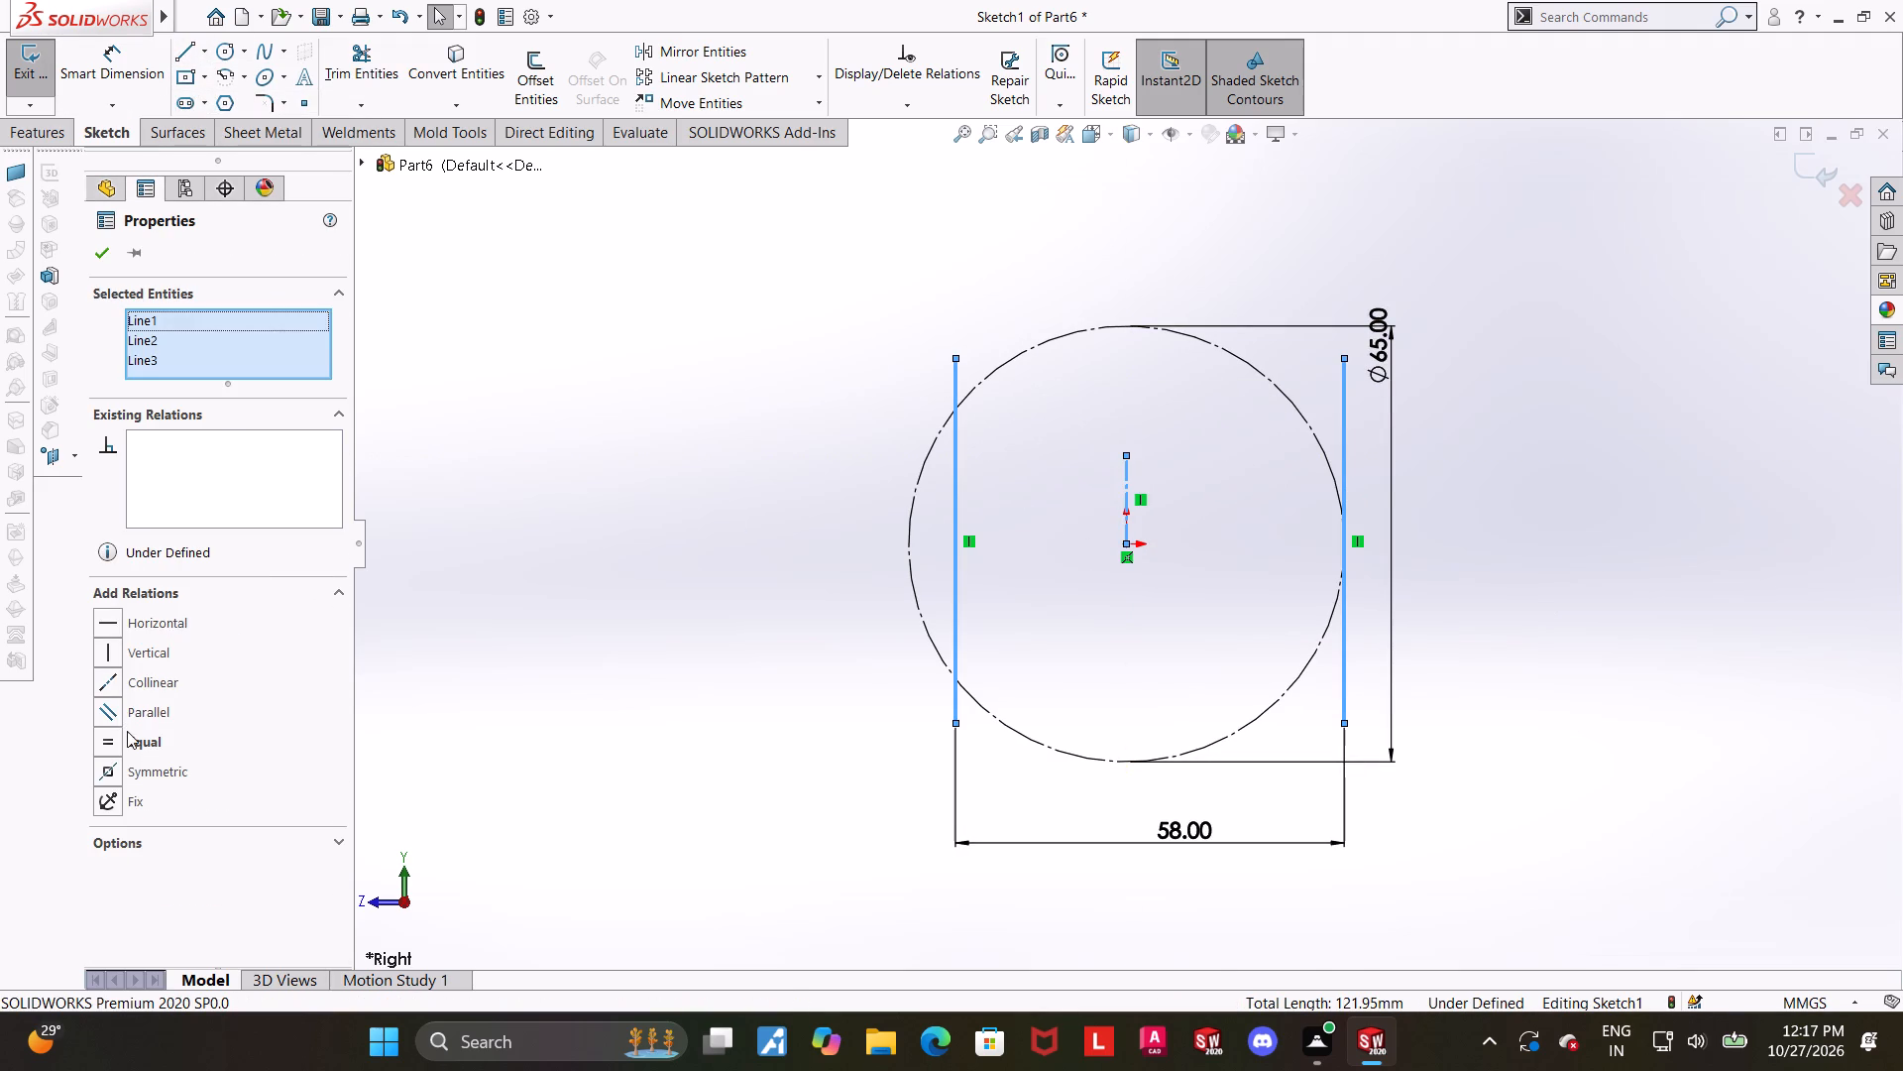
left_click(108, 775)
left_click(1498, 569)
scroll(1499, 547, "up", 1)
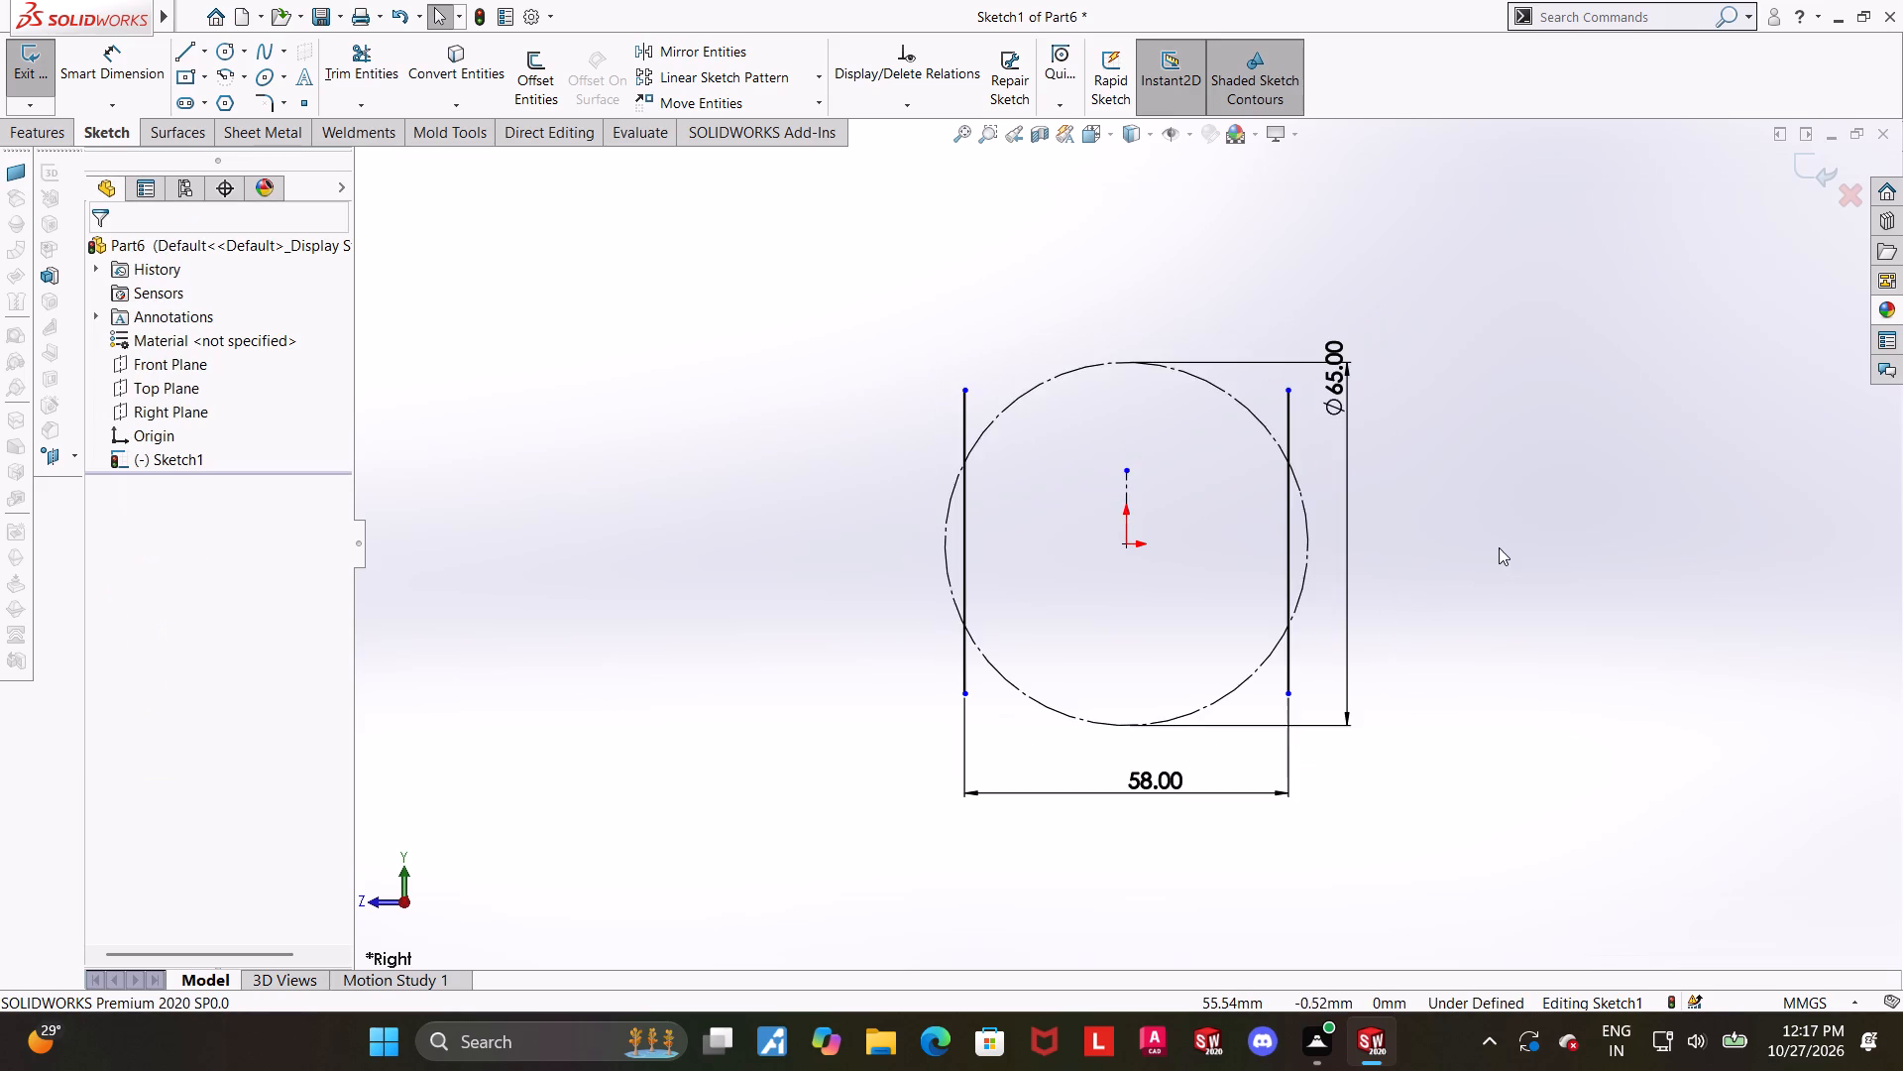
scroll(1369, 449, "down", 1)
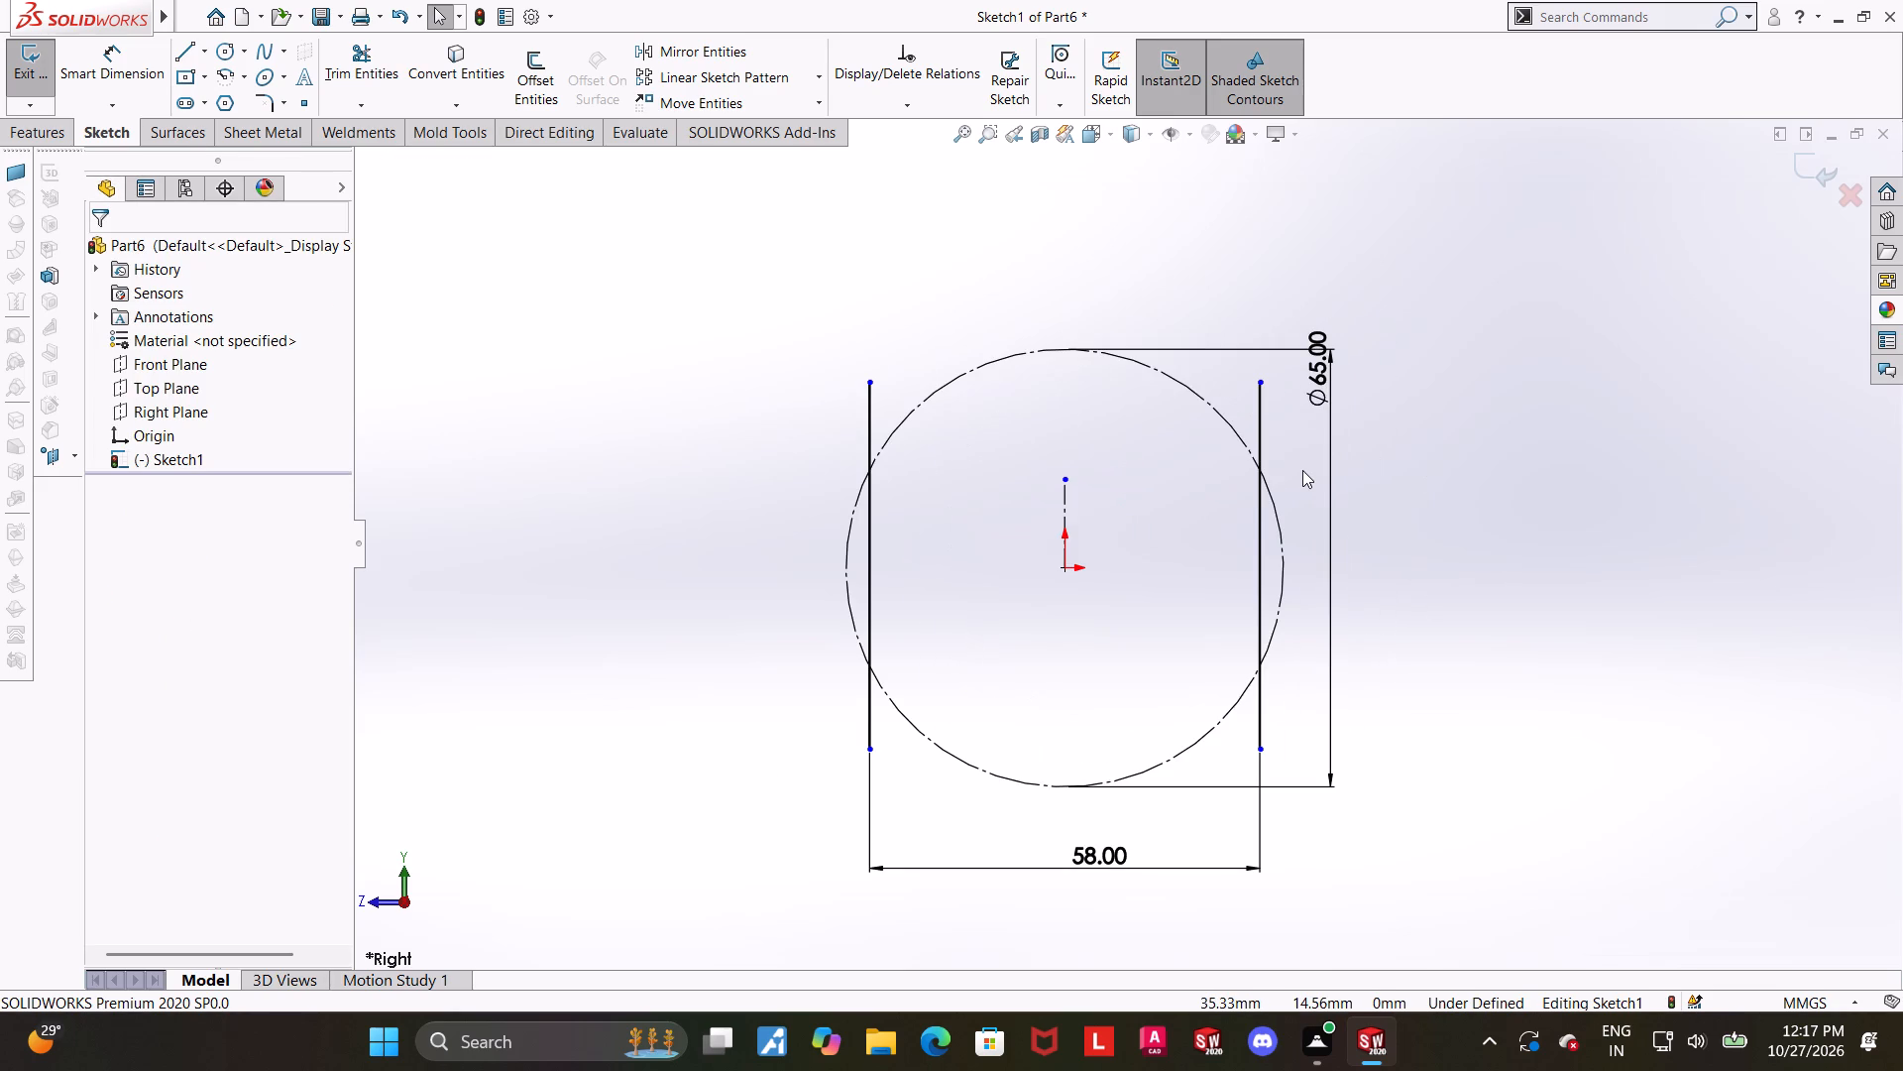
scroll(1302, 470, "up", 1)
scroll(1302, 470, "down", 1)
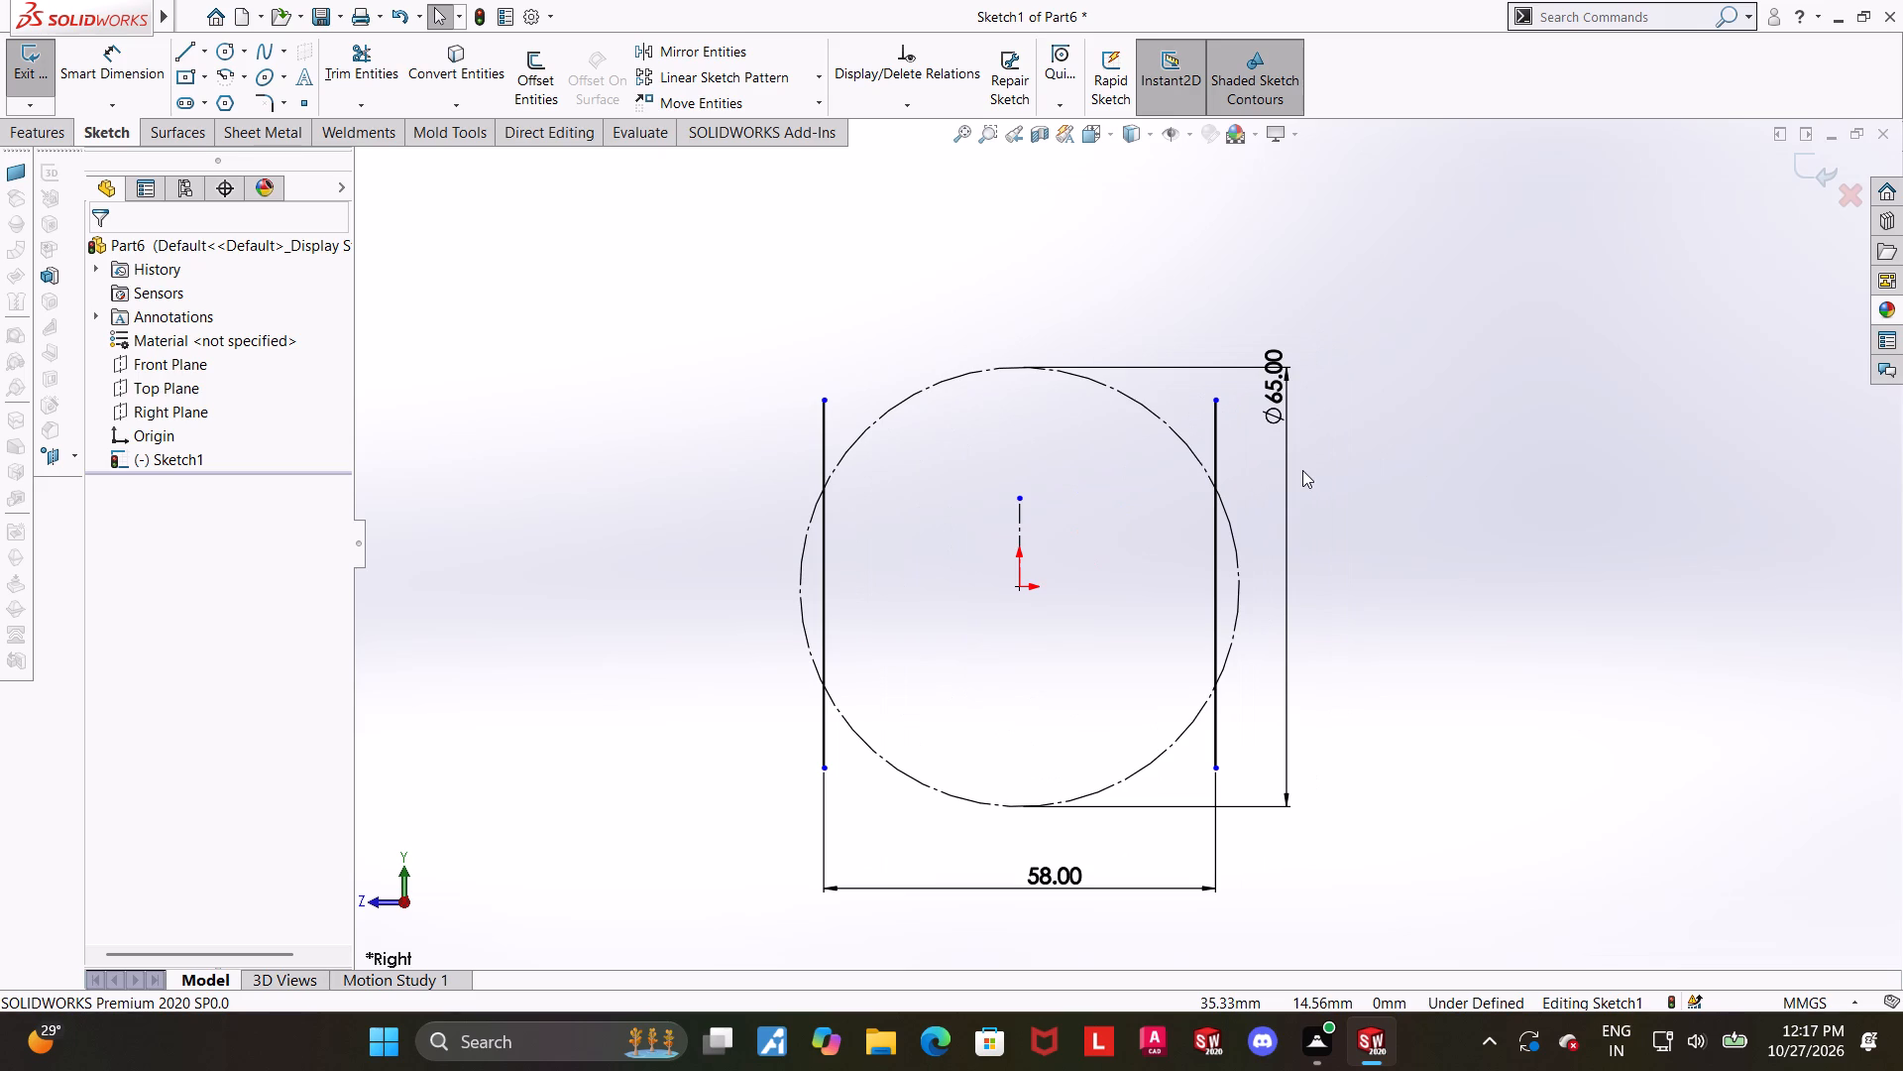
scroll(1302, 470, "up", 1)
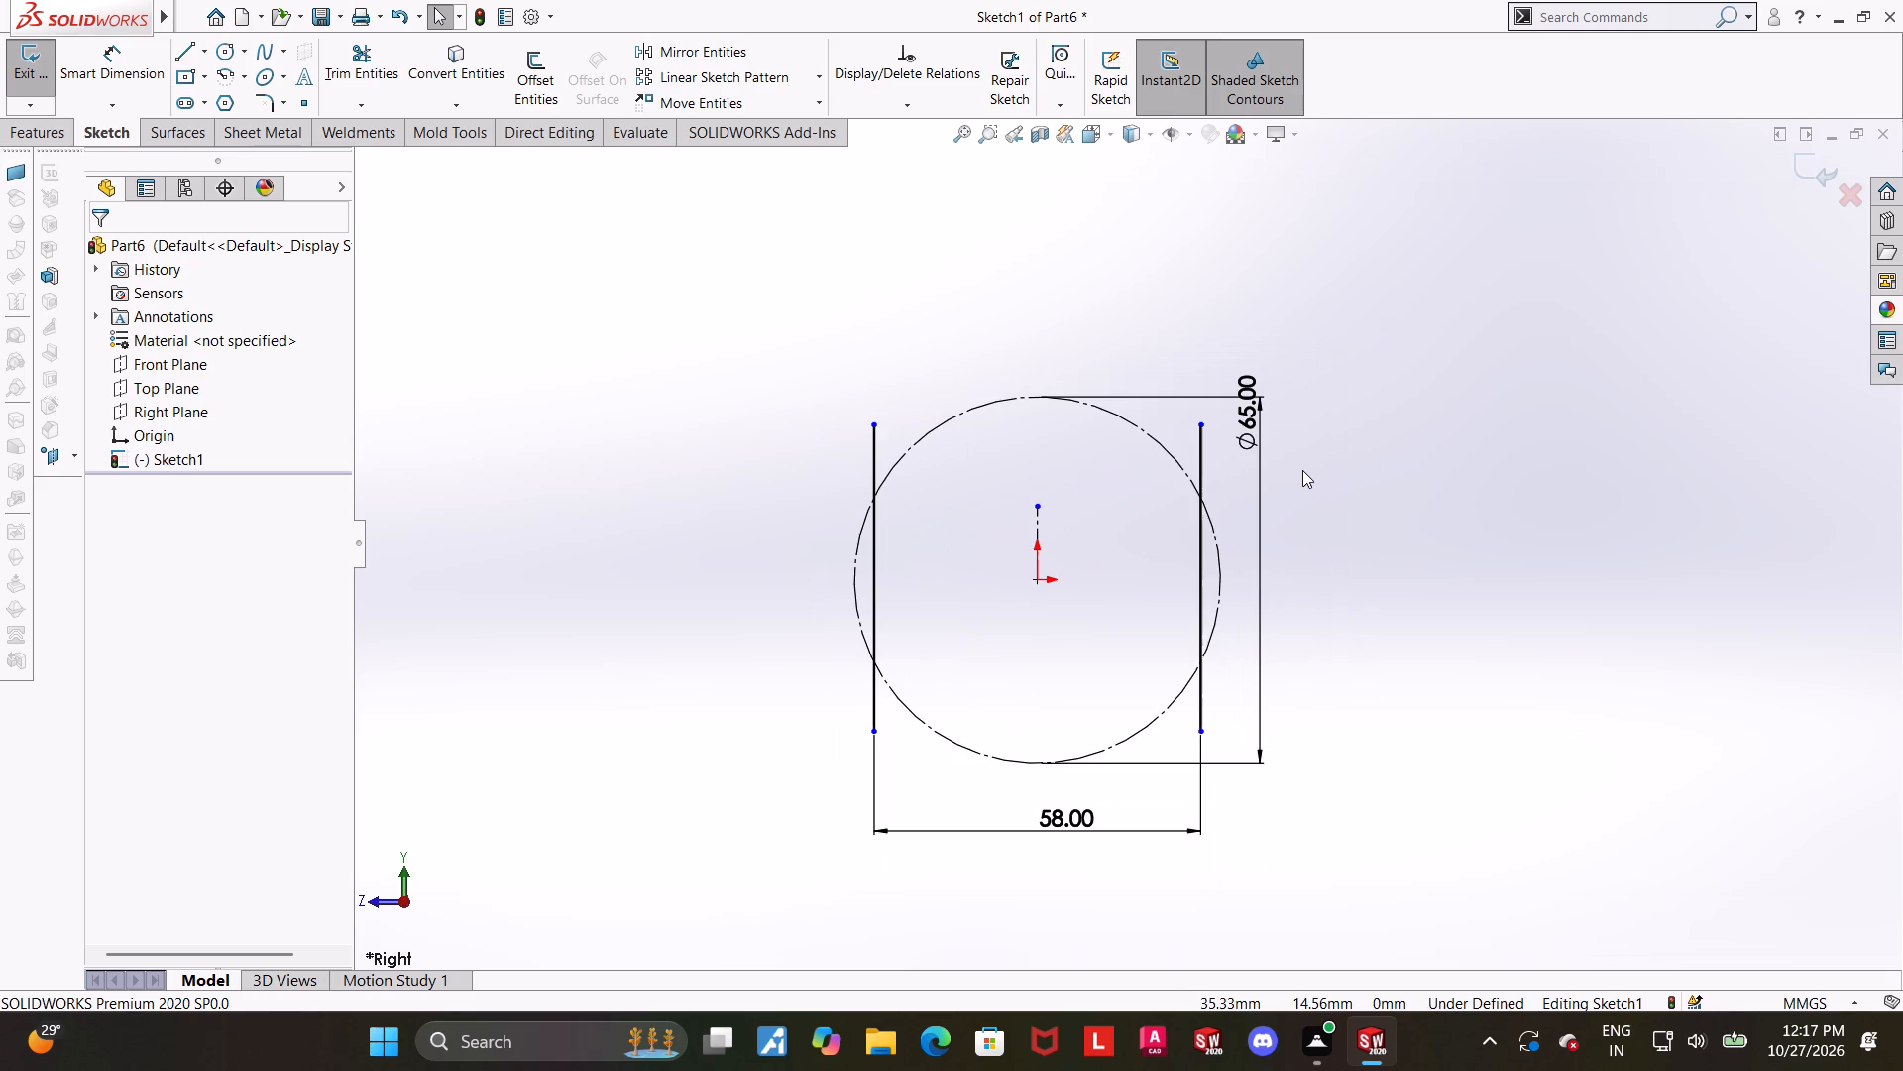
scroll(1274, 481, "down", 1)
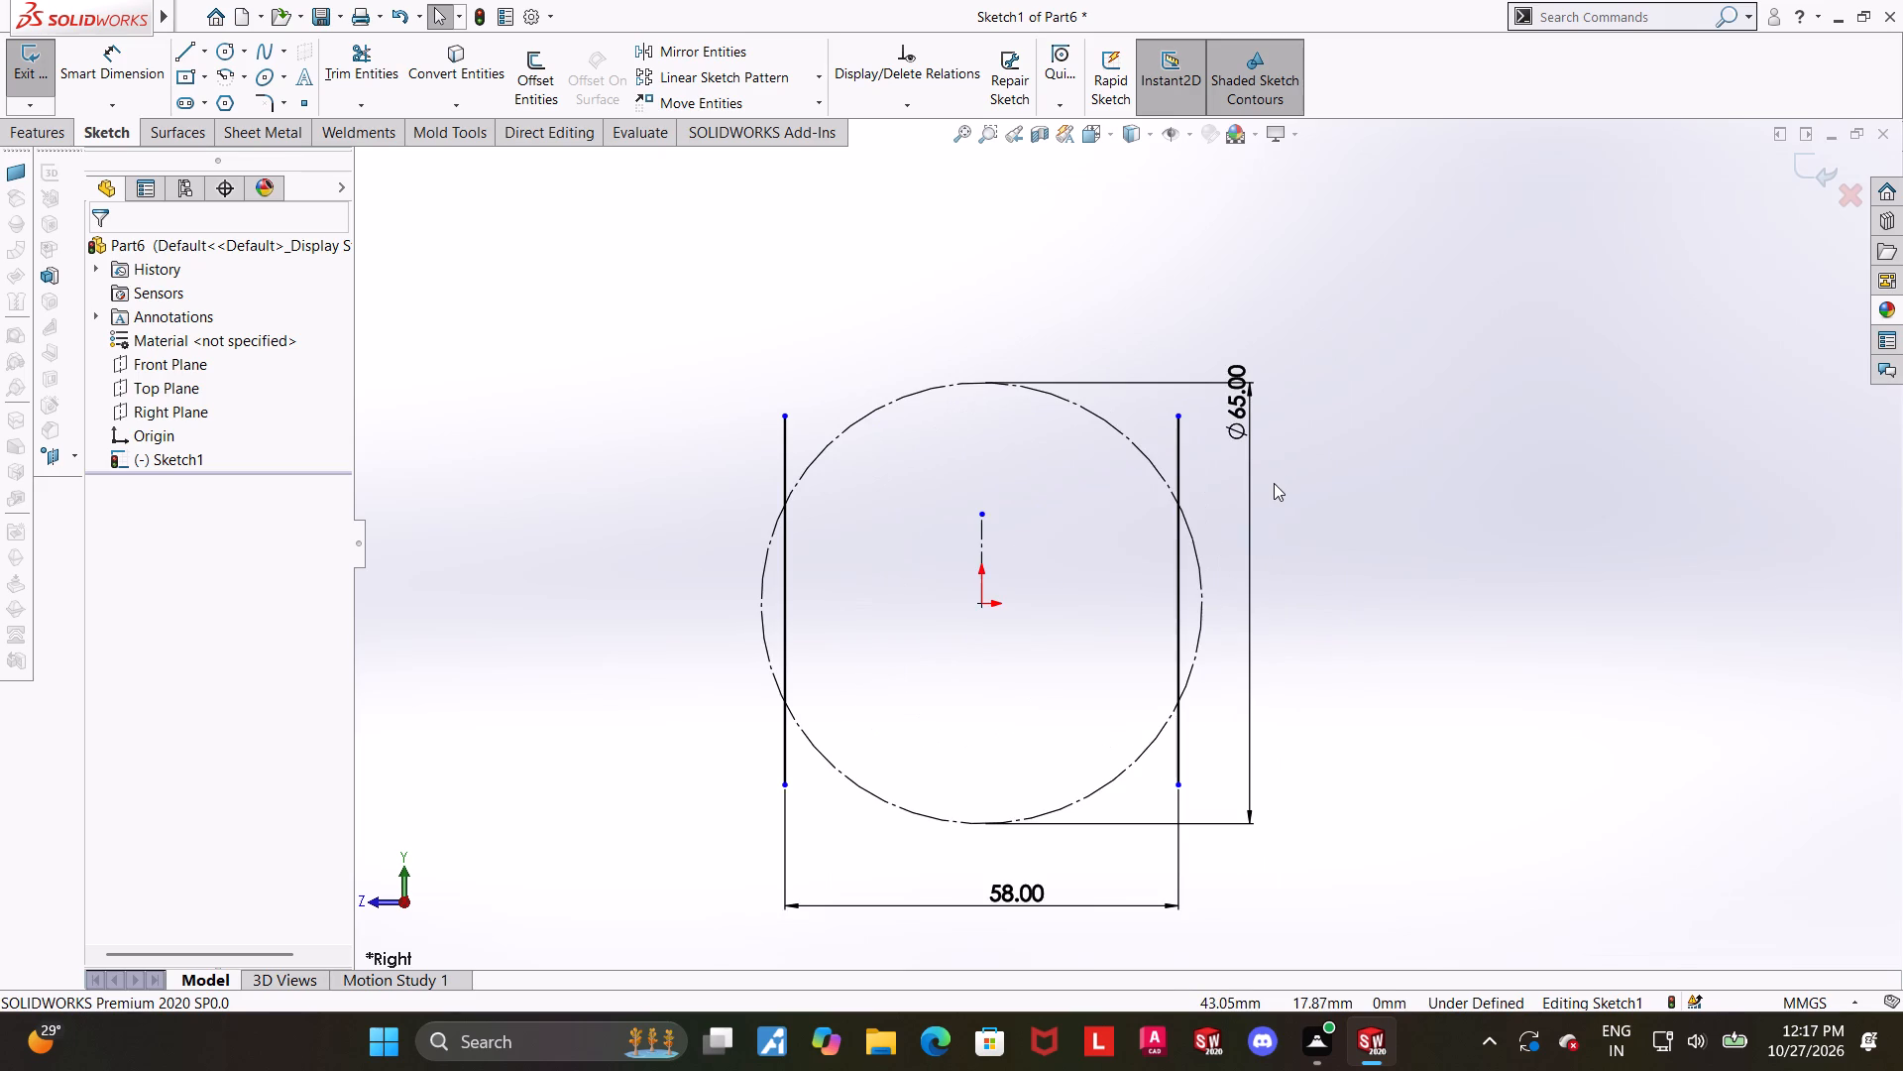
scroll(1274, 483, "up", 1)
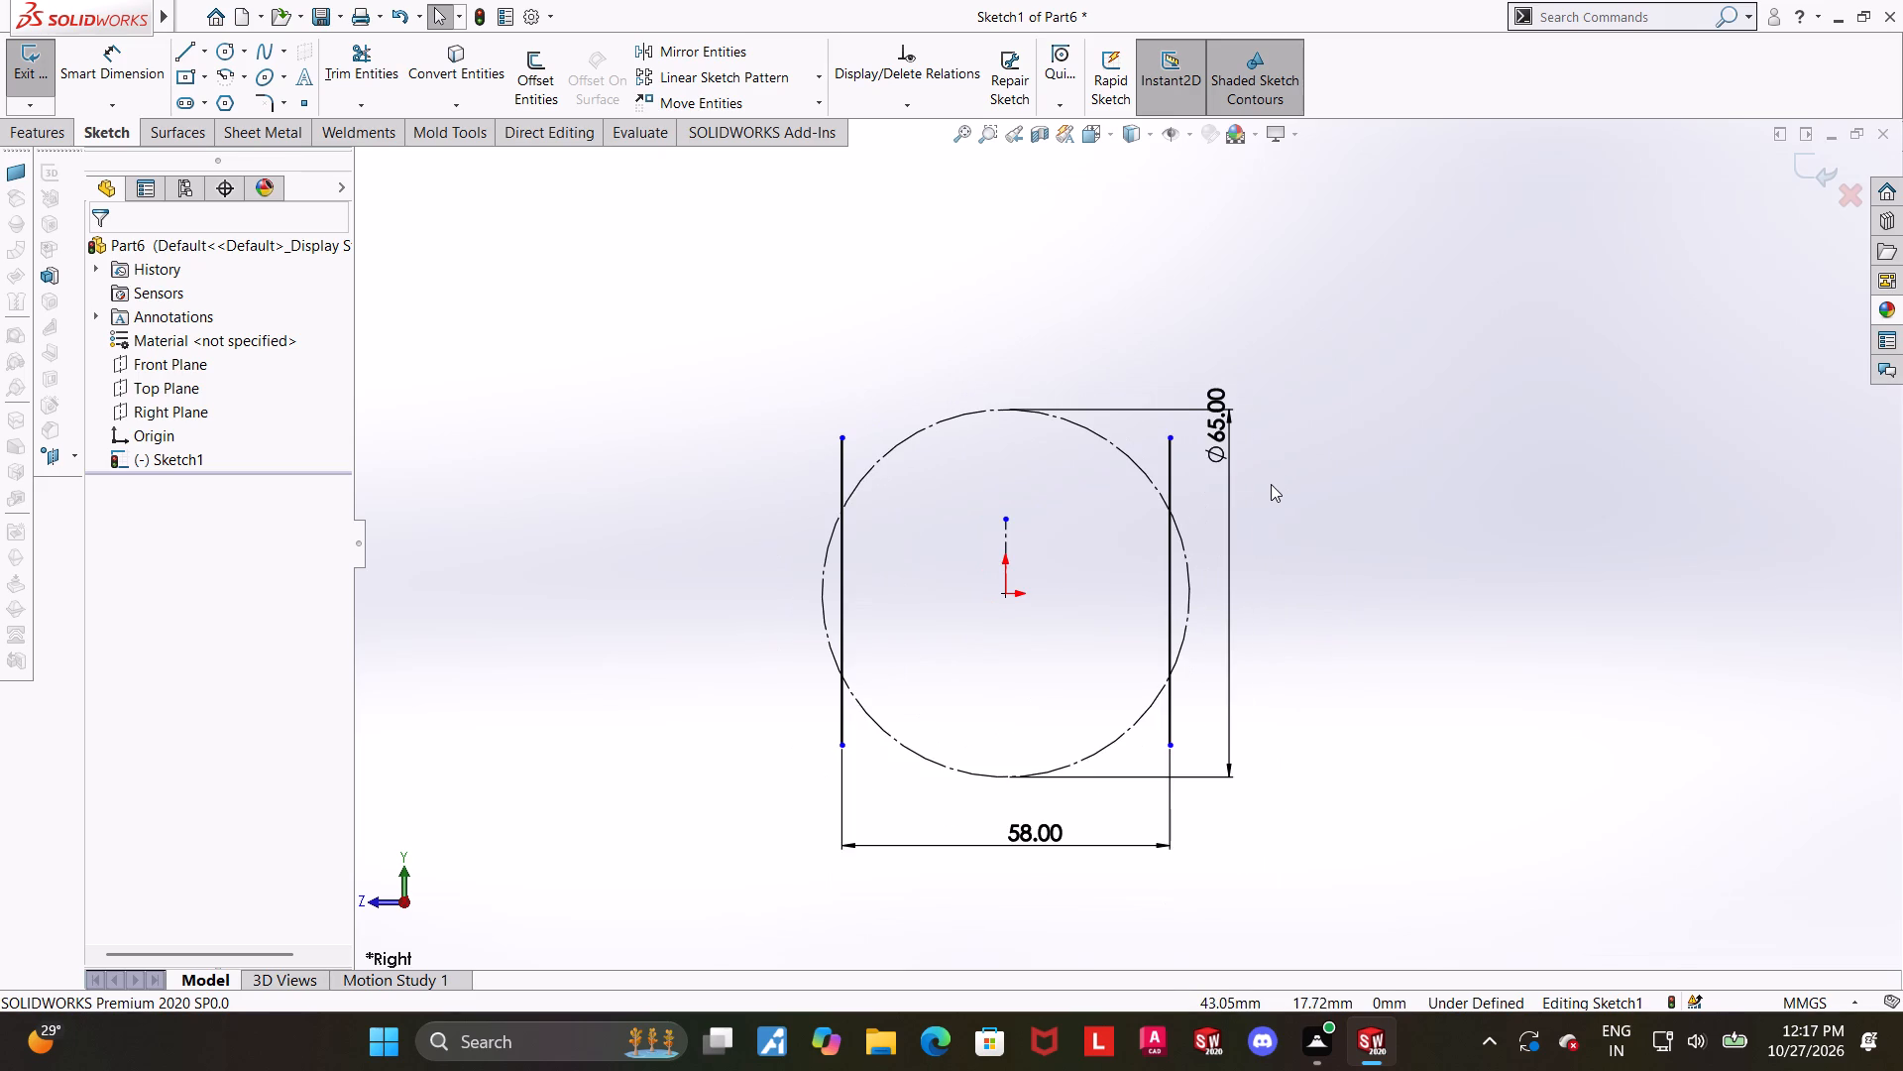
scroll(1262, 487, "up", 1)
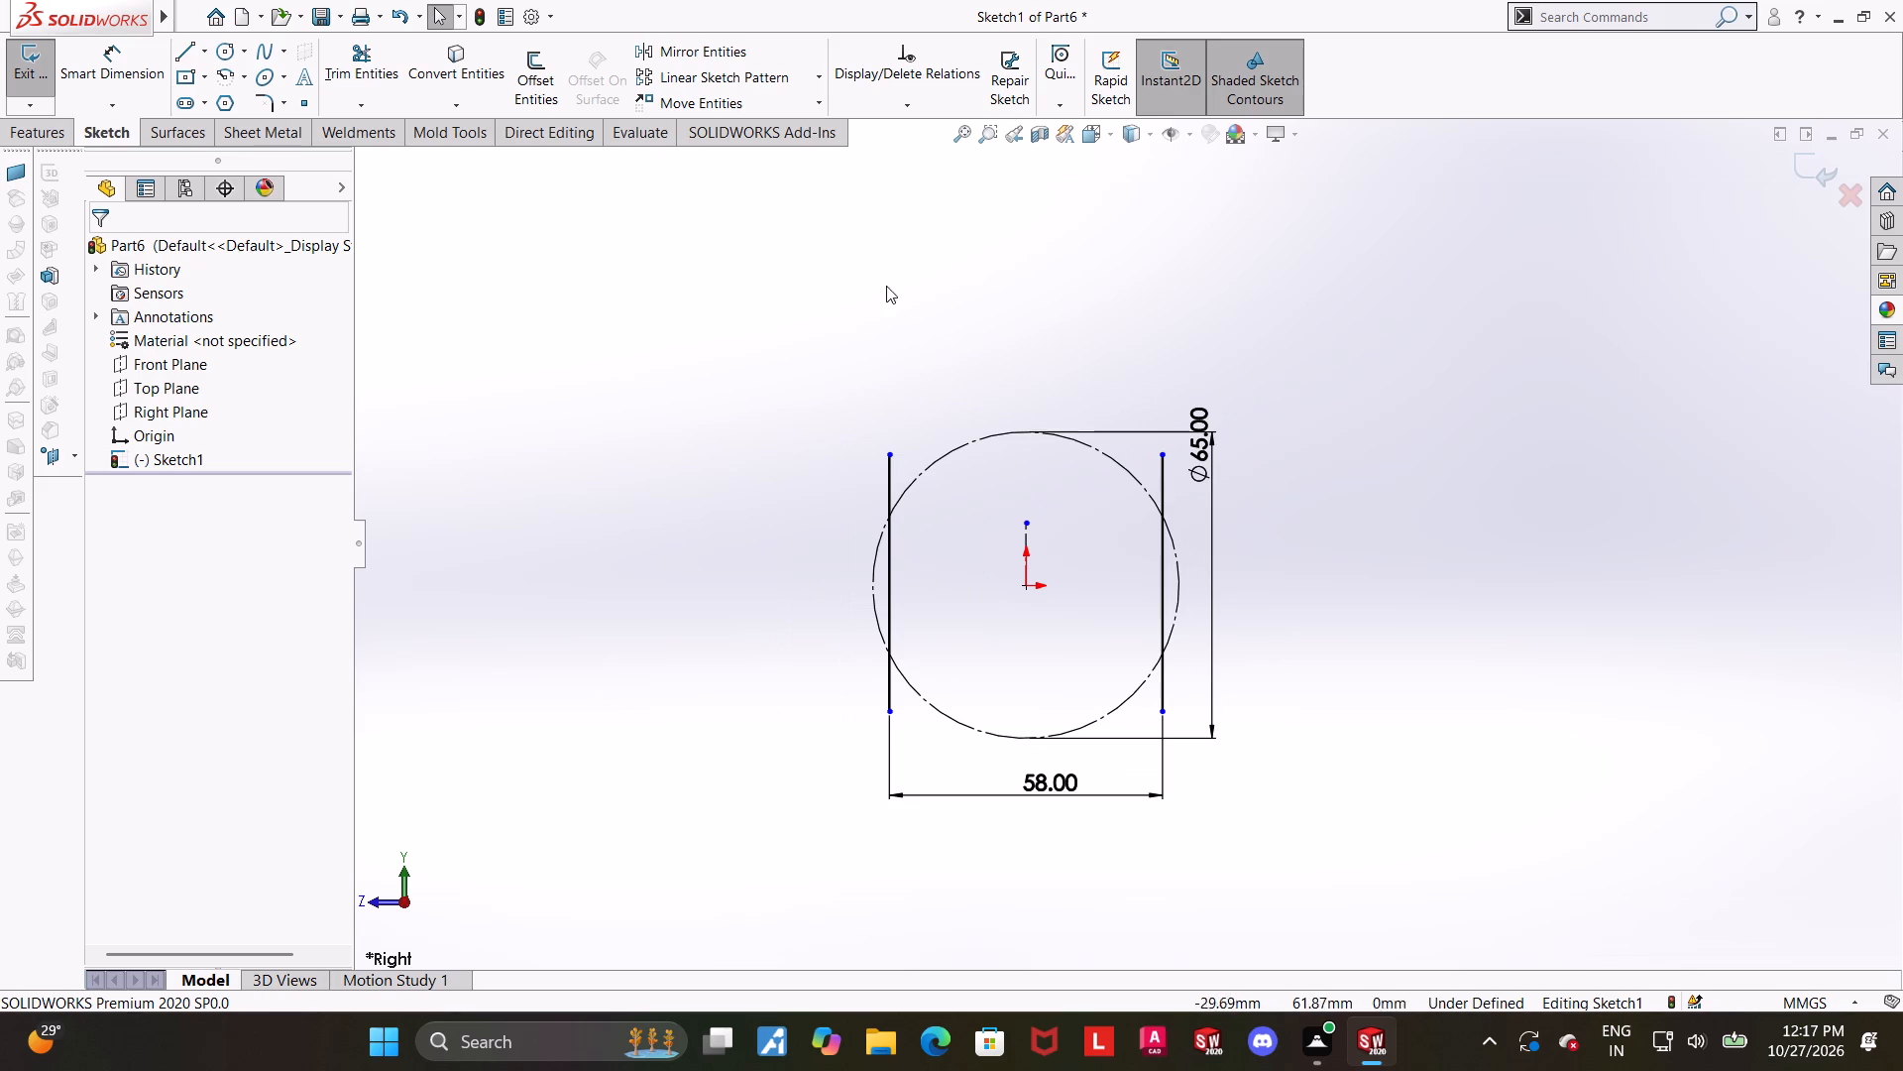
Sketch an outer circle centred on the origin and dimension its diameter to 80 mm.
left_click(223, 57)
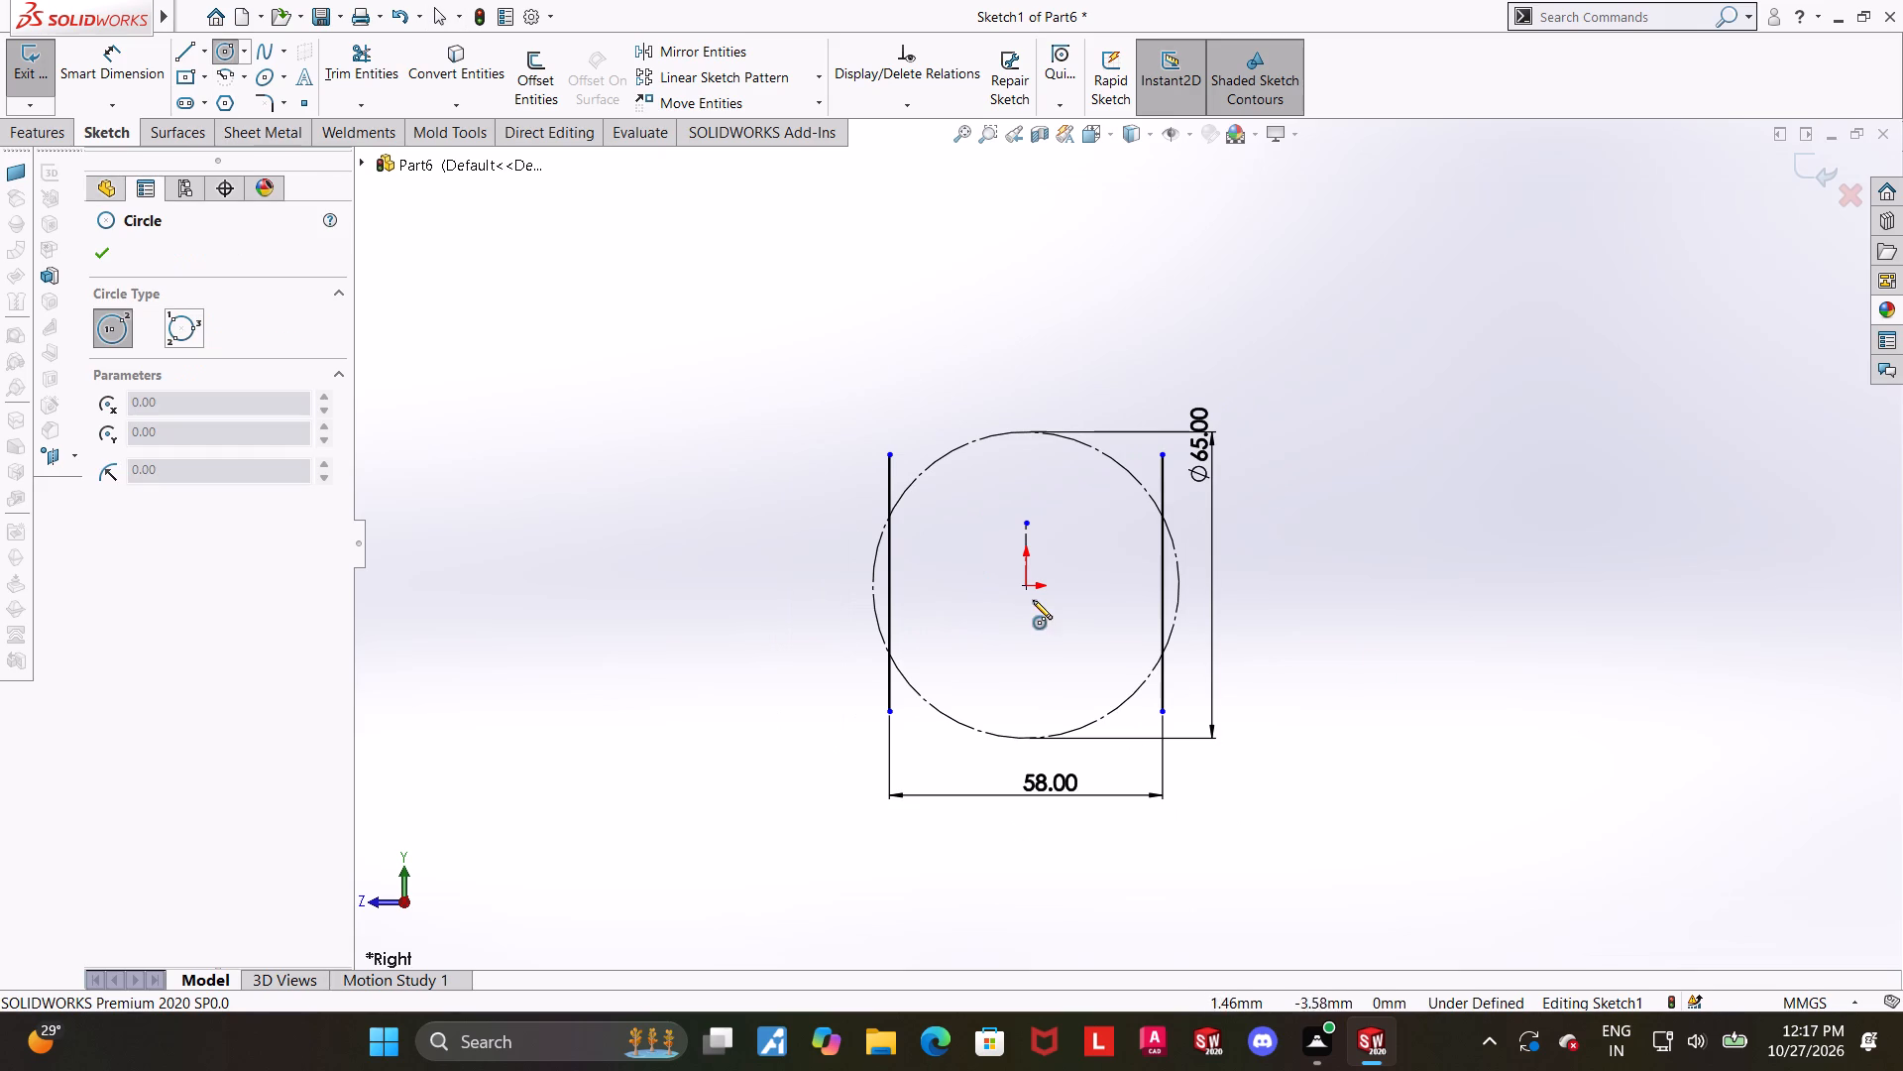
left_click(1024, 591)
left_click(1374, 533)
key("Escape")
left_click_drag(121, 58, 135, 58)
left_click(1311, 372)
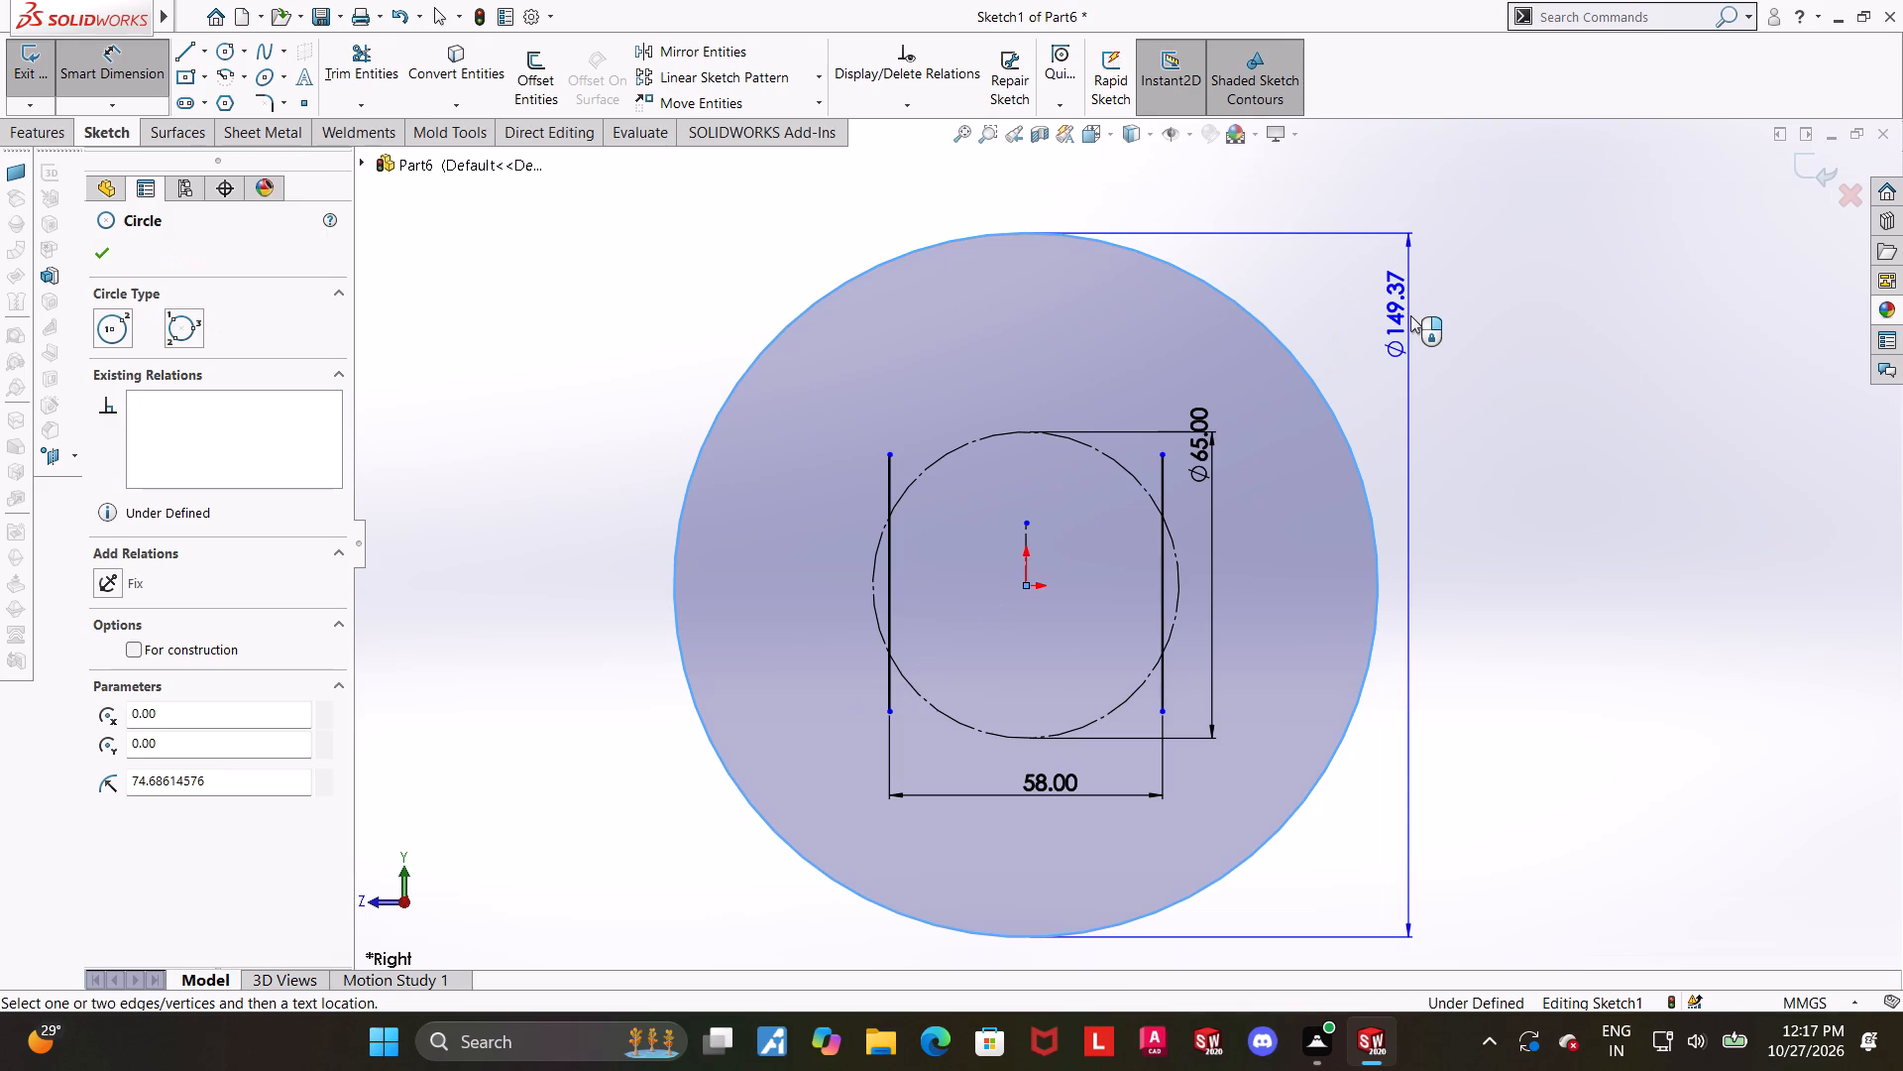
left_click(1410, 315)
type("80")
key("Return")
key("Escape")
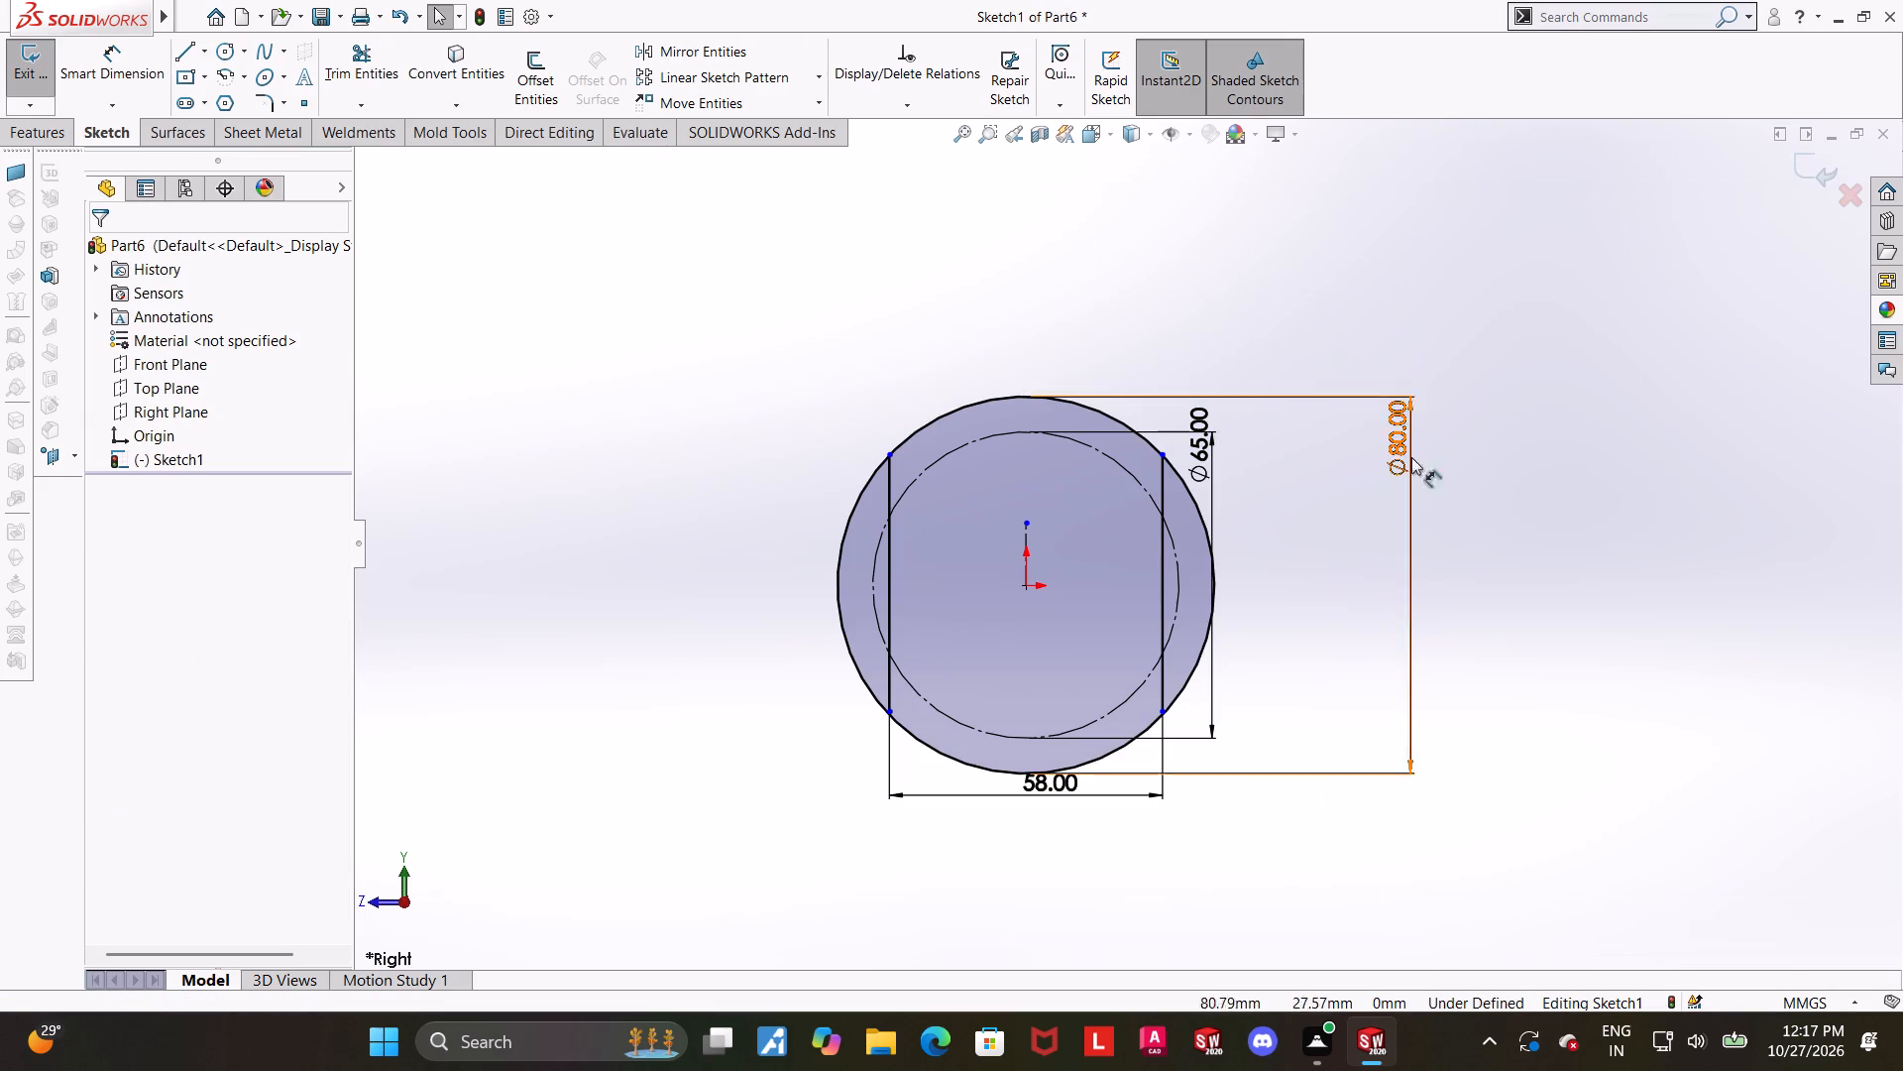
left_click(1505, 514)
Make both endpoints of the left vertical line coincident with the 80 mm circle.
scroll(1211, 757, "down", 2)
left_click(748, 661)
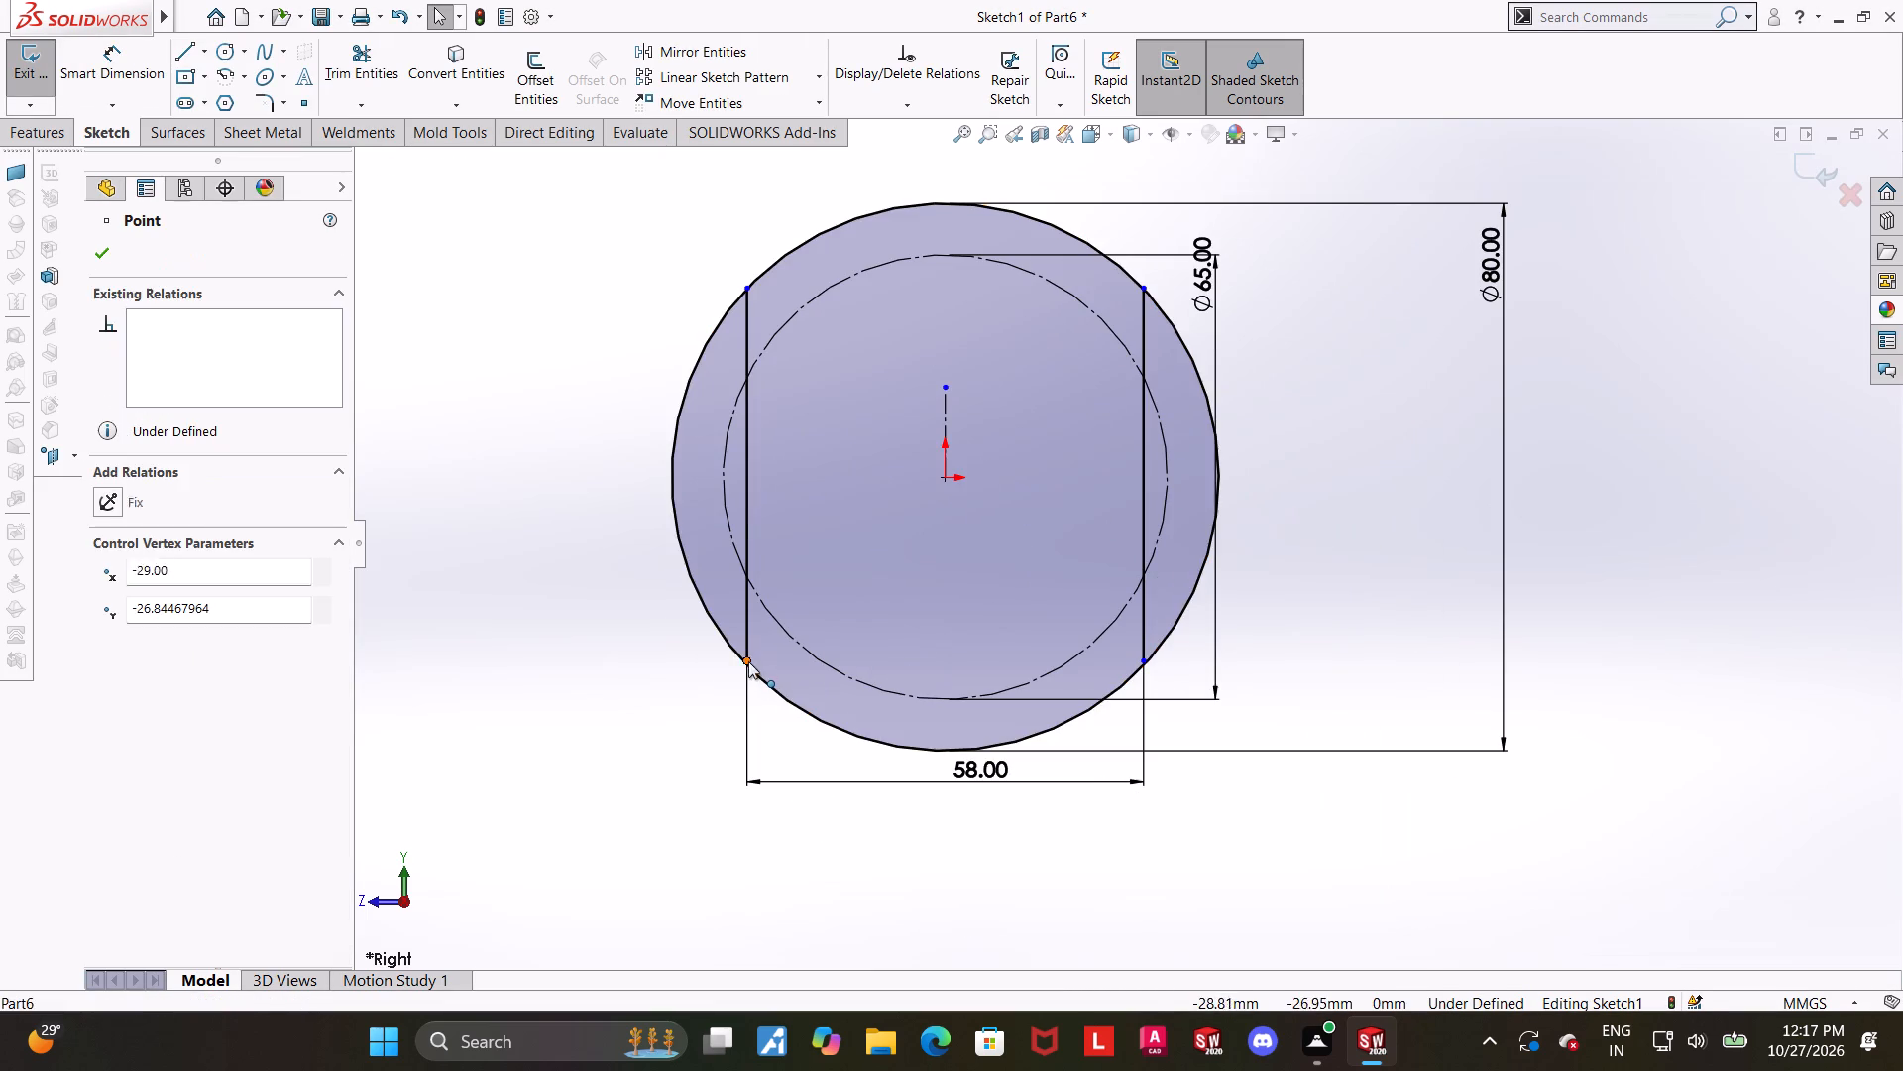
left_click(756, 681, "ctrl")
left_click(98, 633)
left_click(453, 794)
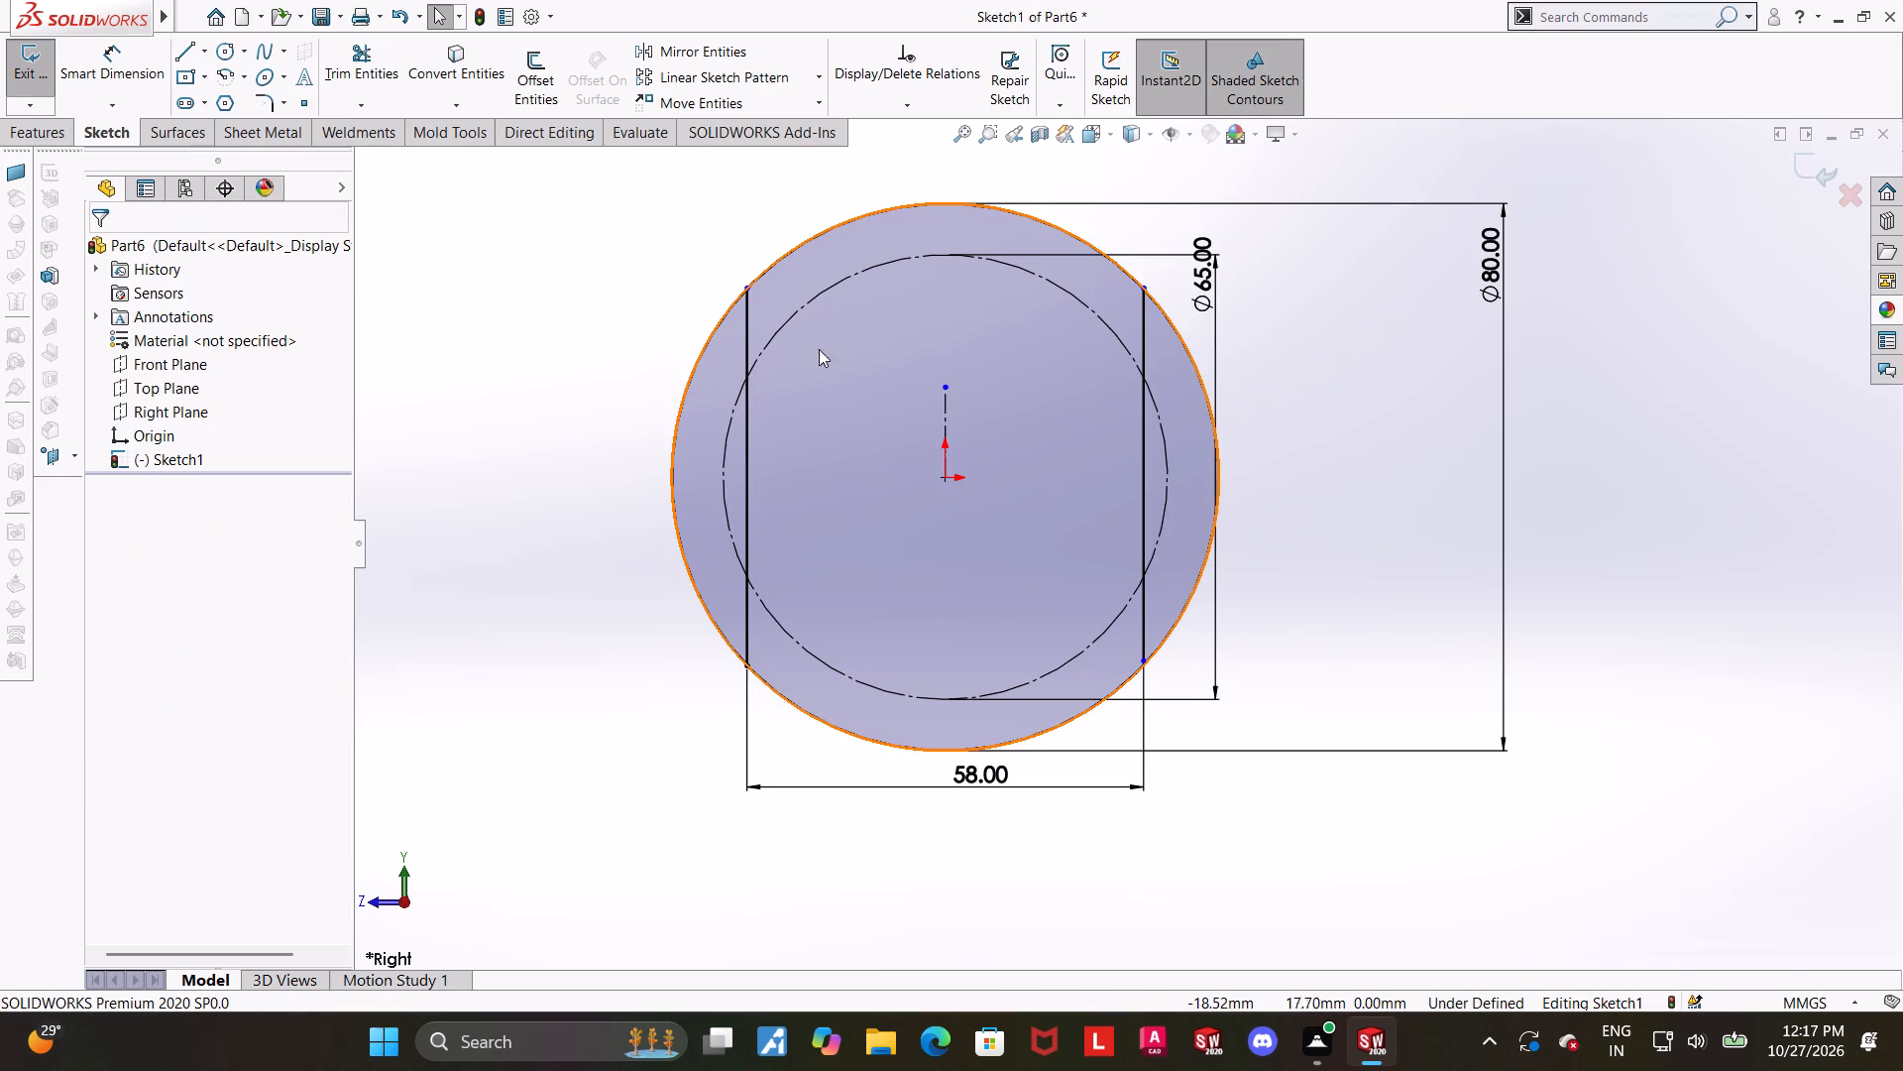
left_click(749, 291)
left_click(772, 268, "ctrl")
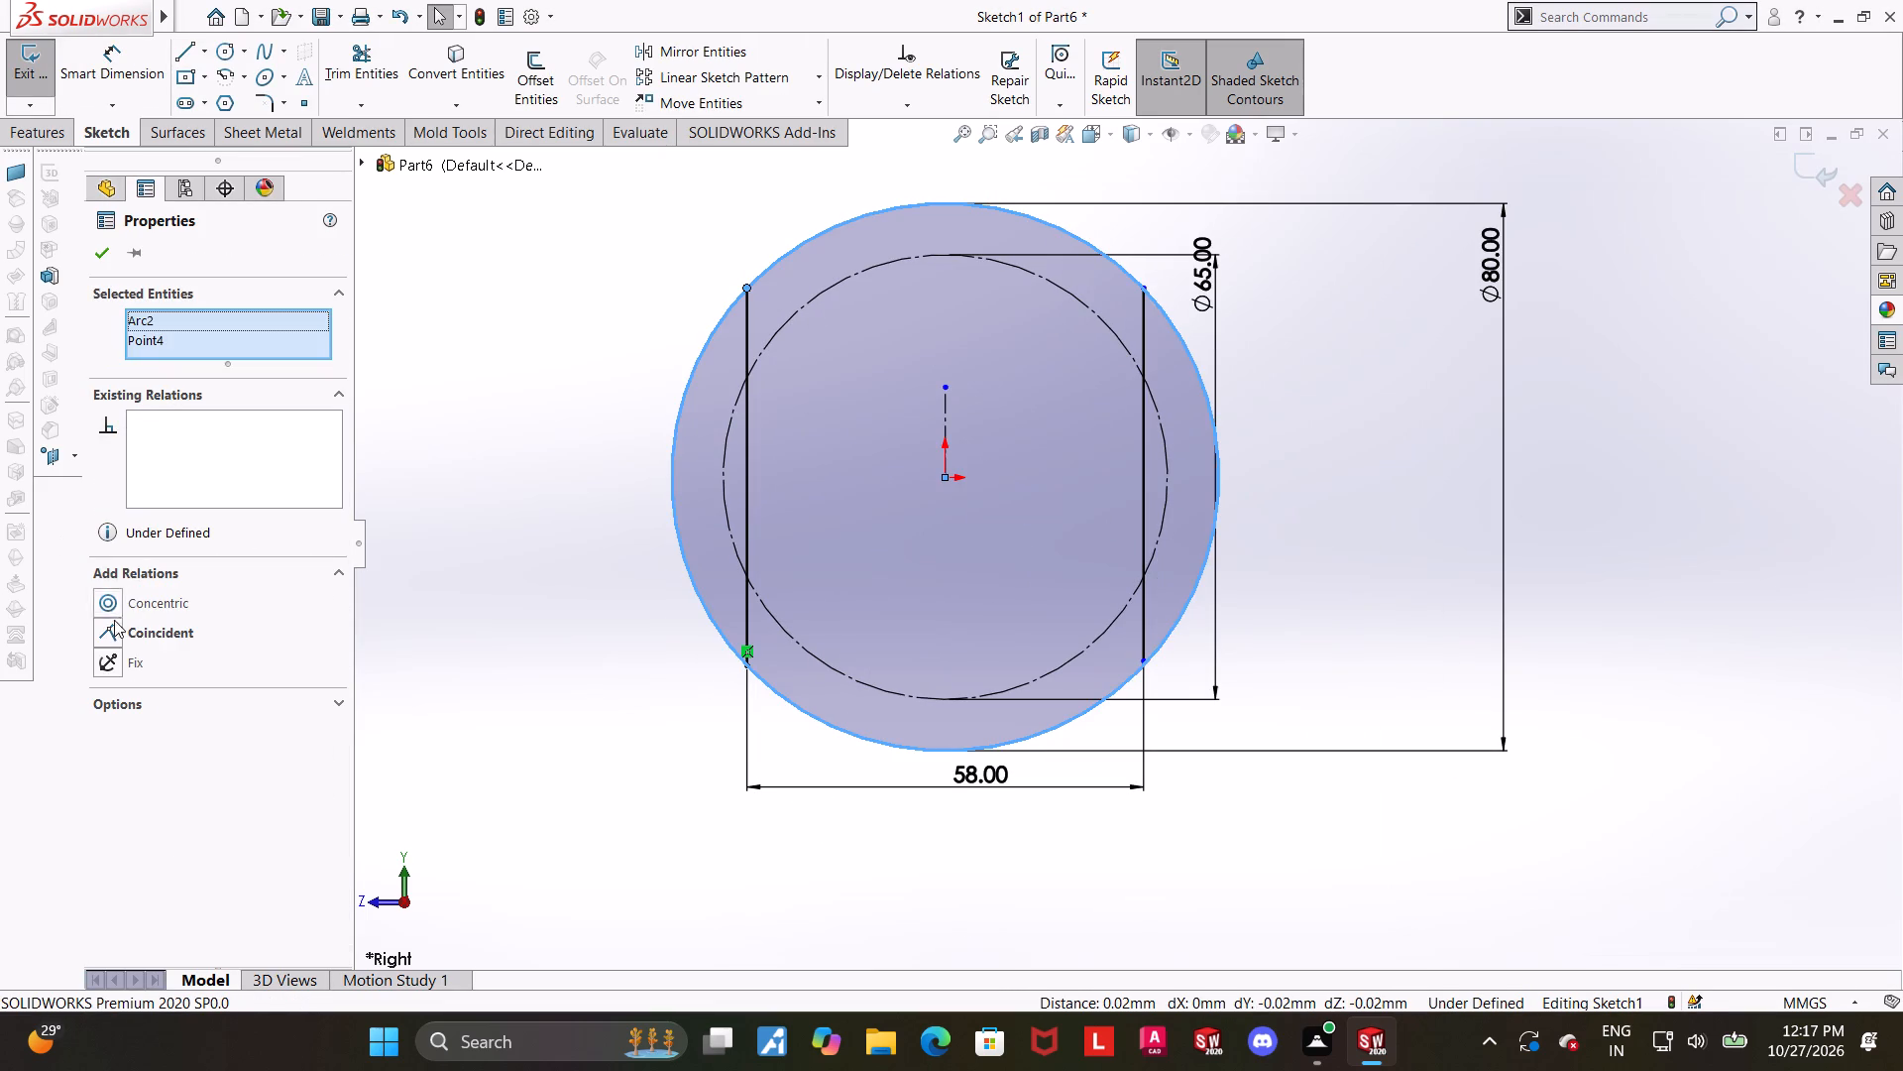
left_click(114, 623)
left_click(372, 599)
Make both endpoints of the right vertical line coincident with the 80 mm circle.
left_click(1149, 284)
left_click(1160, 309, "ctrl")
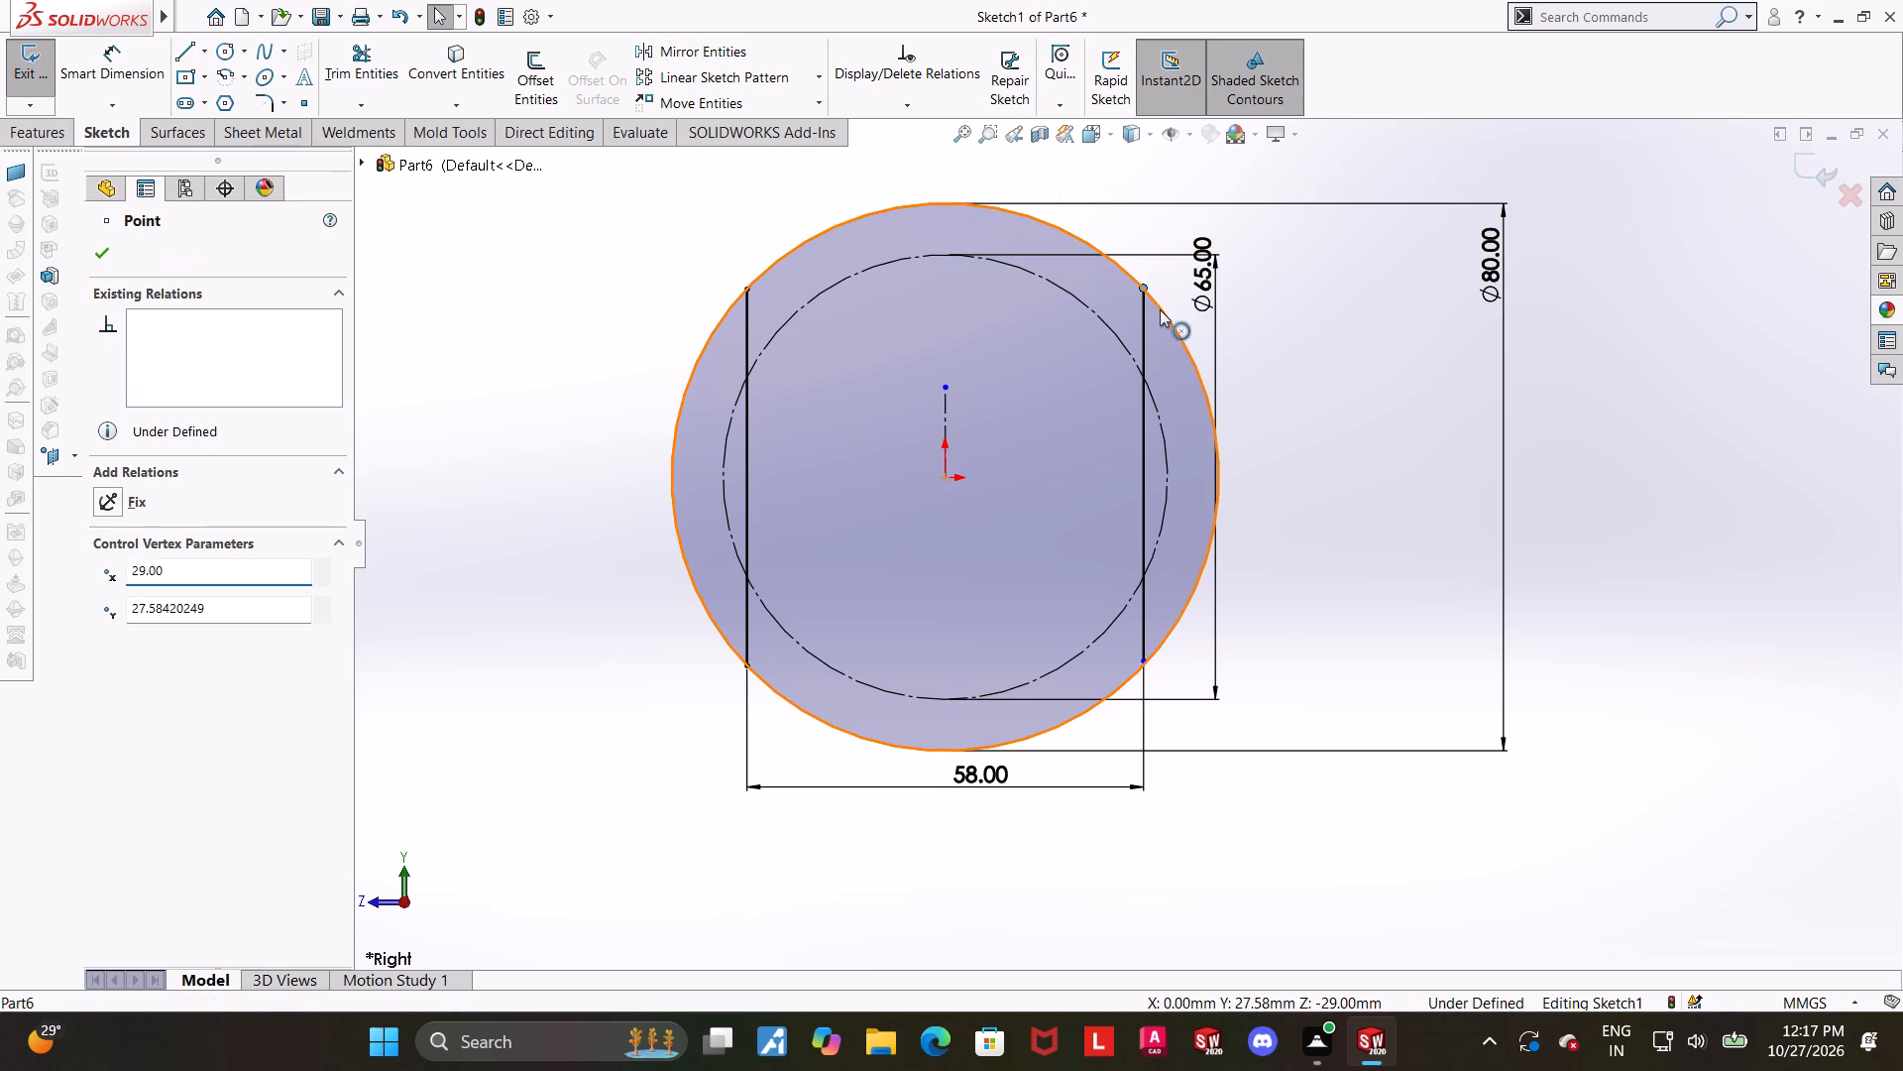
left_click(104, 637)
left_click(470, 838)
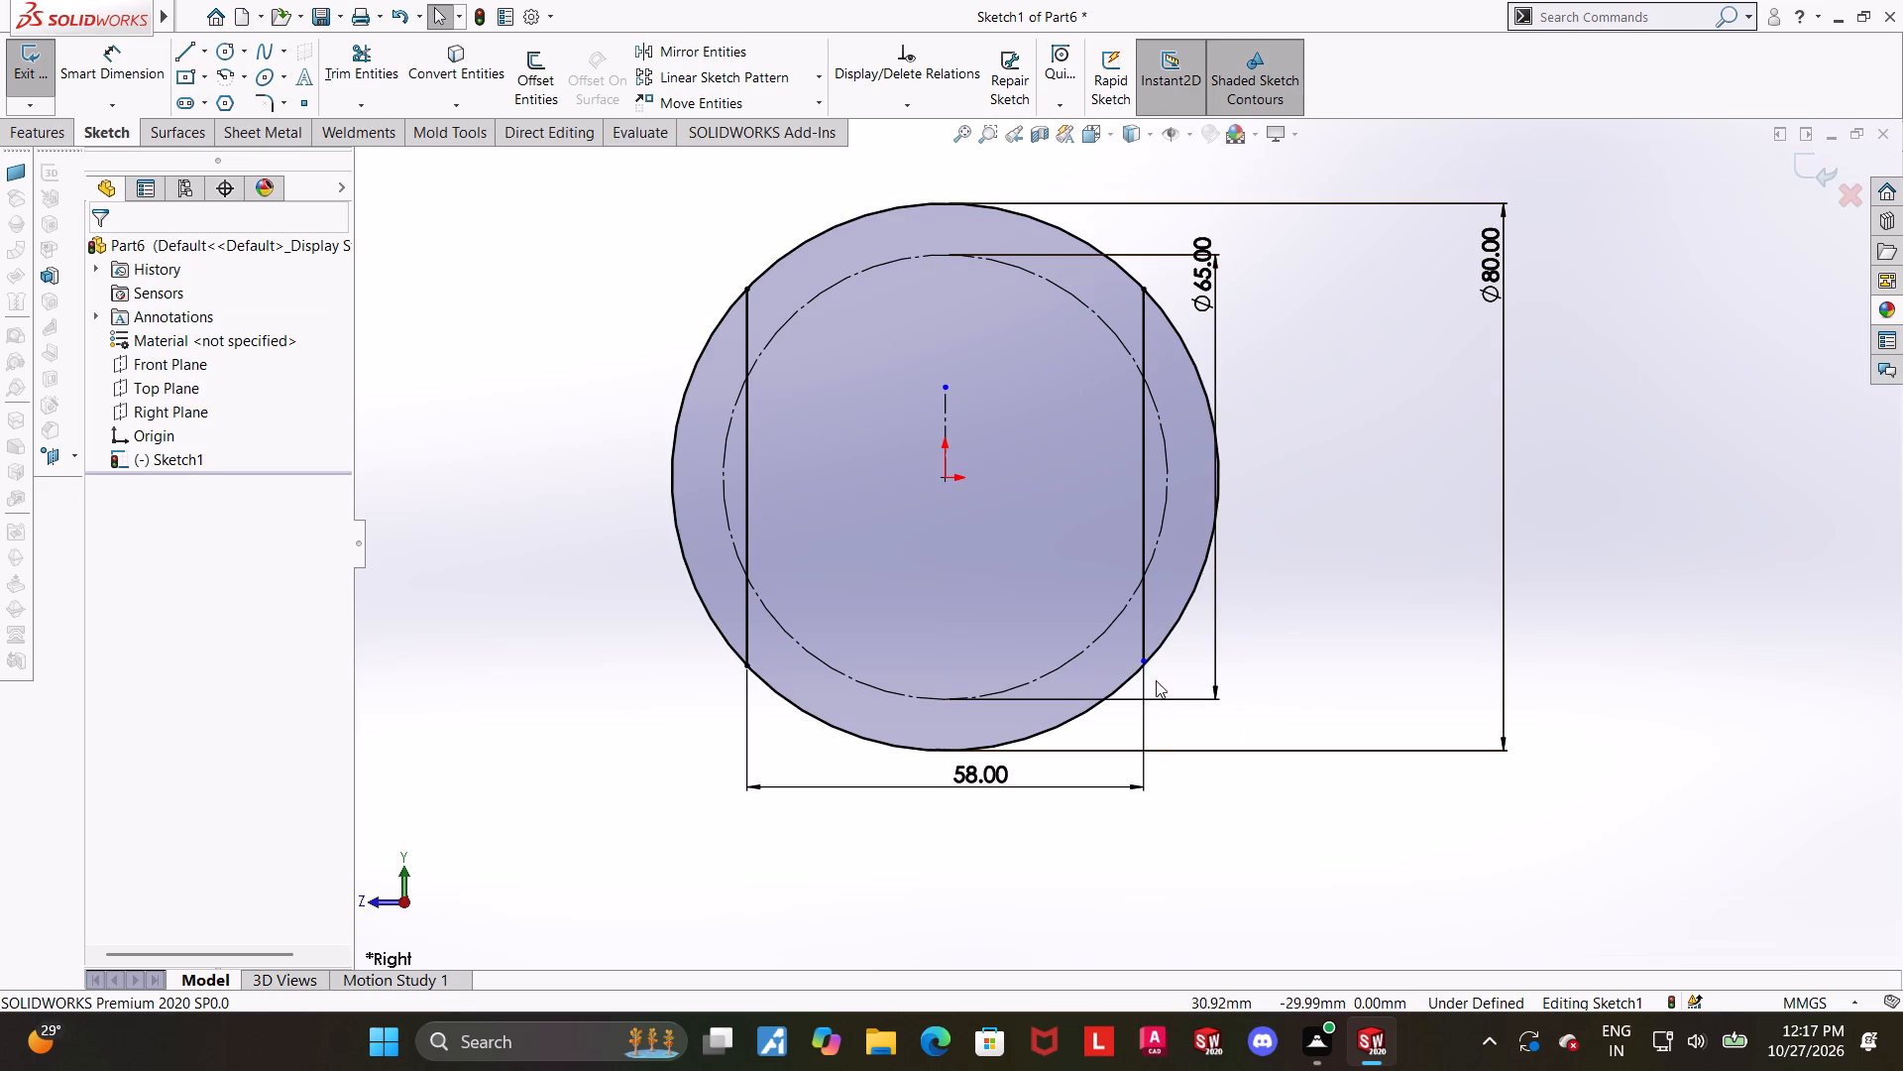
left_click(1145, 667)
left_click(1192, 675)
left_click(1140, 658)
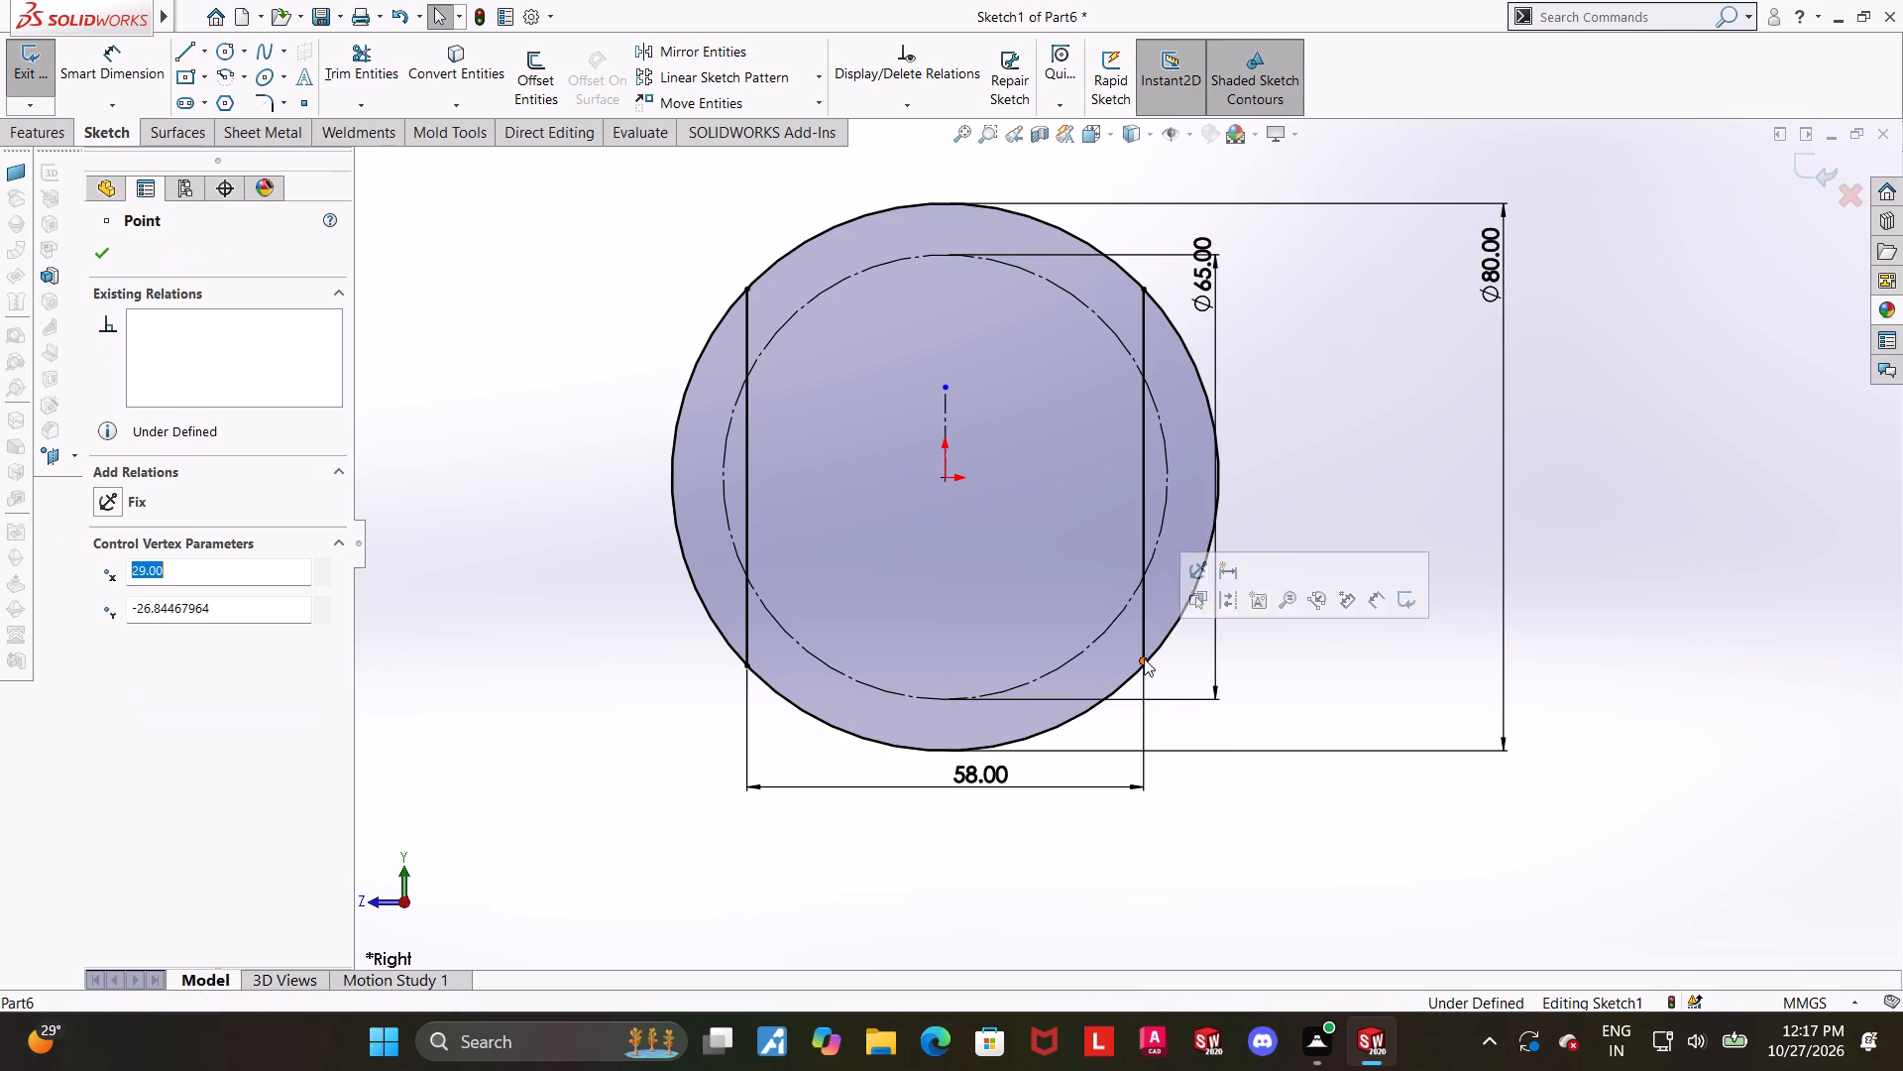
left_click(1172, 643, "ctrl")
left_click(1167, 641, "ctrl")
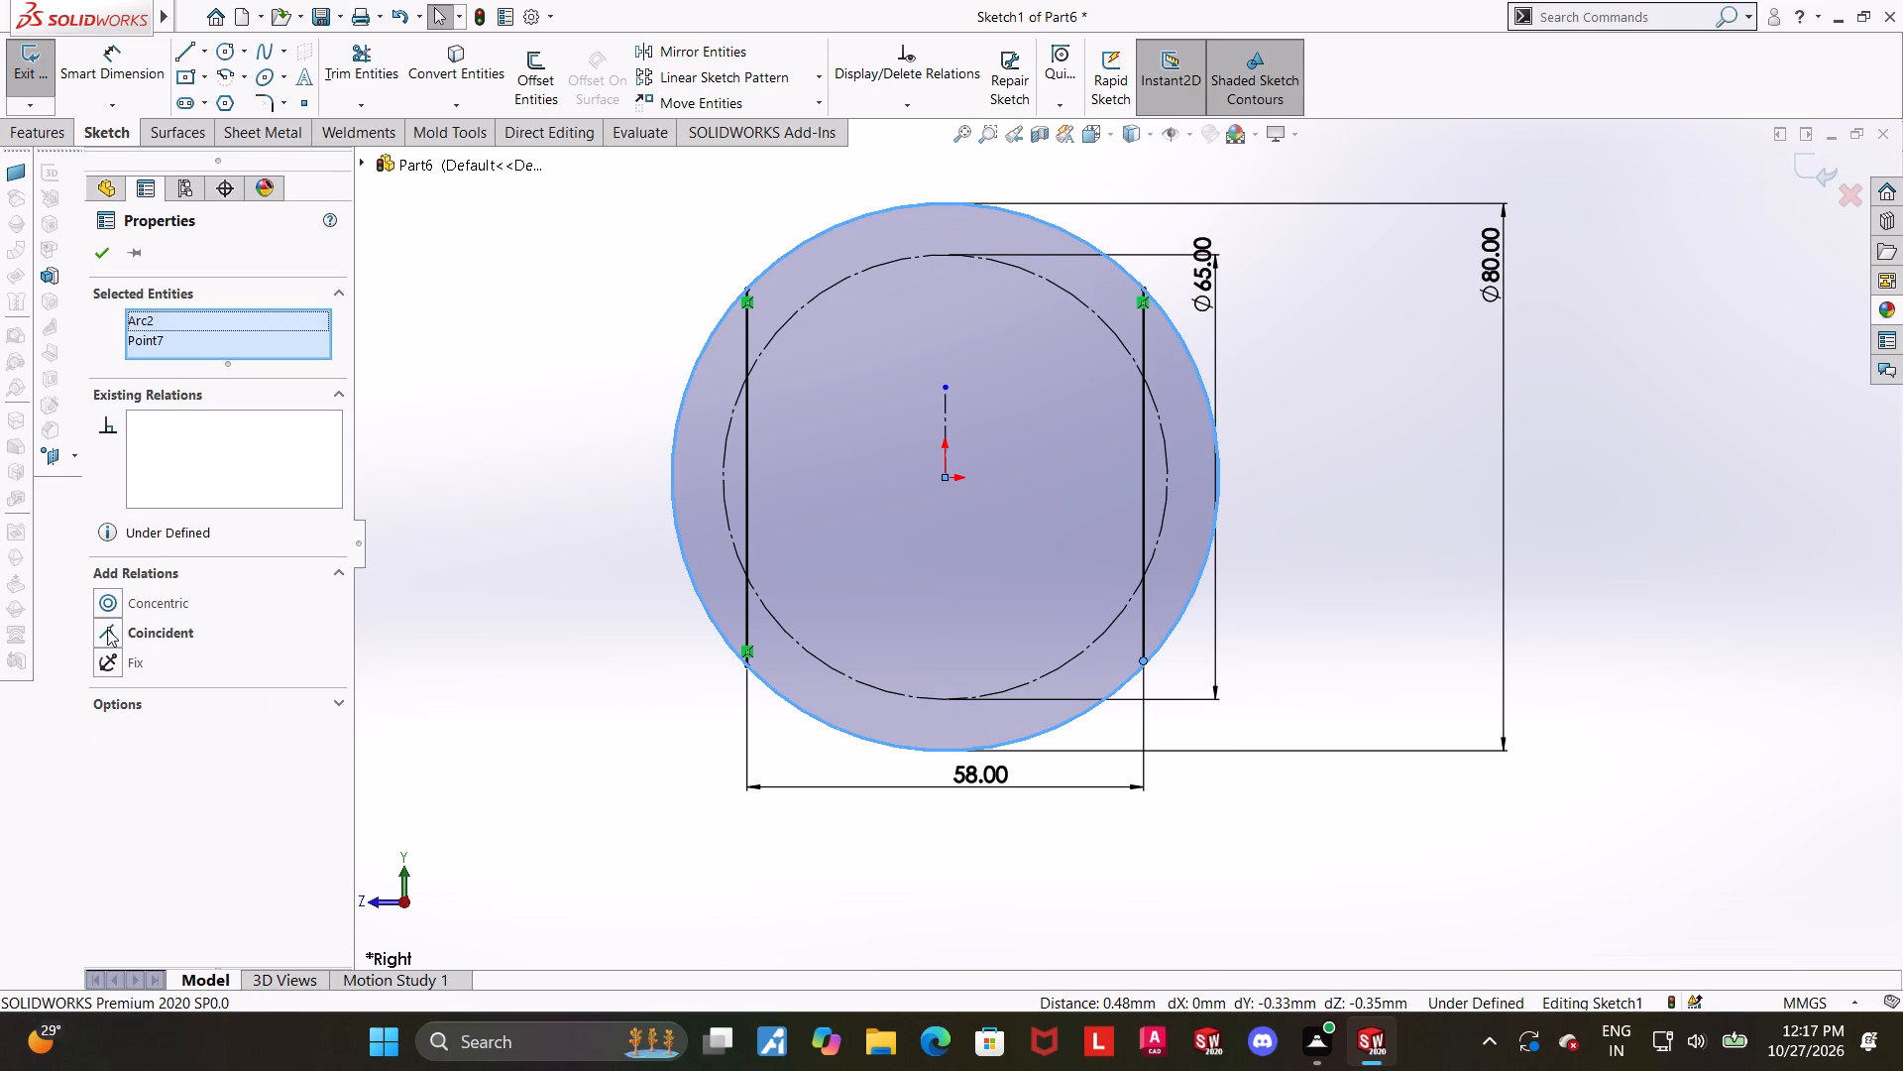
left_click(106, 629)
left_click(470, 796)
Trim away the 80 mm circle's left and right arcs lying outside the two vertical lines.
scroll(843, 763, "up", 1)
scroll(824, 431, "down", 2)
left_click(373, 52)
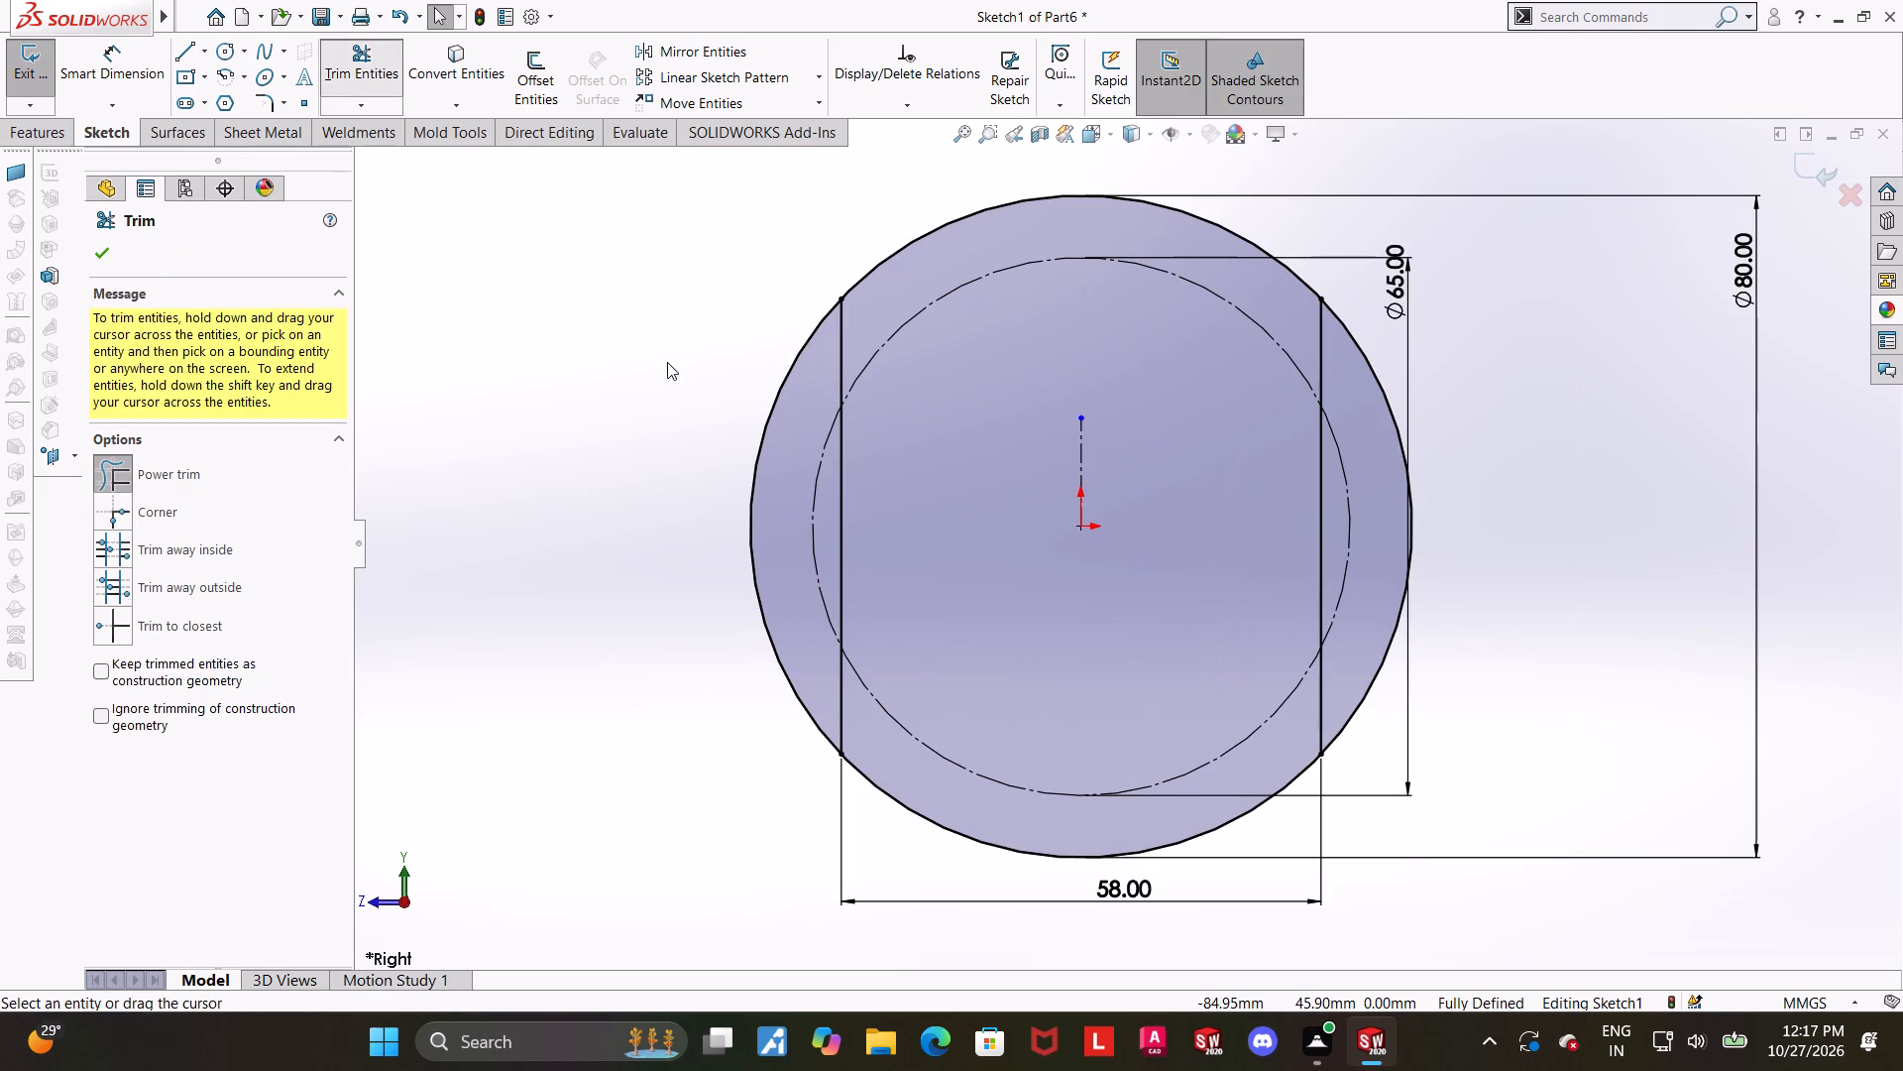
left_click_drag(803, 451, 717, 462)
left_click_drag(1382, 488, 1490, 514)
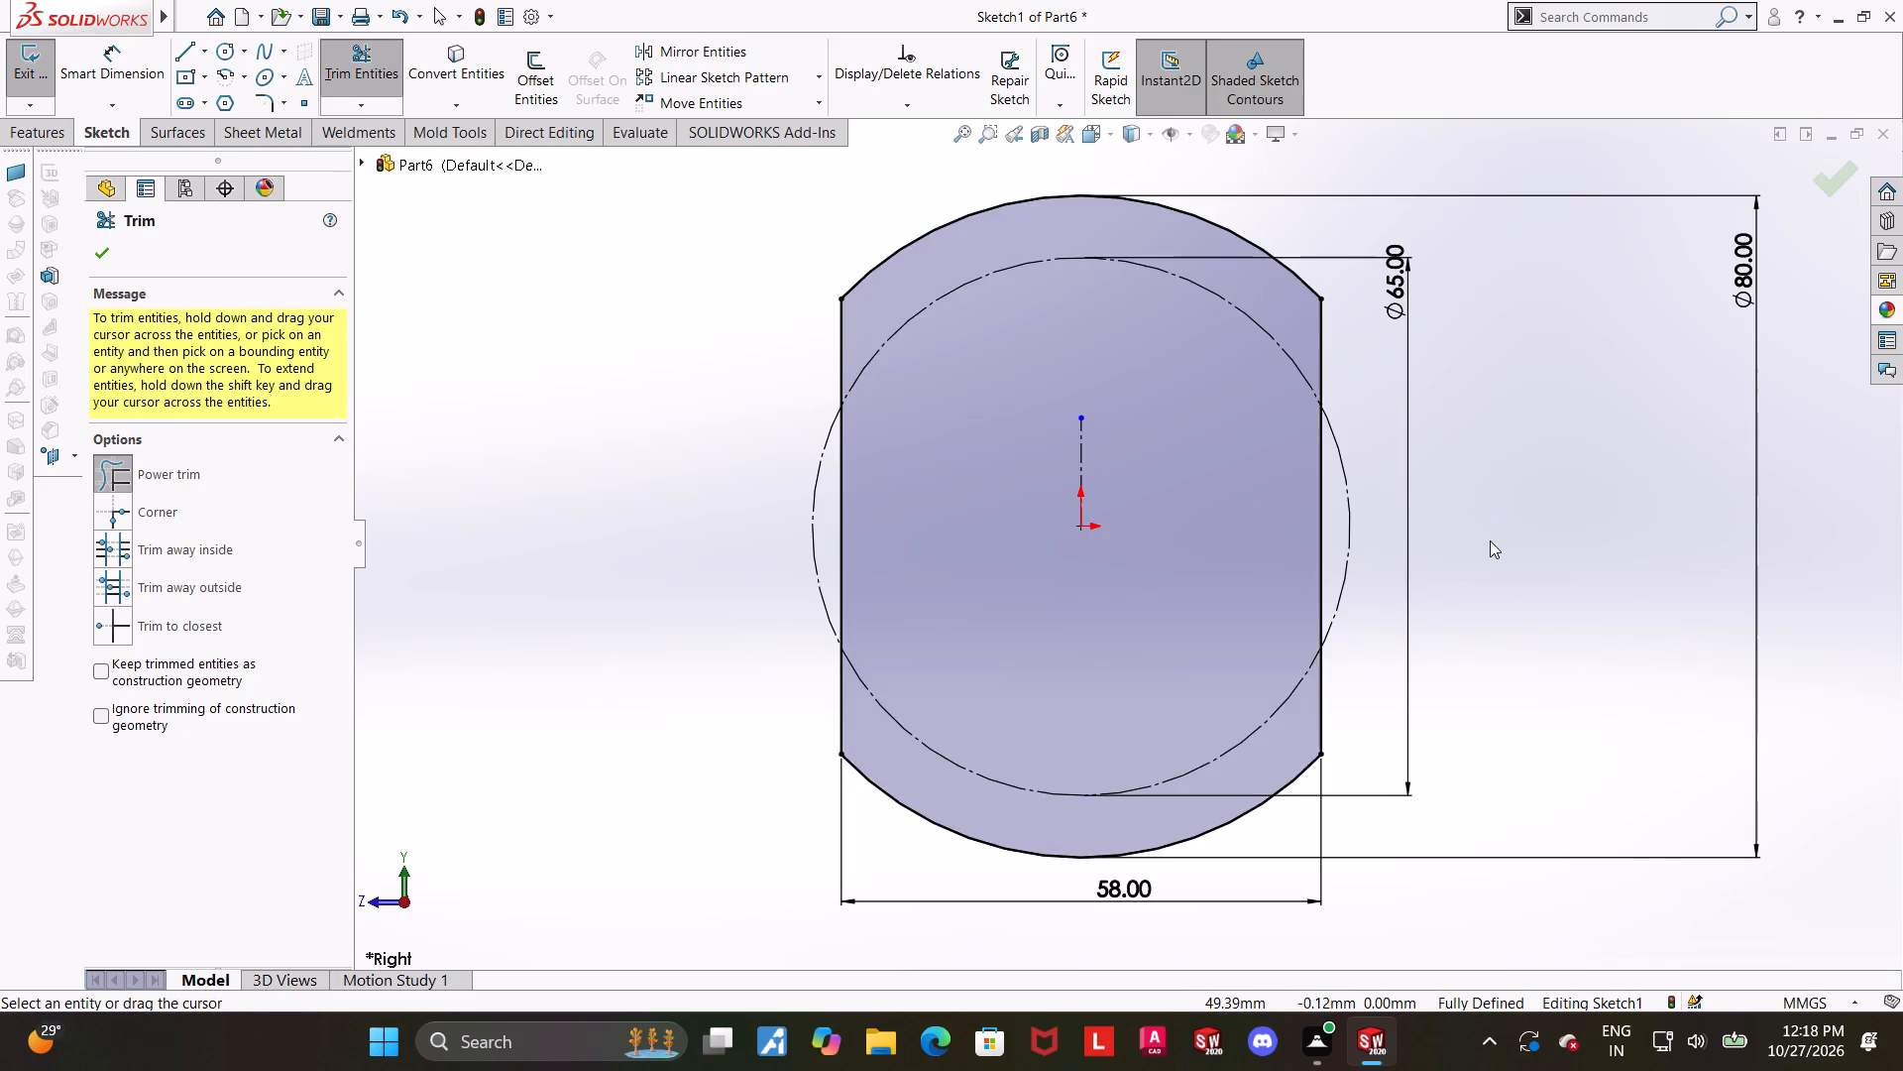
scroll(1633, 705, "up", 2)
key("Escape")
key("Escape")
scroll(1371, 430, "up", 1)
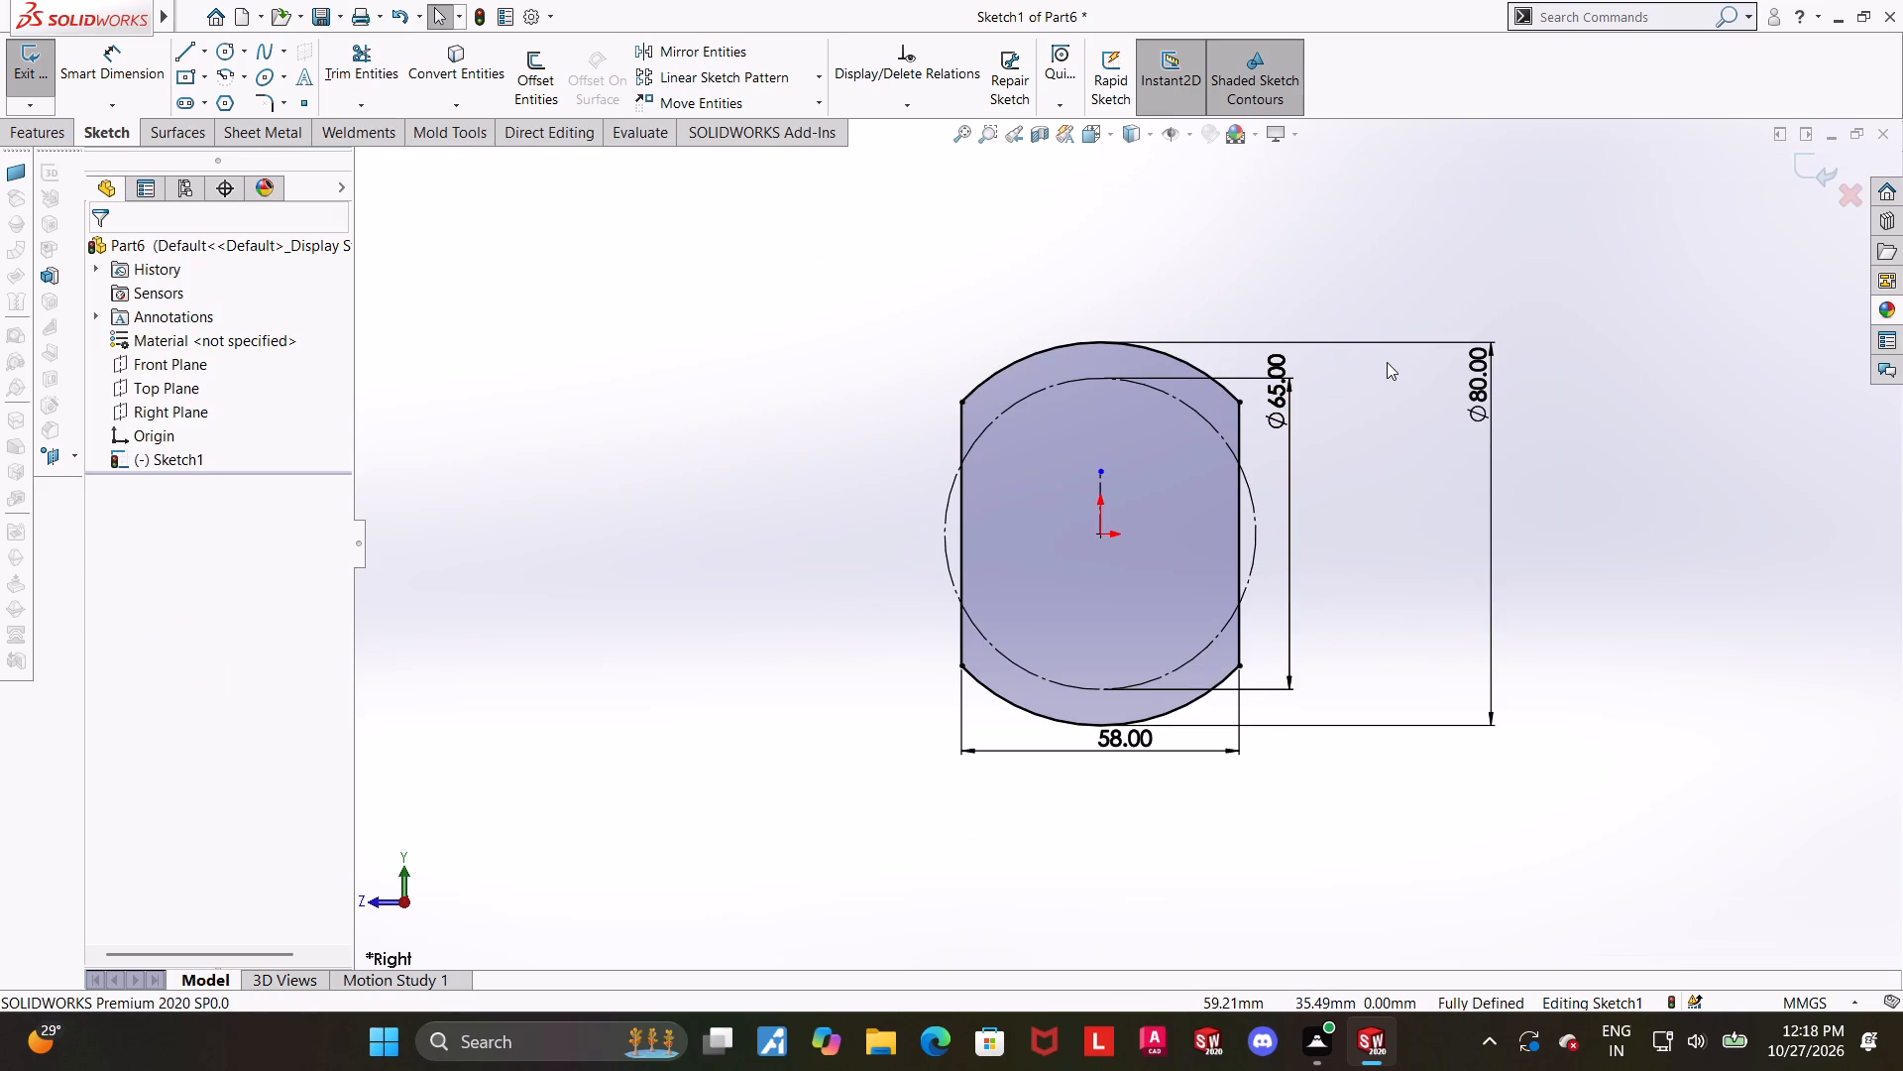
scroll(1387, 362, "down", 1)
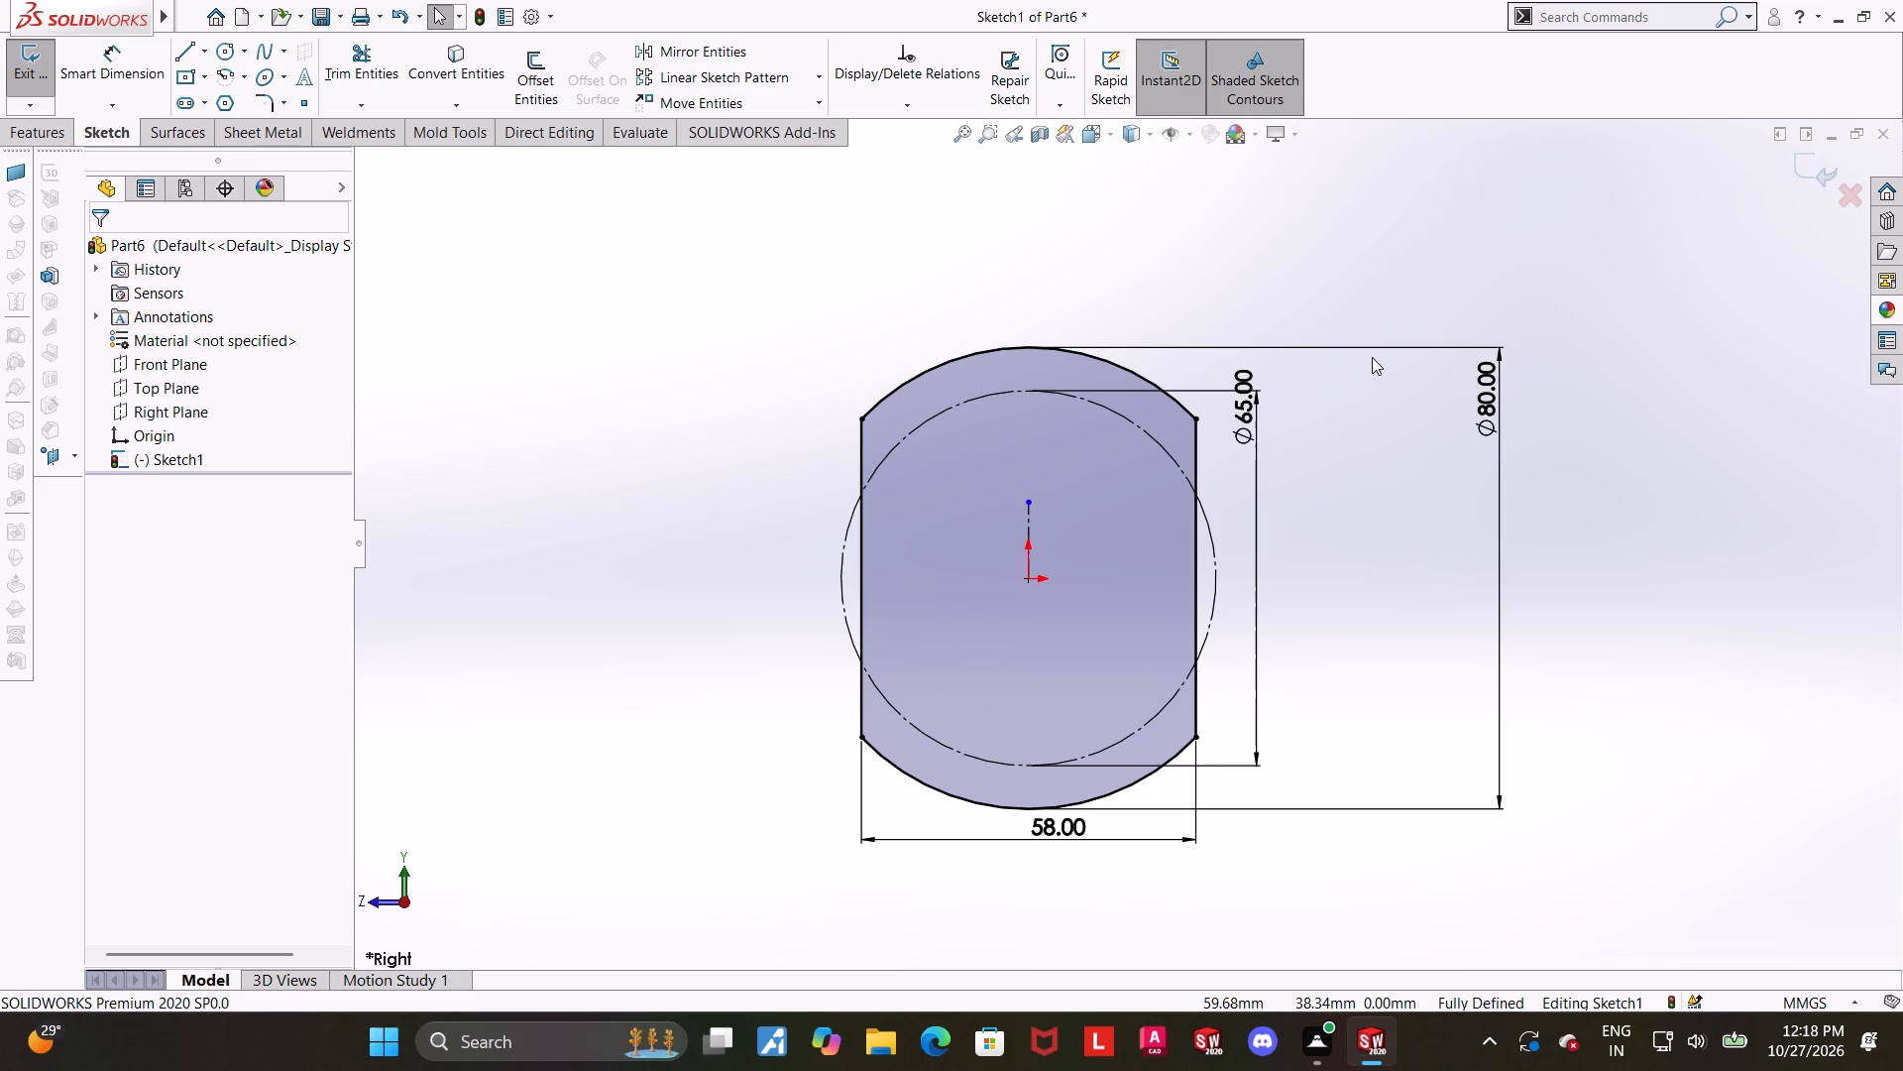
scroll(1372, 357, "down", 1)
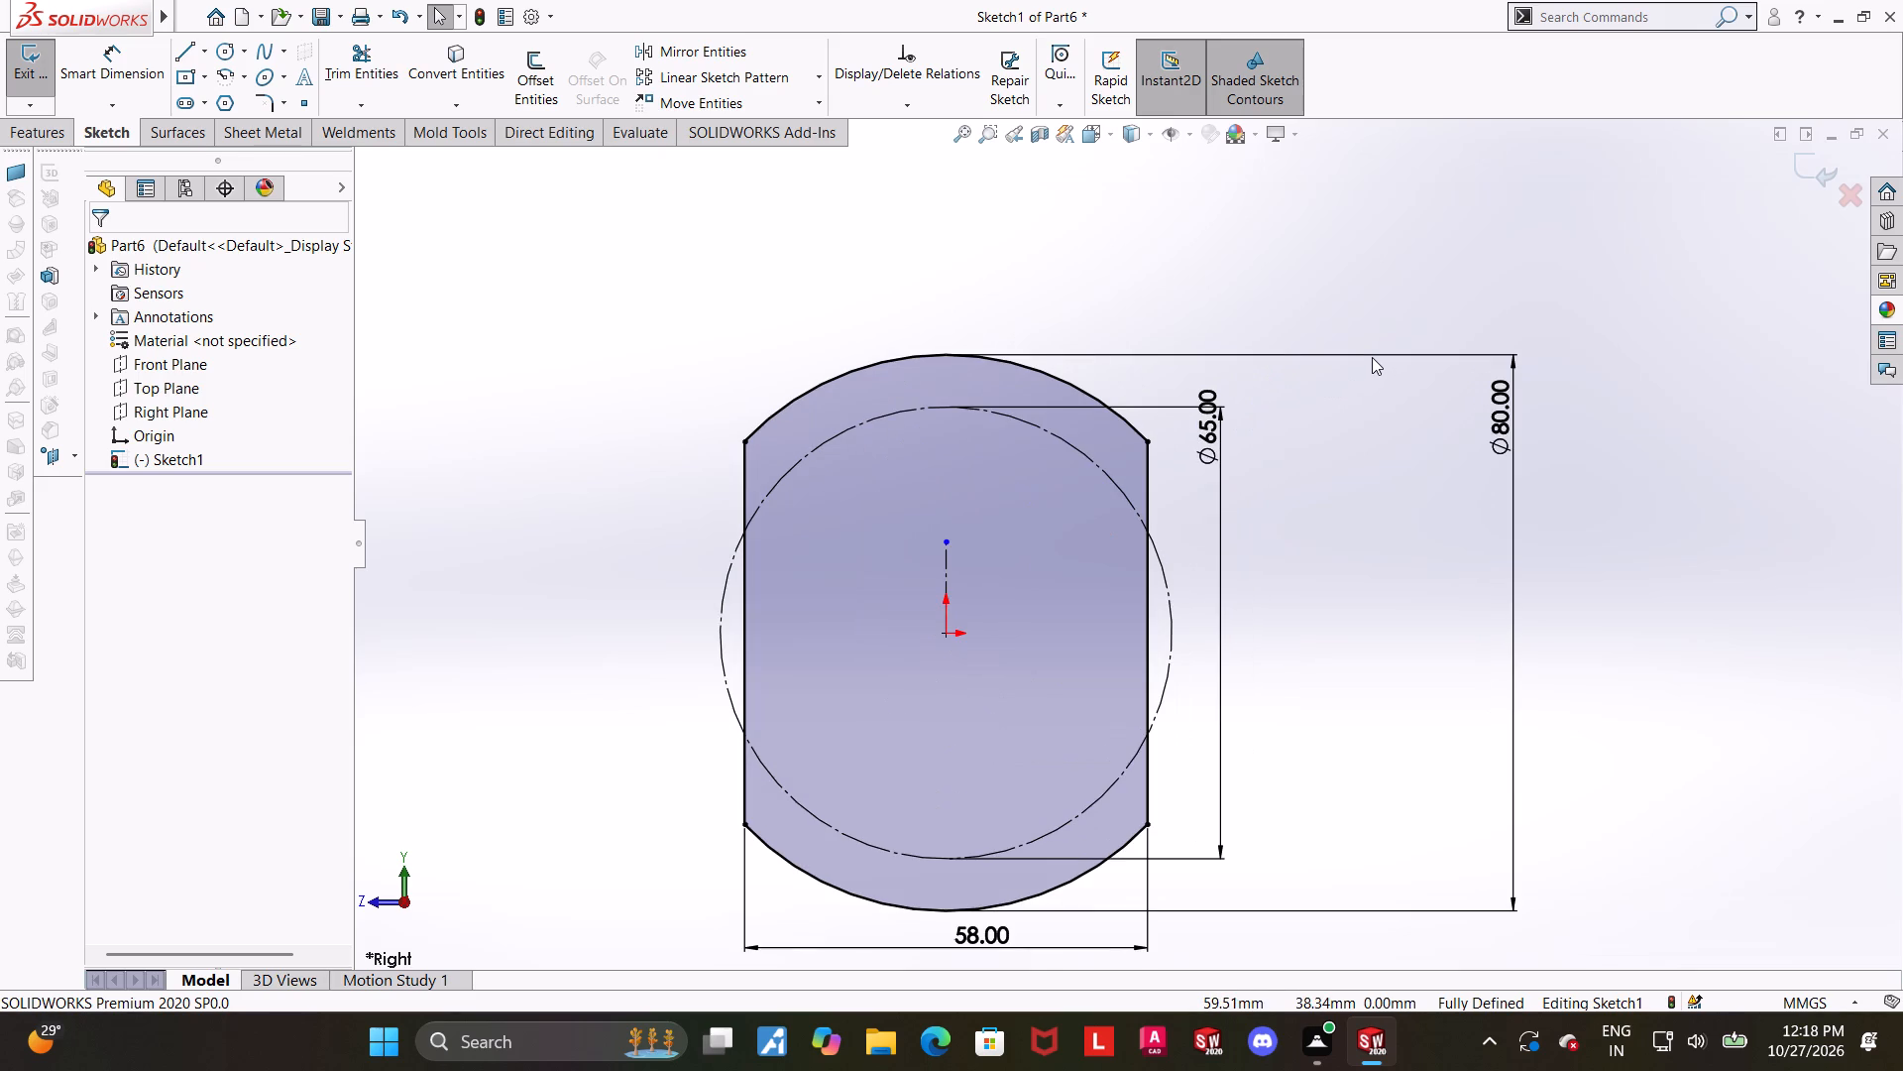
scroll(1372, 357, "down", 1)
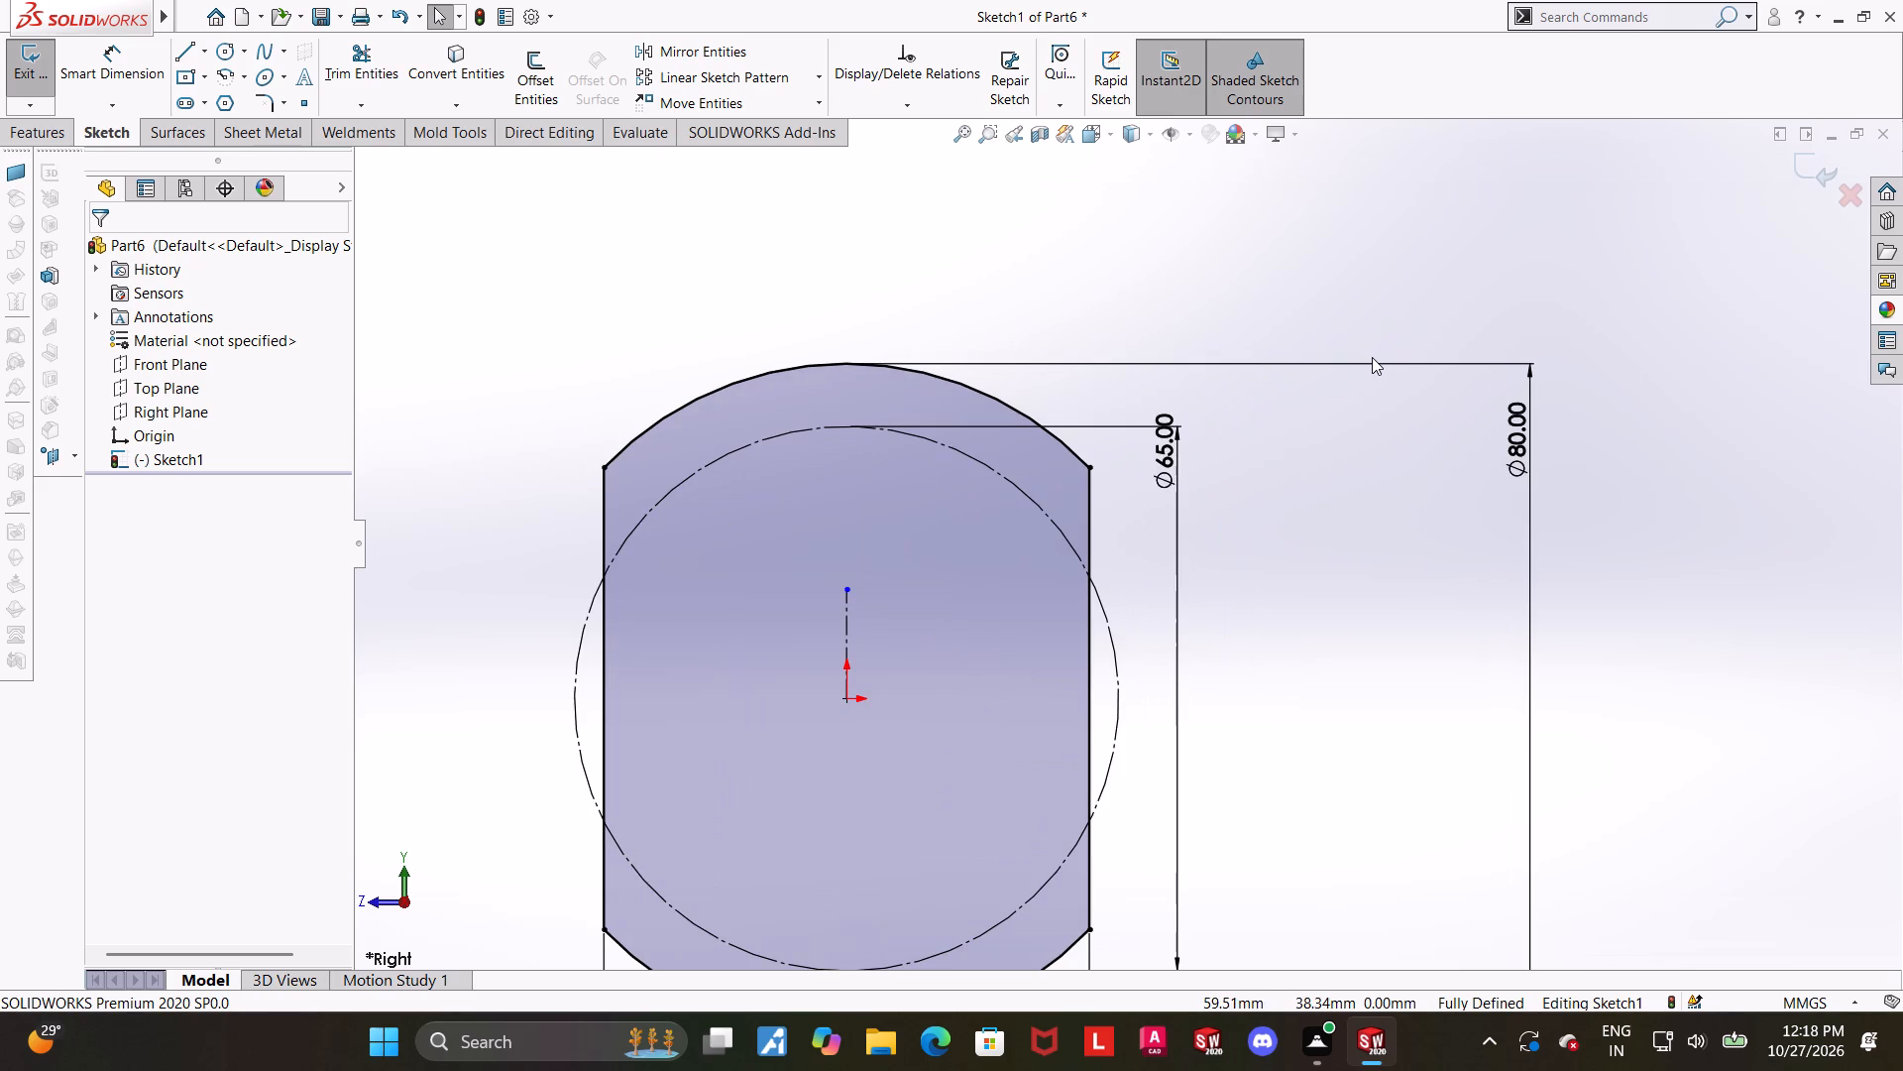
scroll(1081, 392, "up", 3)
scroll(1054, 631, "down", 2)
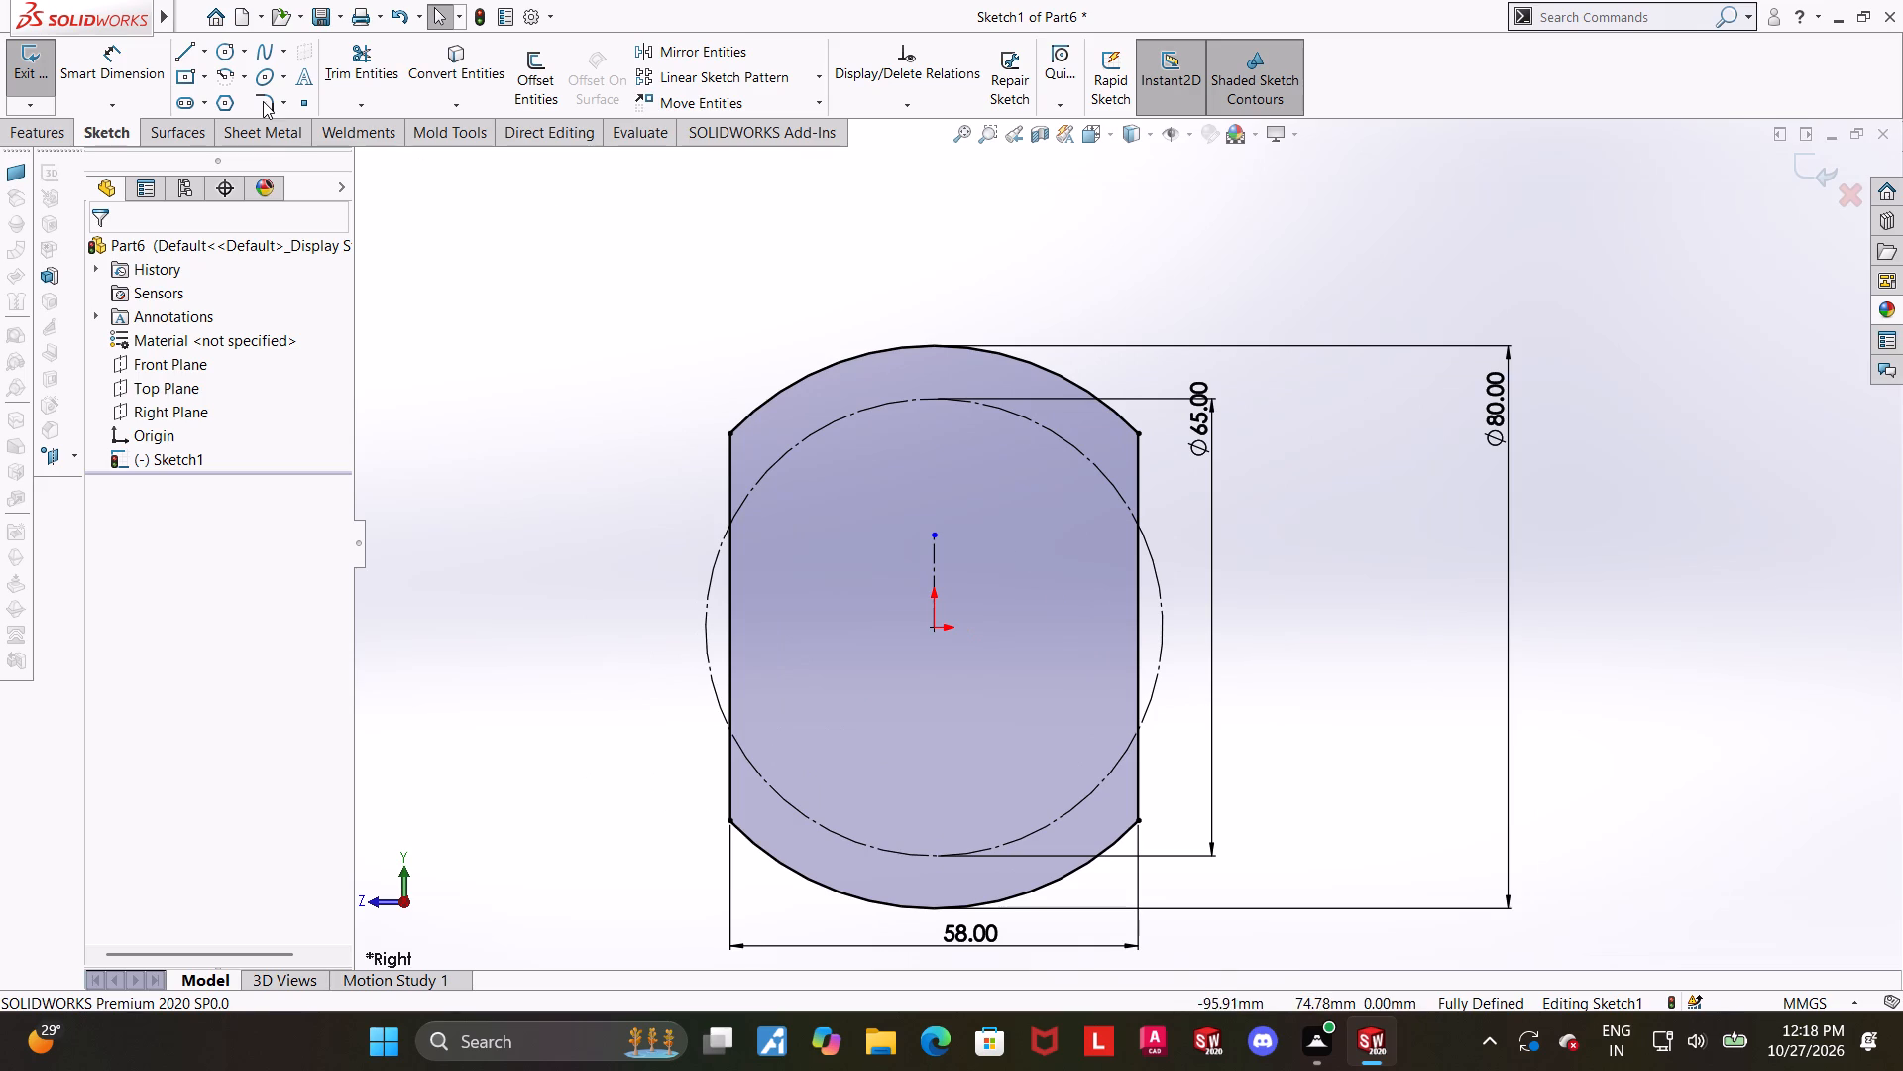
Fillet the four corners between the vertical lines and the arcs with a 6 mm radius Sketch Fillet.
left_click(263, 101)
left_click(263, 101)
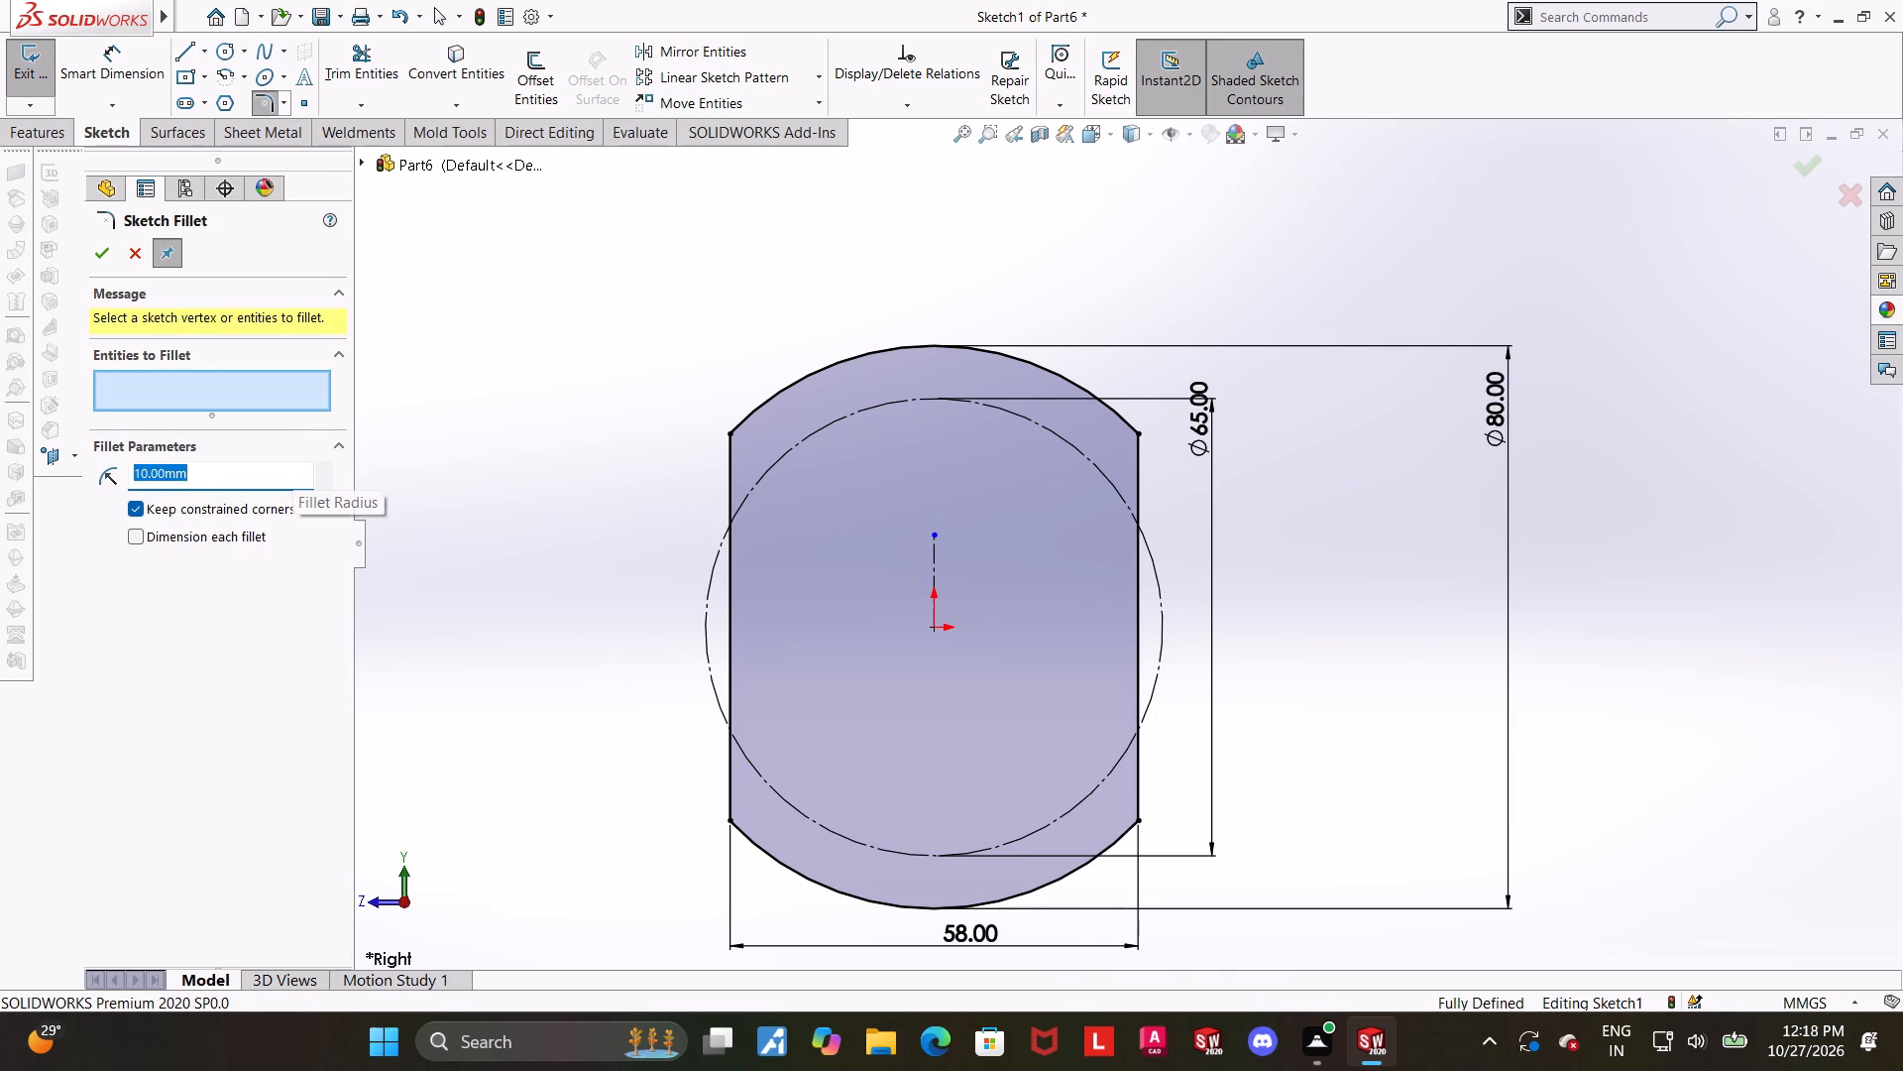
key("6")
key("Return")
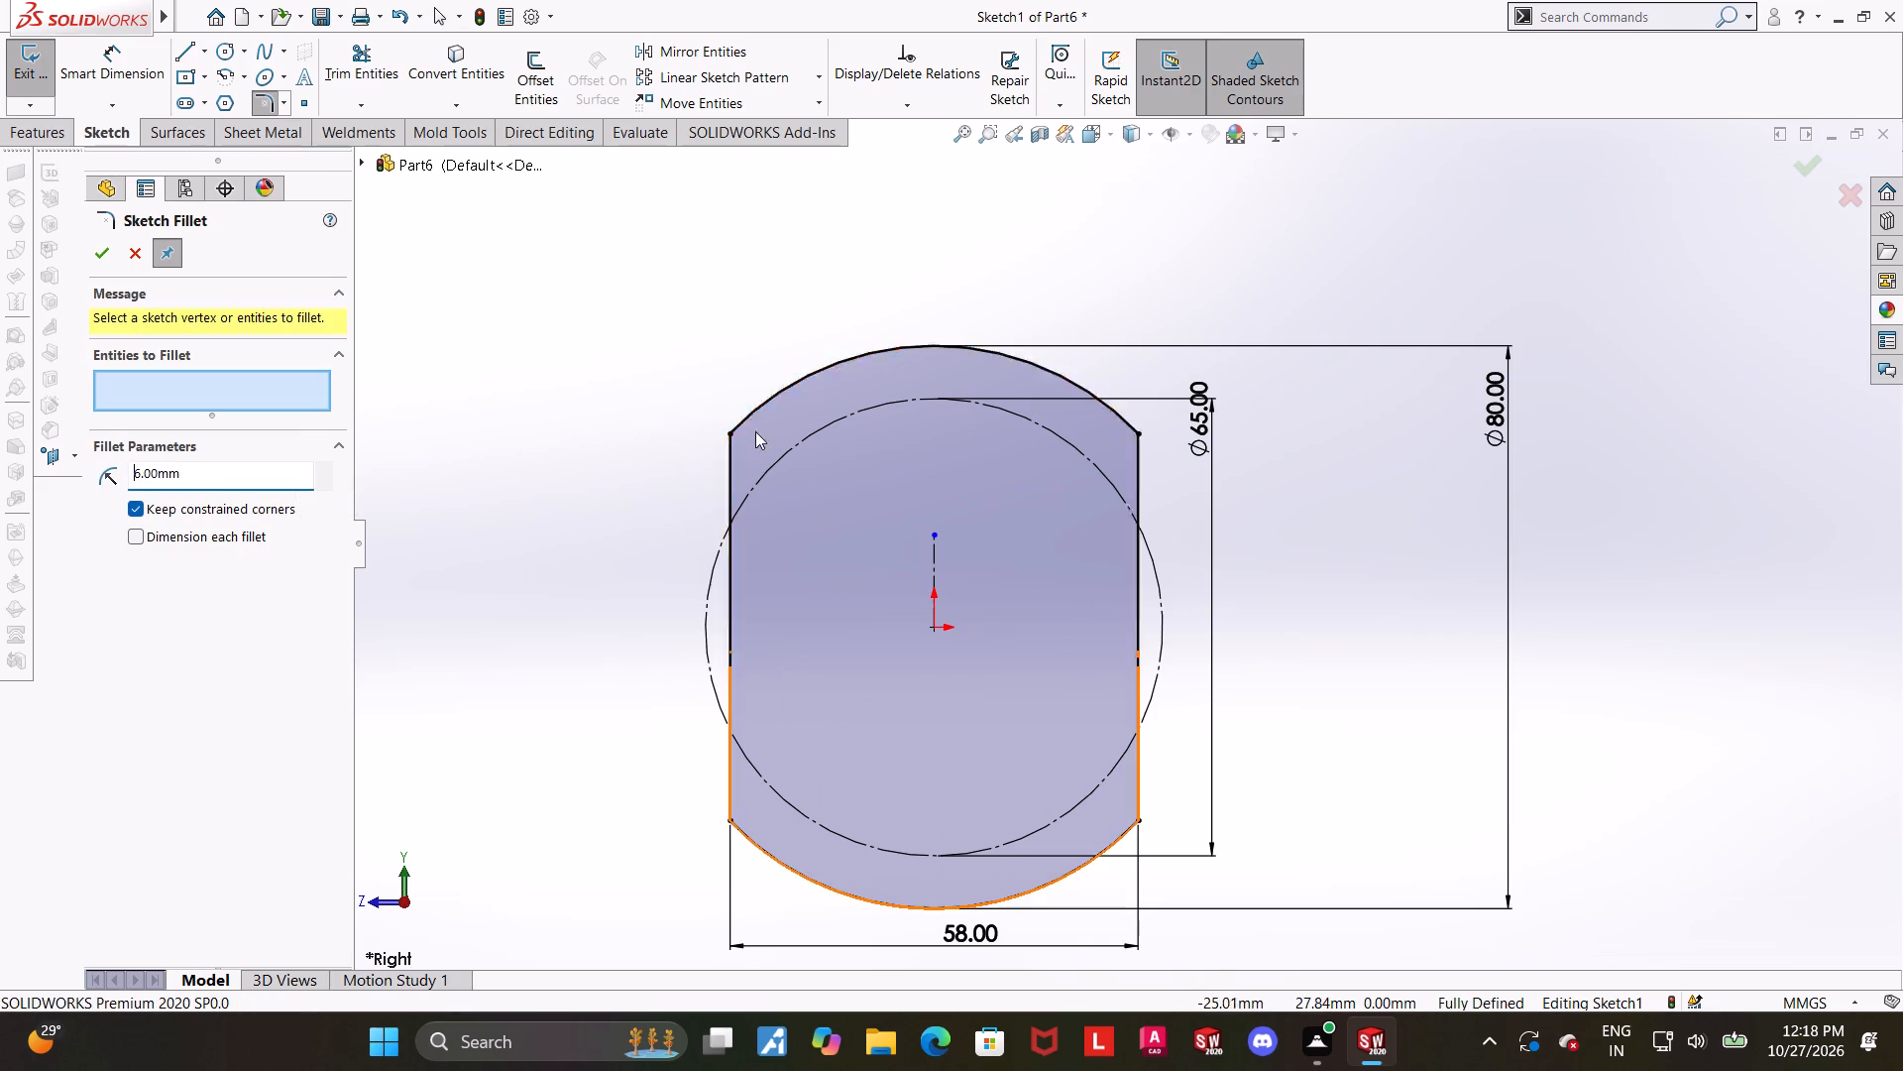
left_click(732, 431)
left_click(1138, 429)
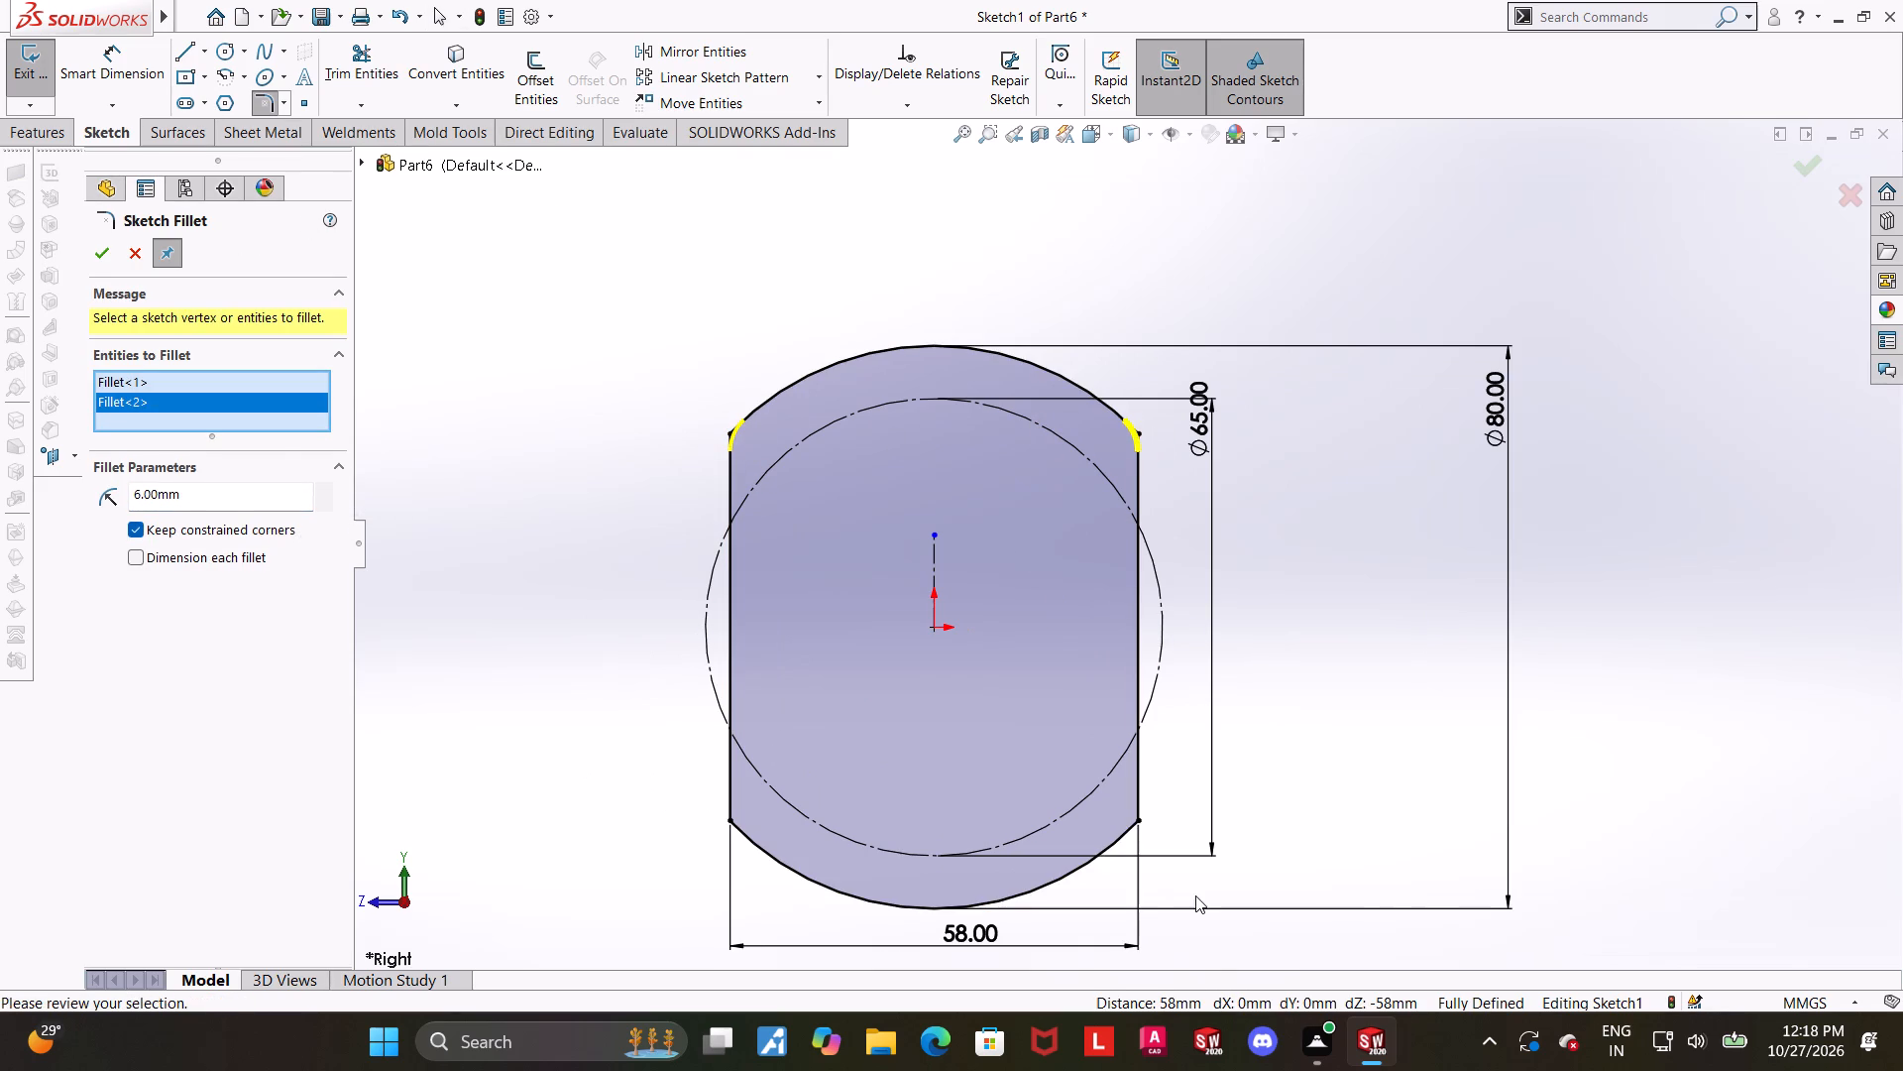
left_click(1143, 818)
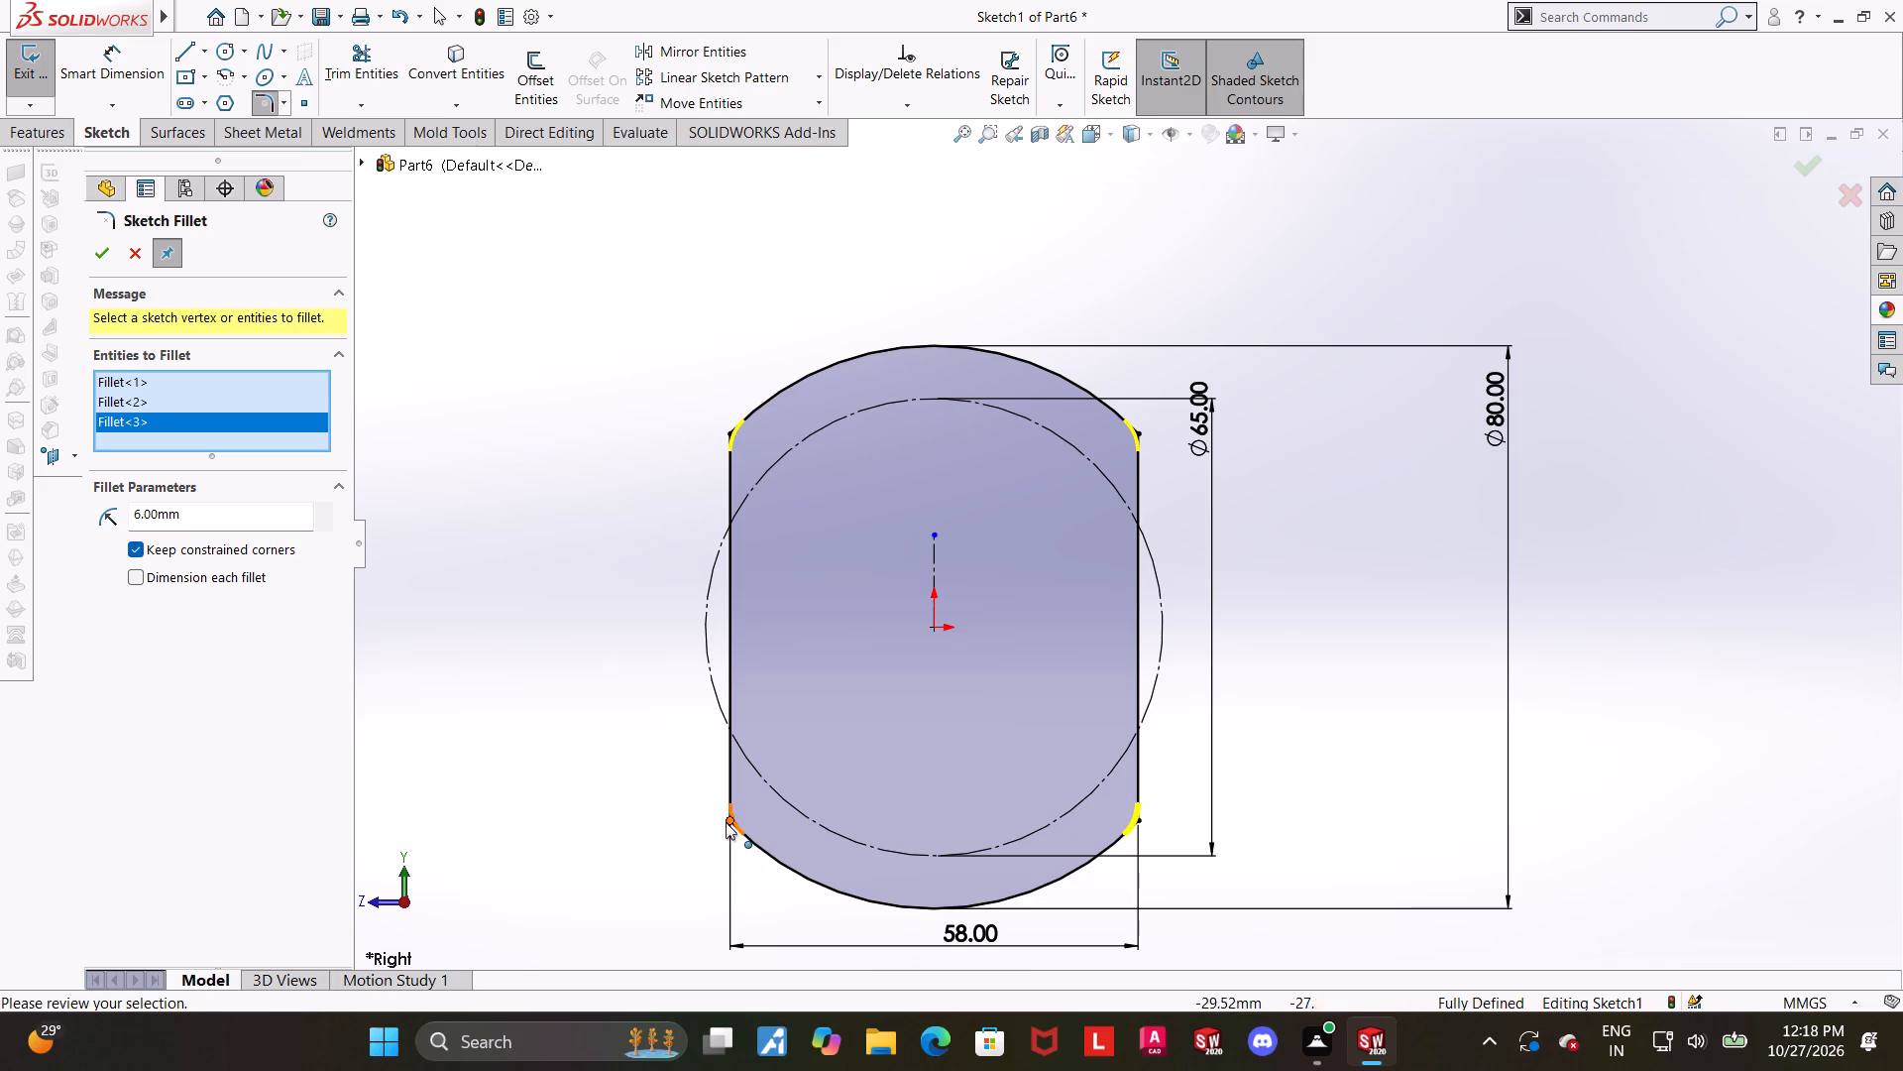
left_click(727, 819)
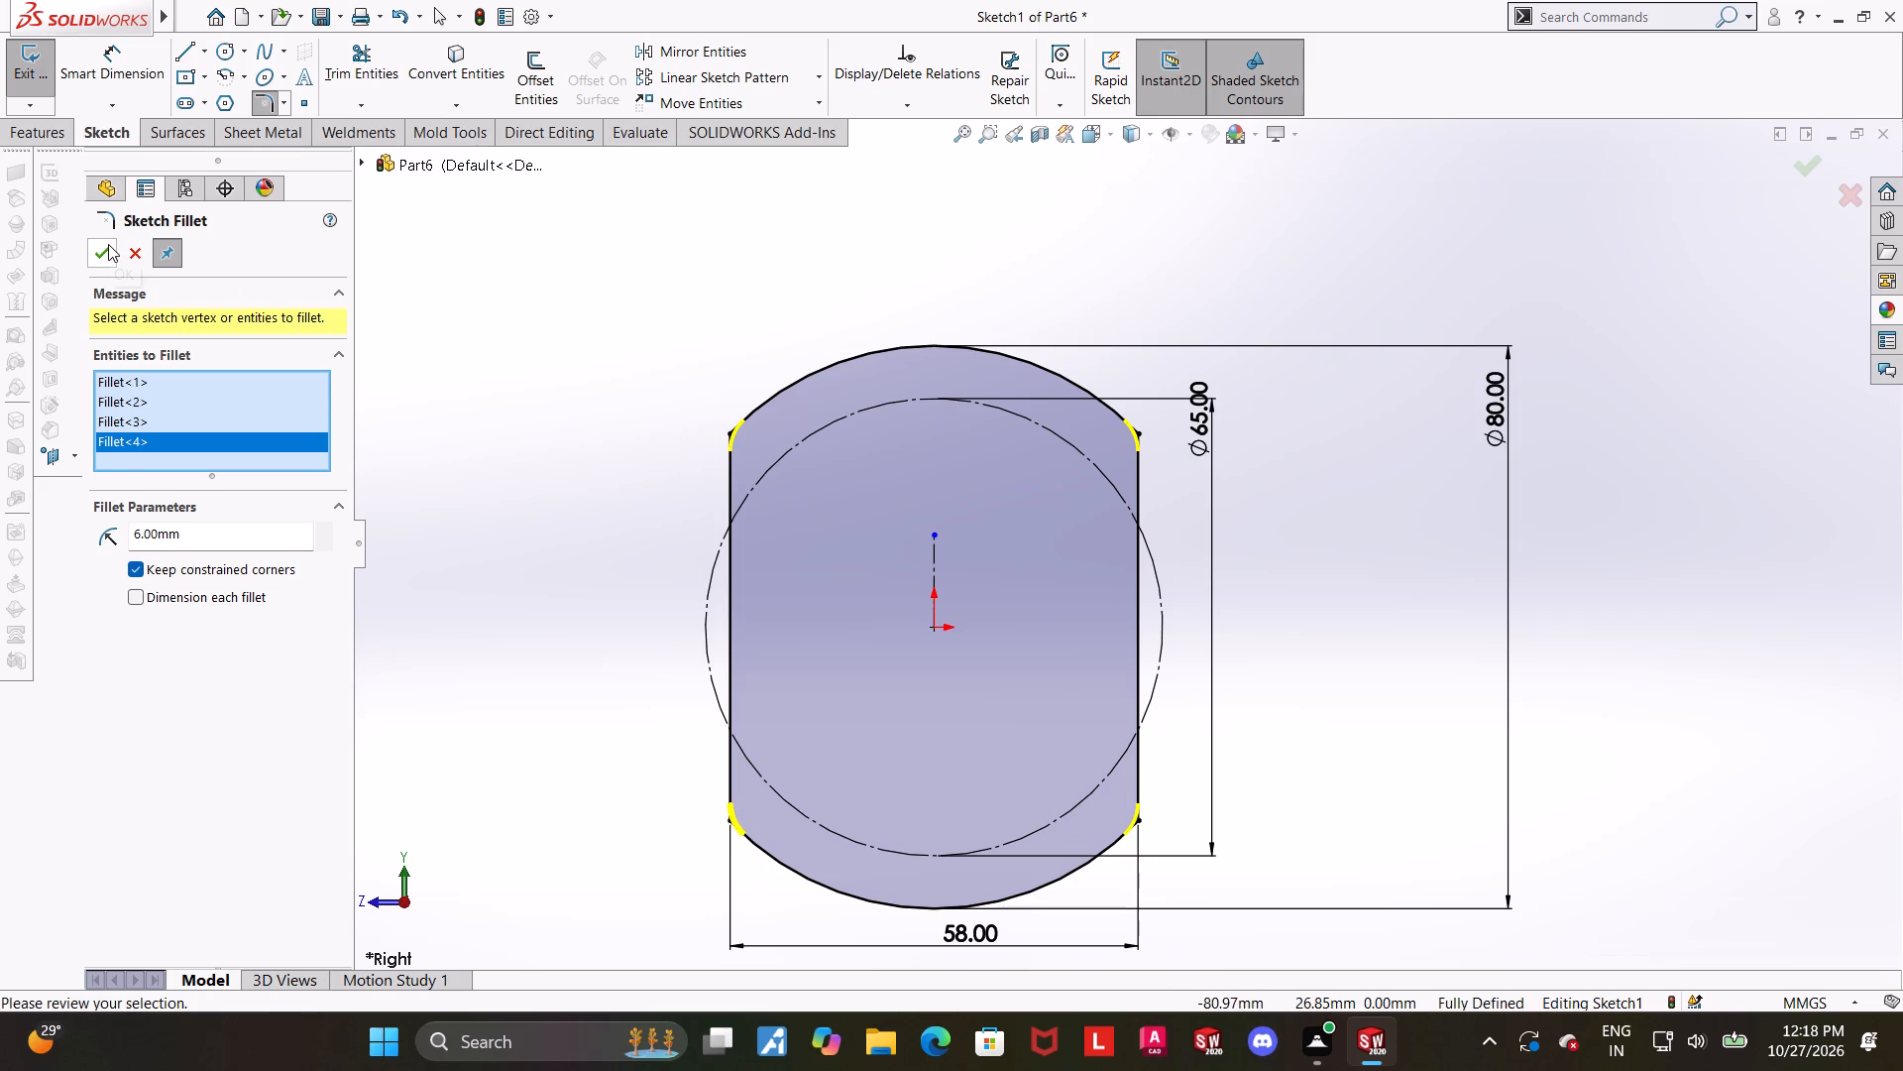
left_click(108, 244)
left_click(502, 530)
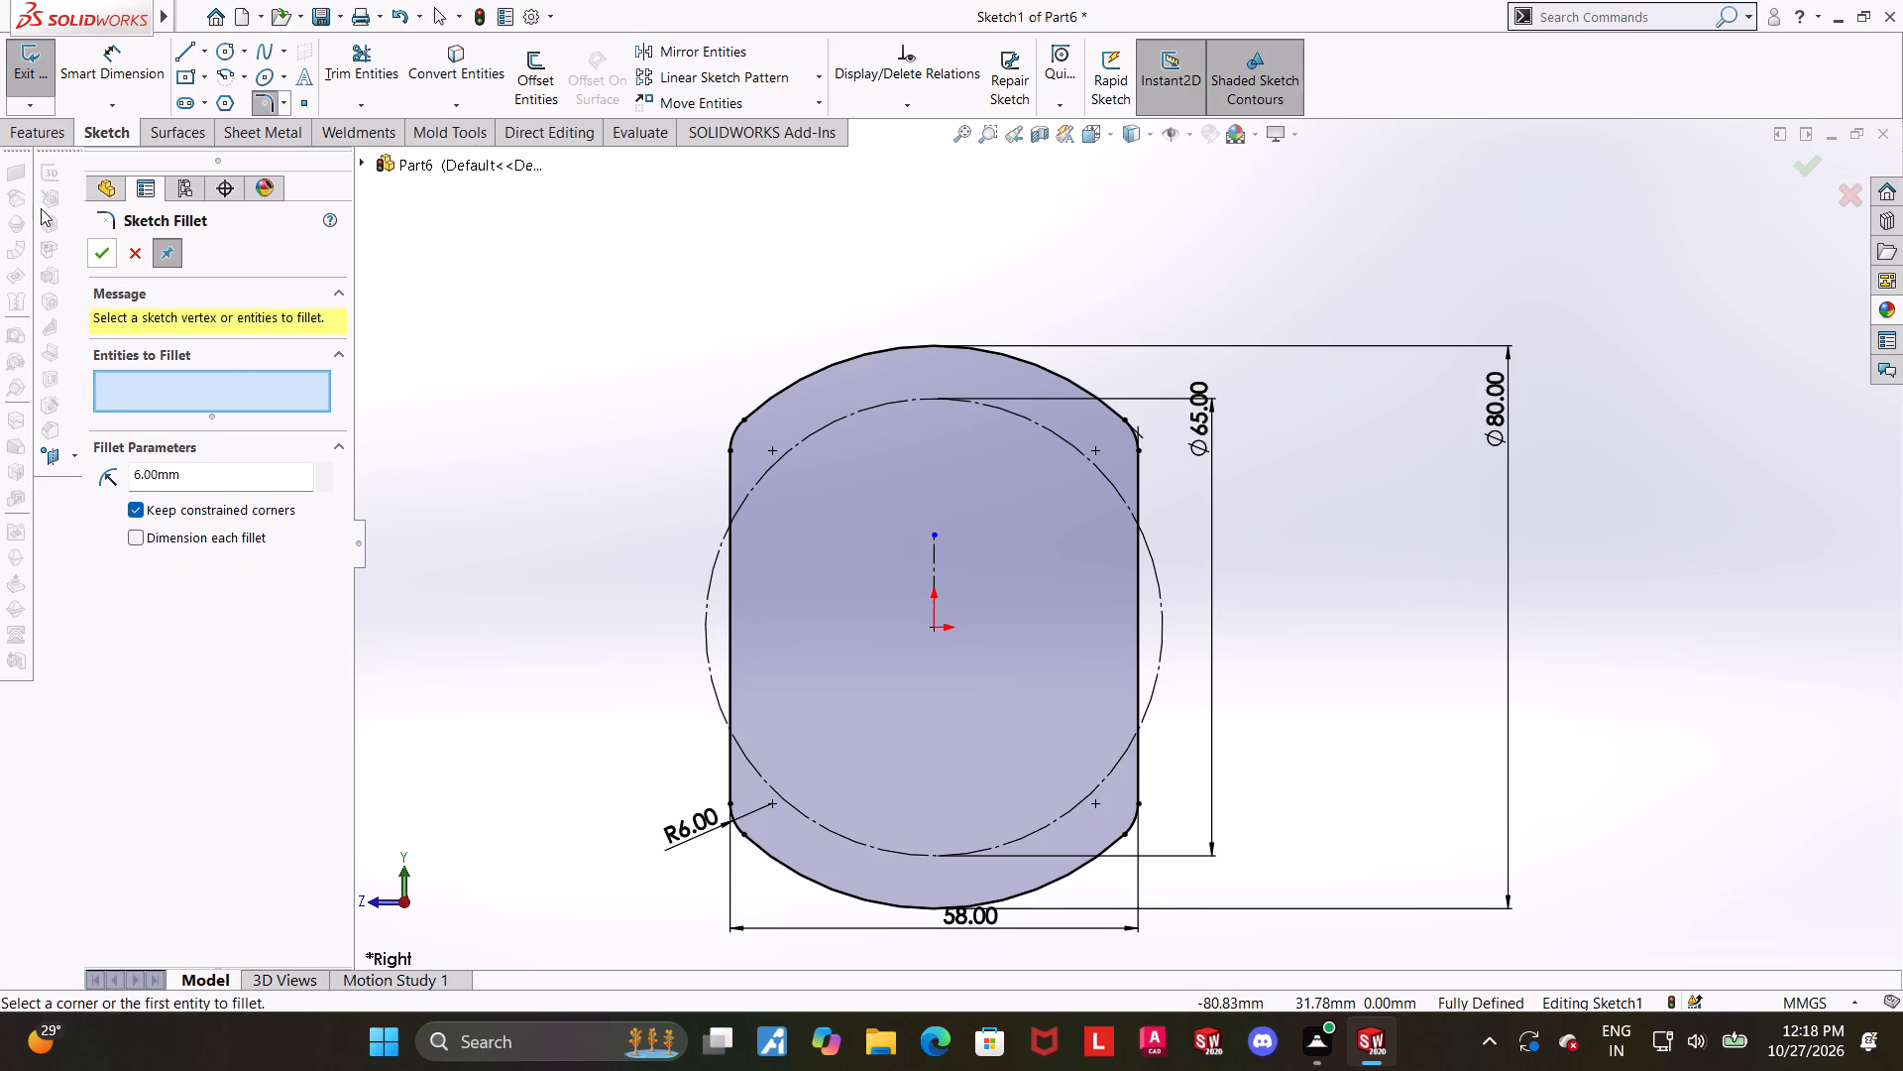
left_click(97, 248)
left_click(585, 523)
Move the 58 mm dimension lower so it sits clear of the bottom arc.
scroll(753, 613, "up", 2)
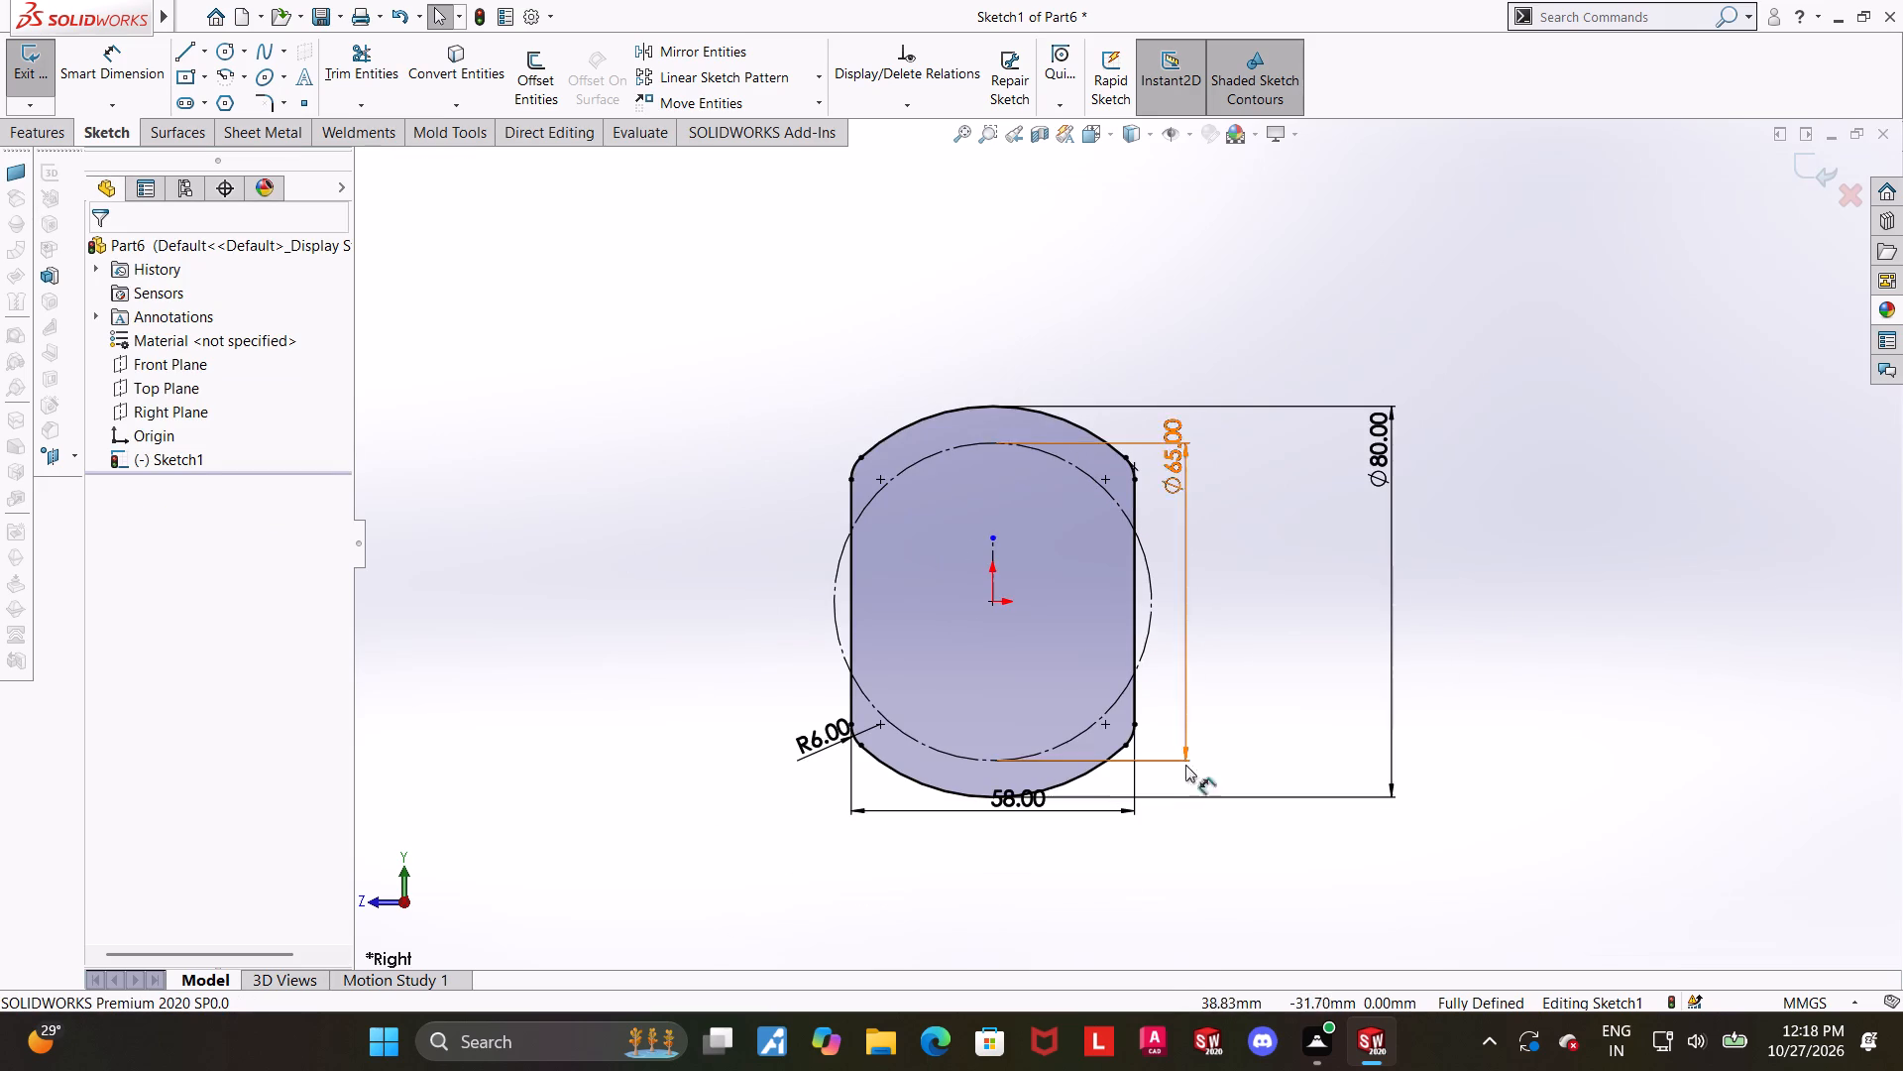
scroll(1186, 770, "down", 2)
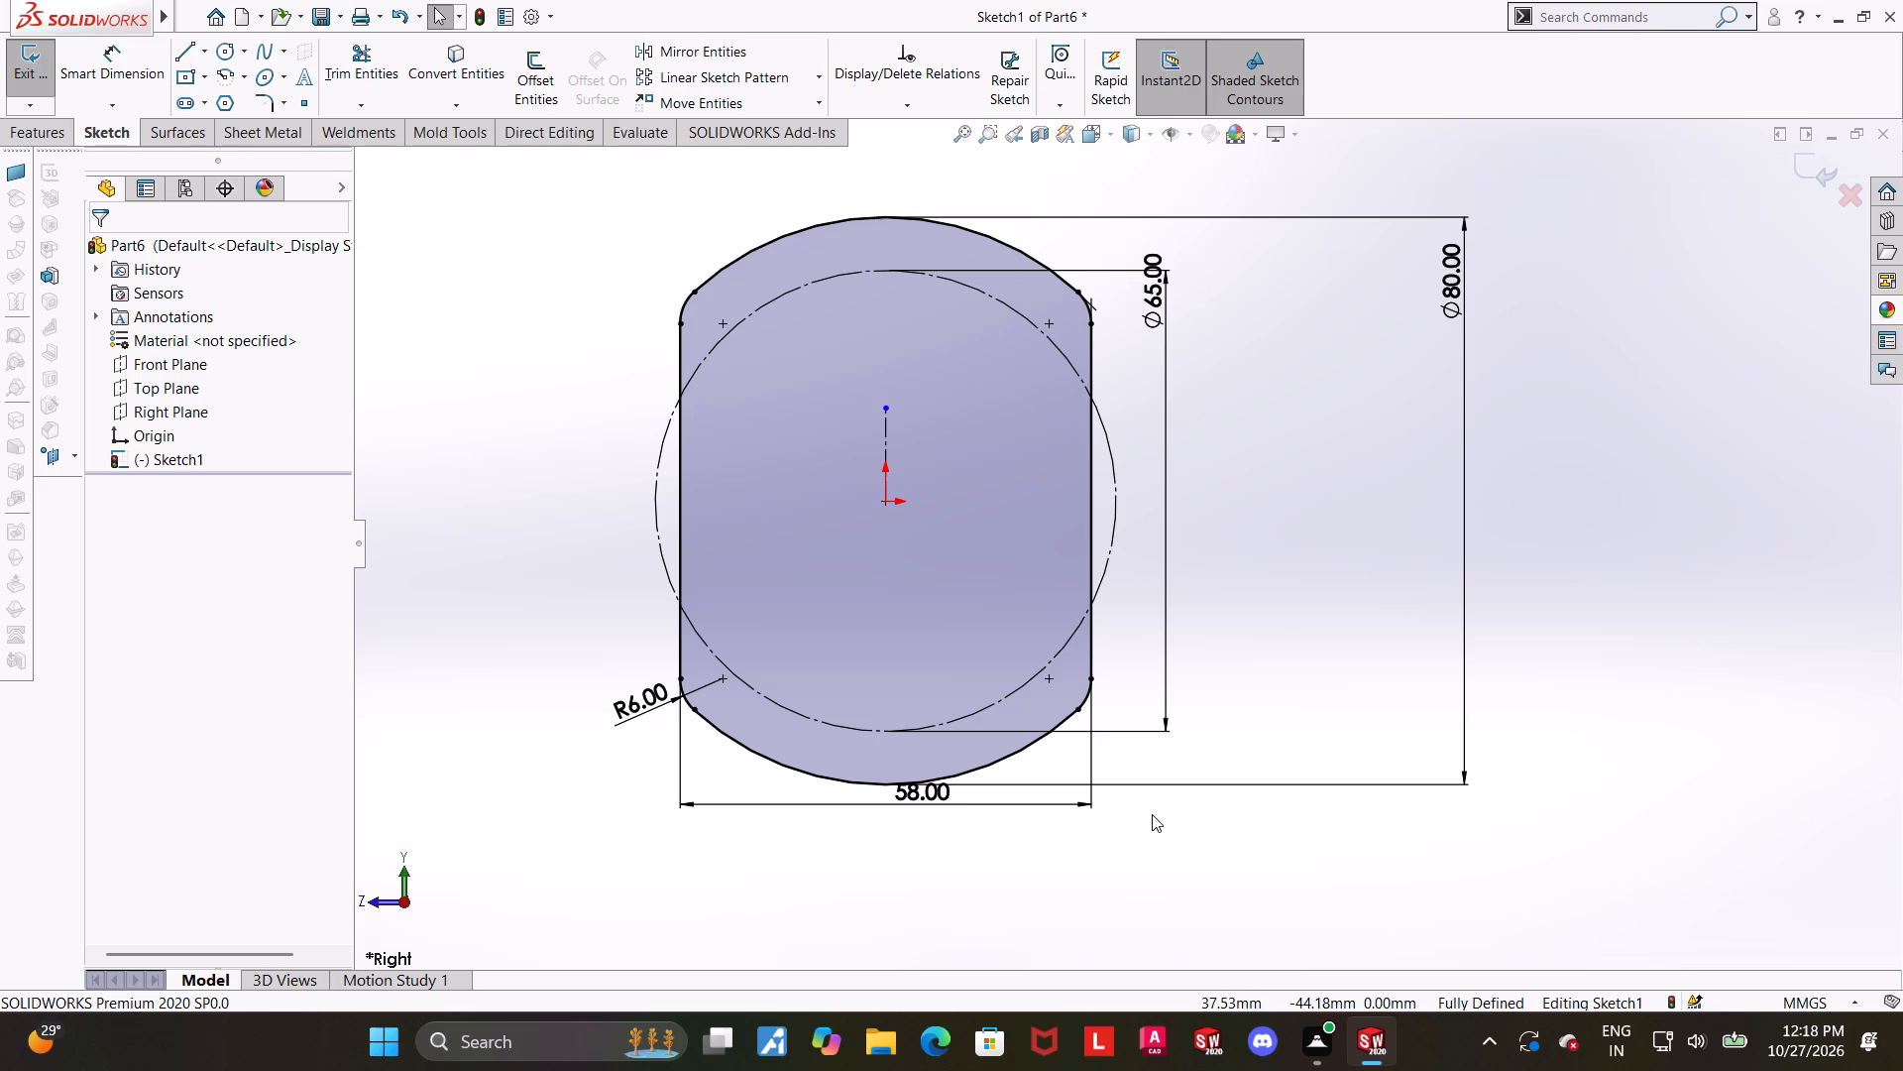
left_click_drag(932, 793, 930, 836)
key("Escape")
Sketch an angled centerline about 65 mm long from the origin, up and to the right past the top arc.
scroll(975, 805, "up", 2)
scroll(977, 590, "up", 1)
scroll(1137, 334, "down", 2)
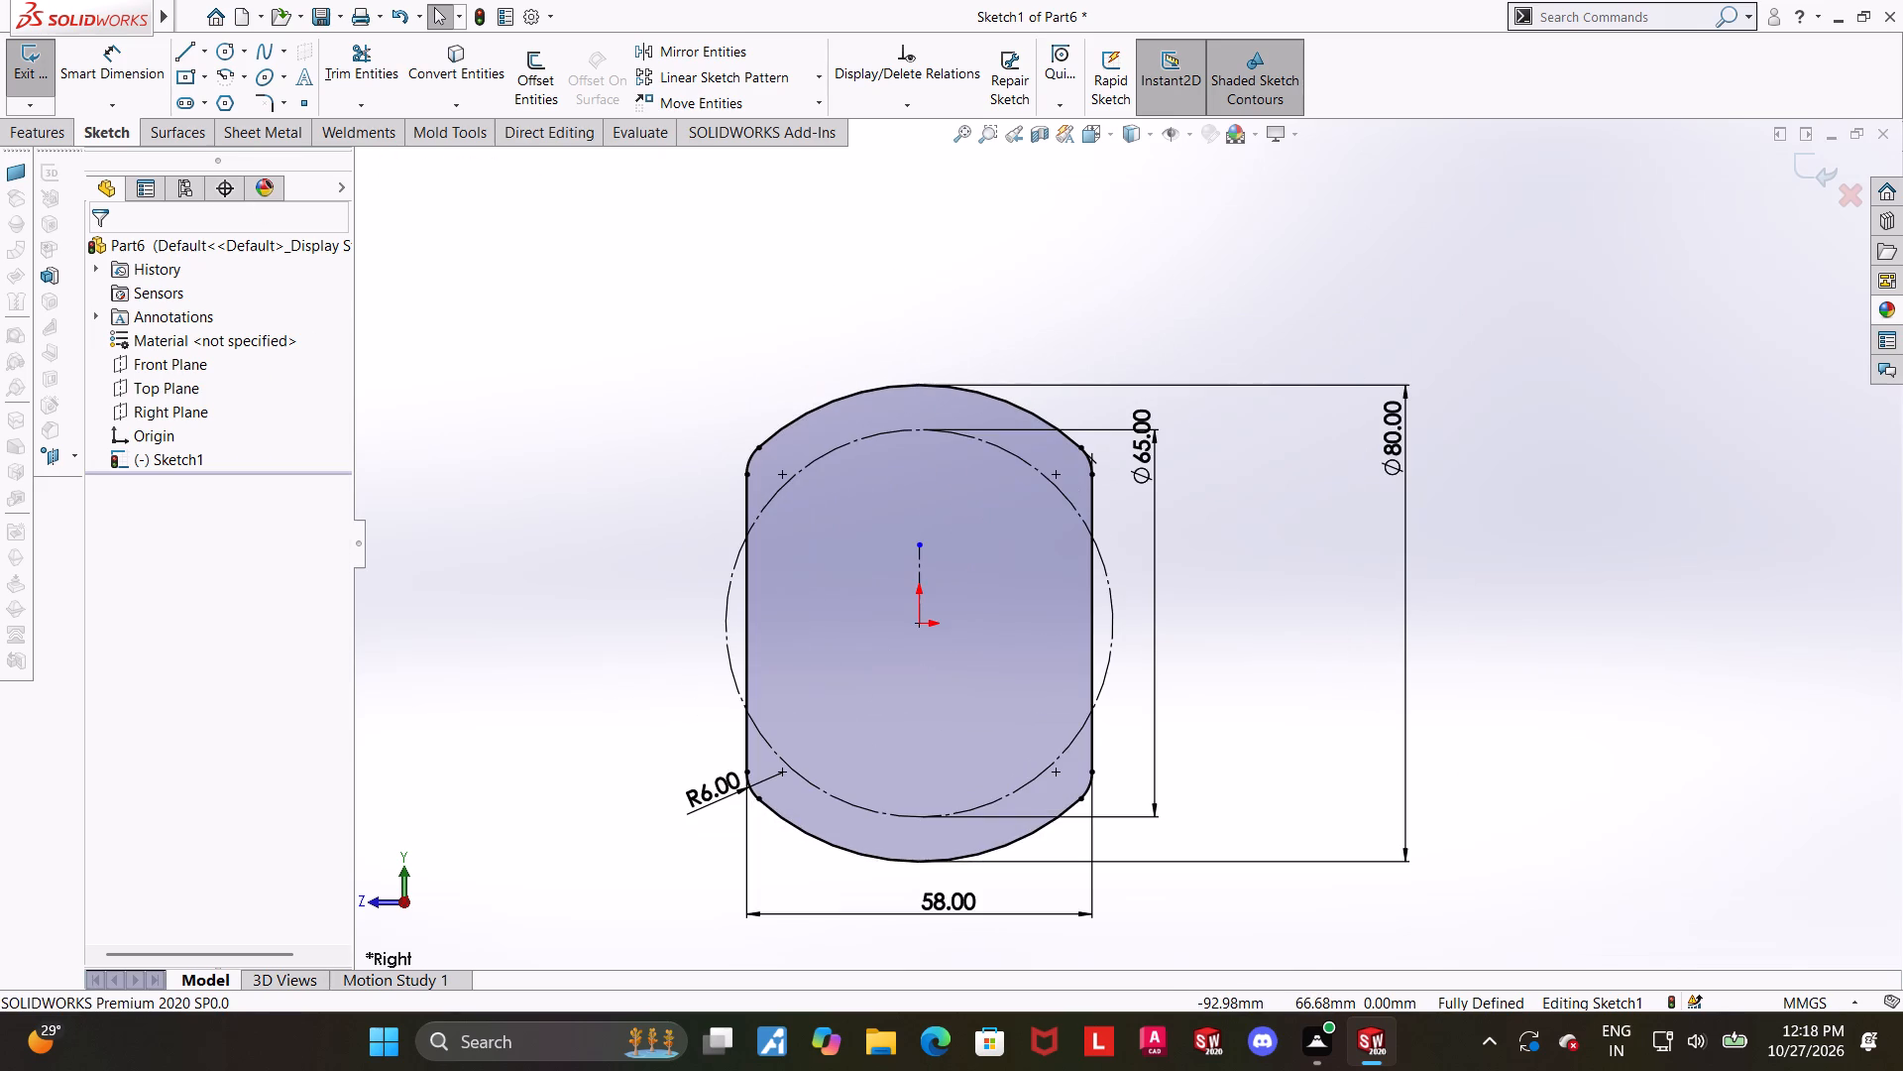
left_click(207, 49)
left_click(201, 98)
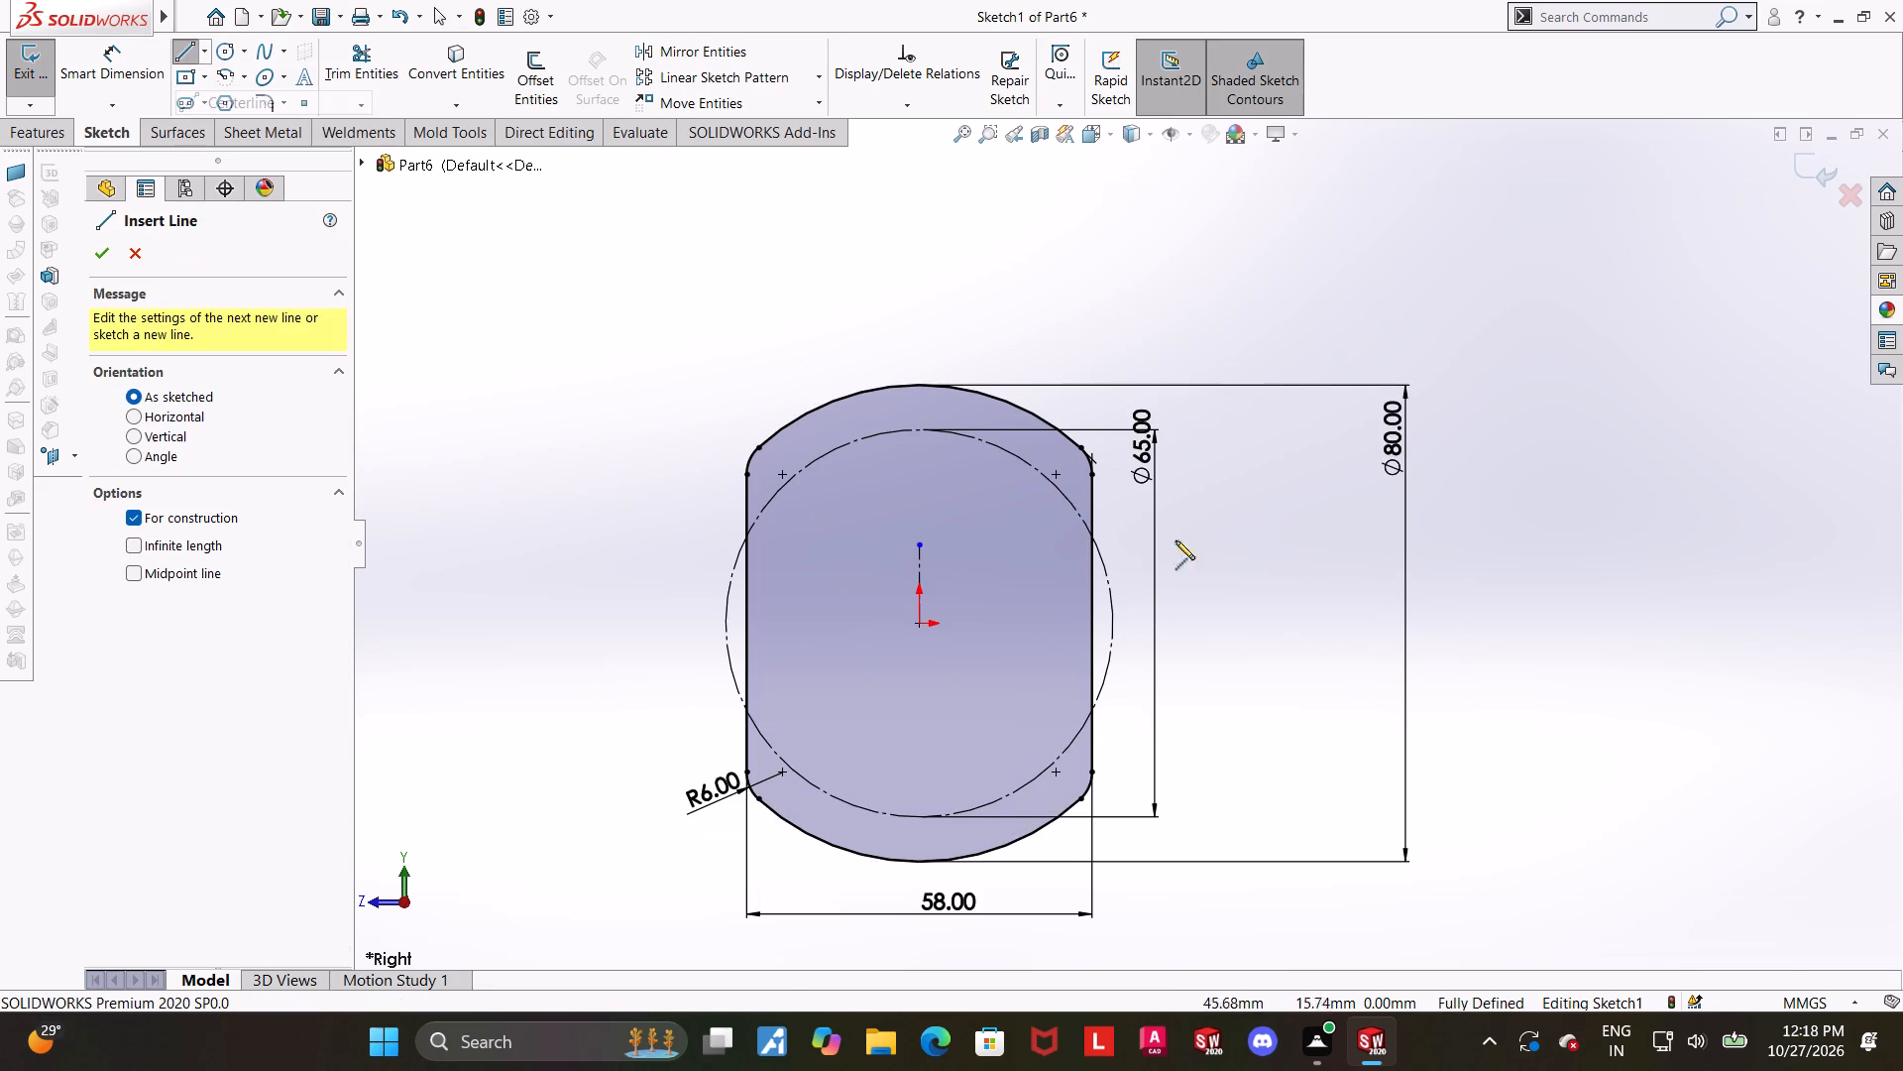
left_click(917, 622)
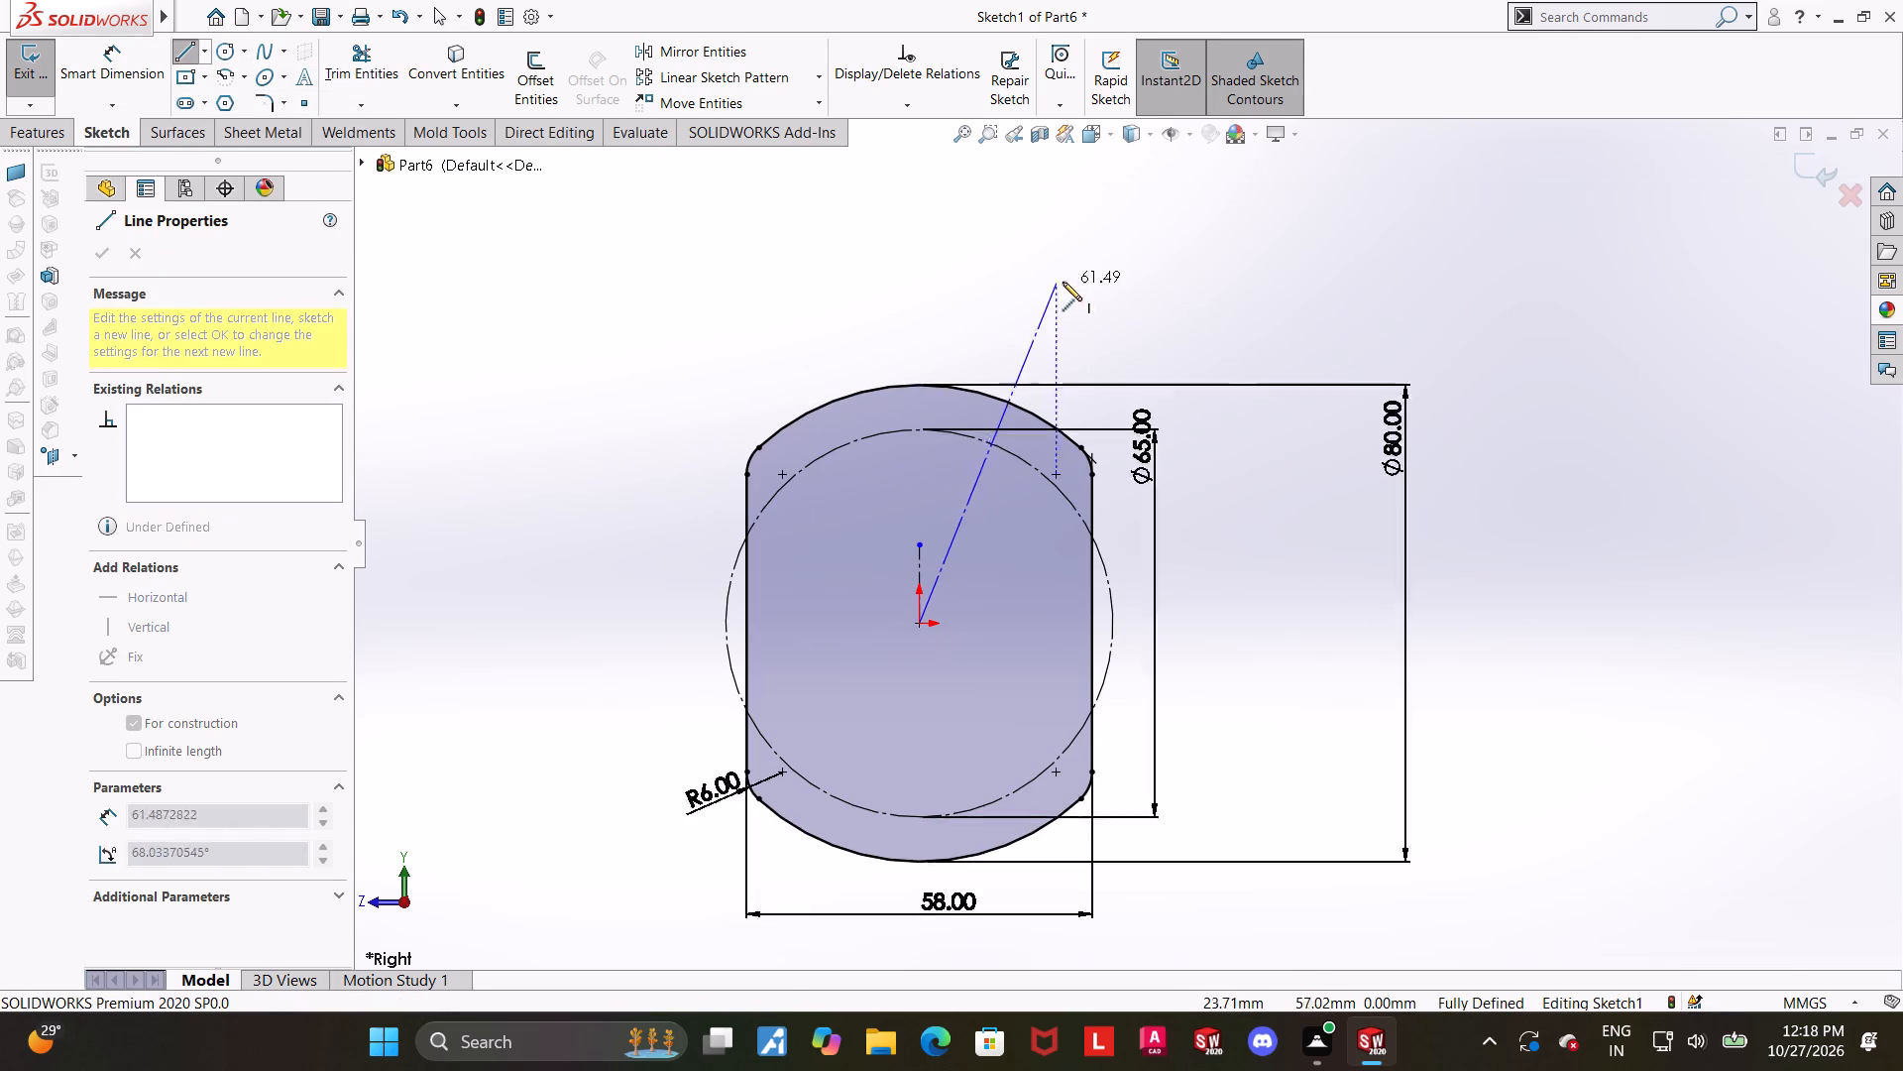
left_click(1052, 264)
key("Escape")
key("Escape")
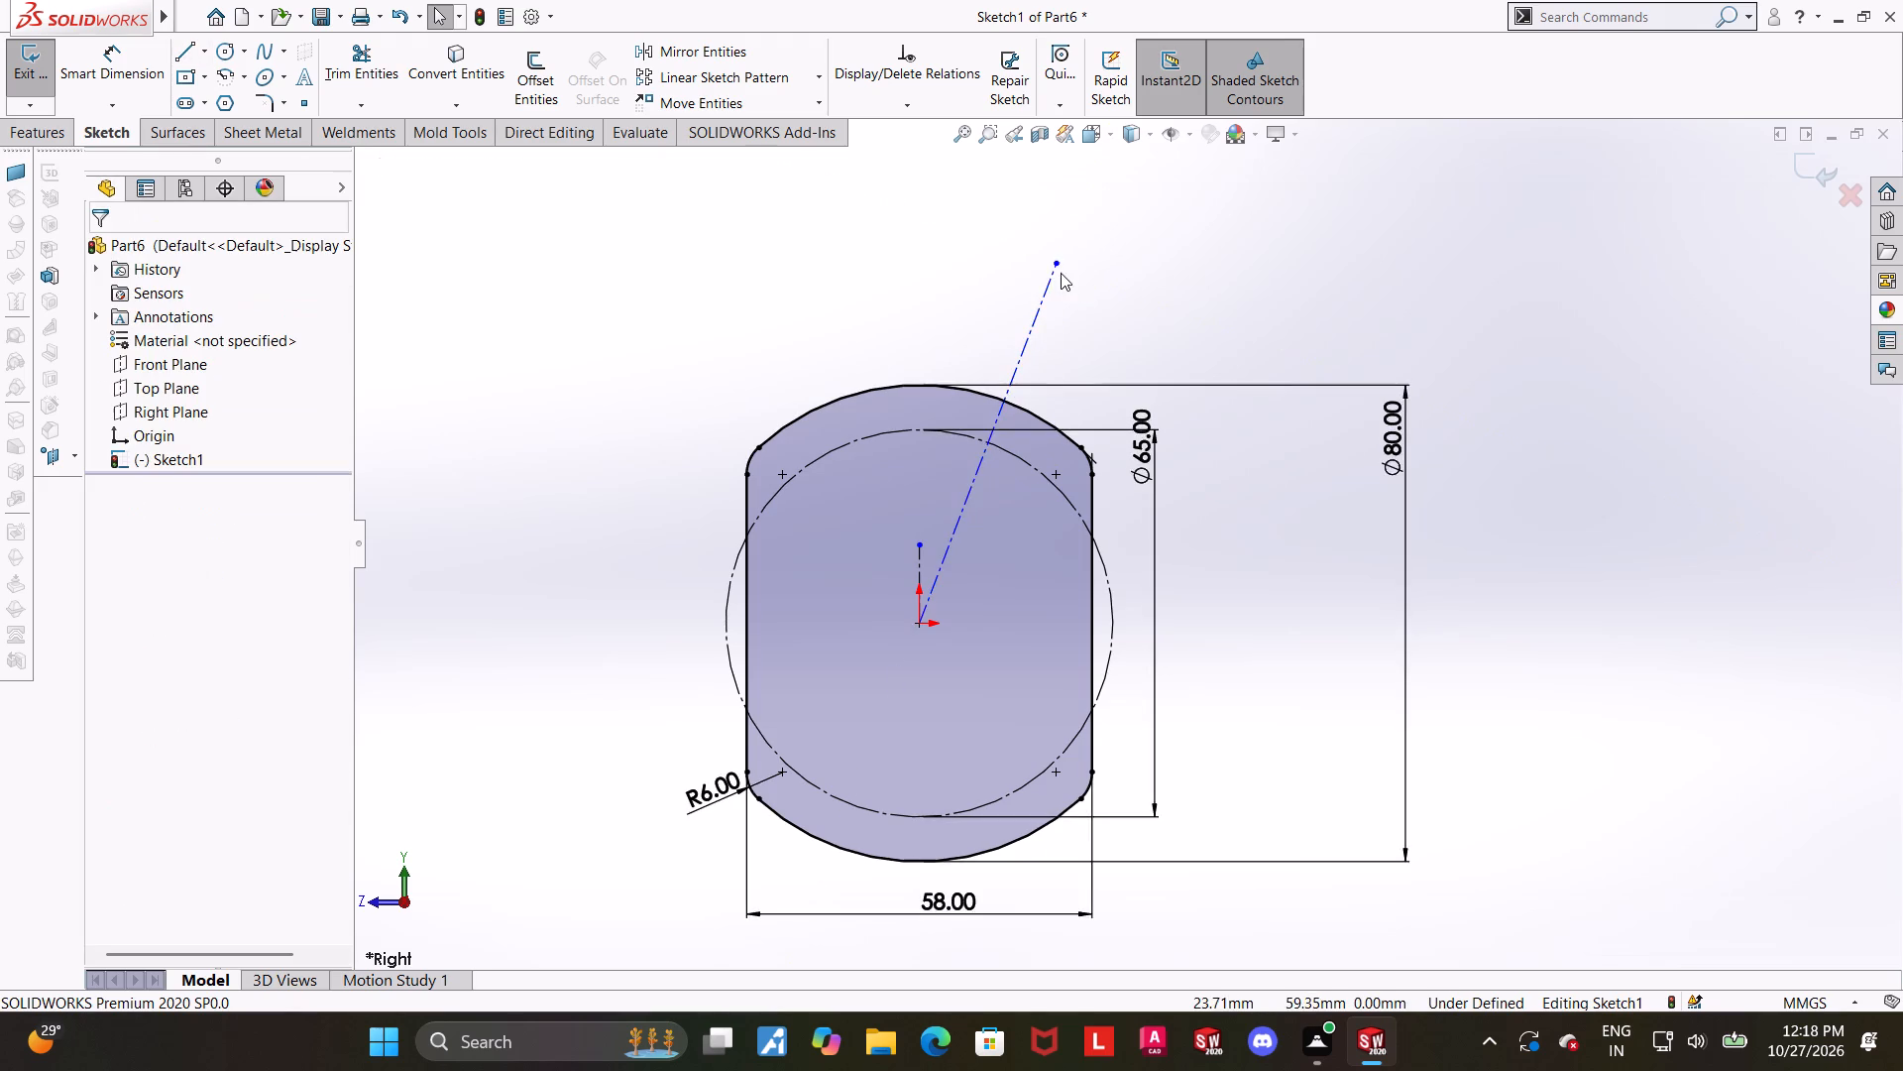
Sketch a small circle centred on the angled centerline's midpoint, near the 65 mm construction circle.
scroll(1066, 319, "down", 2)
left_click(229, 49)
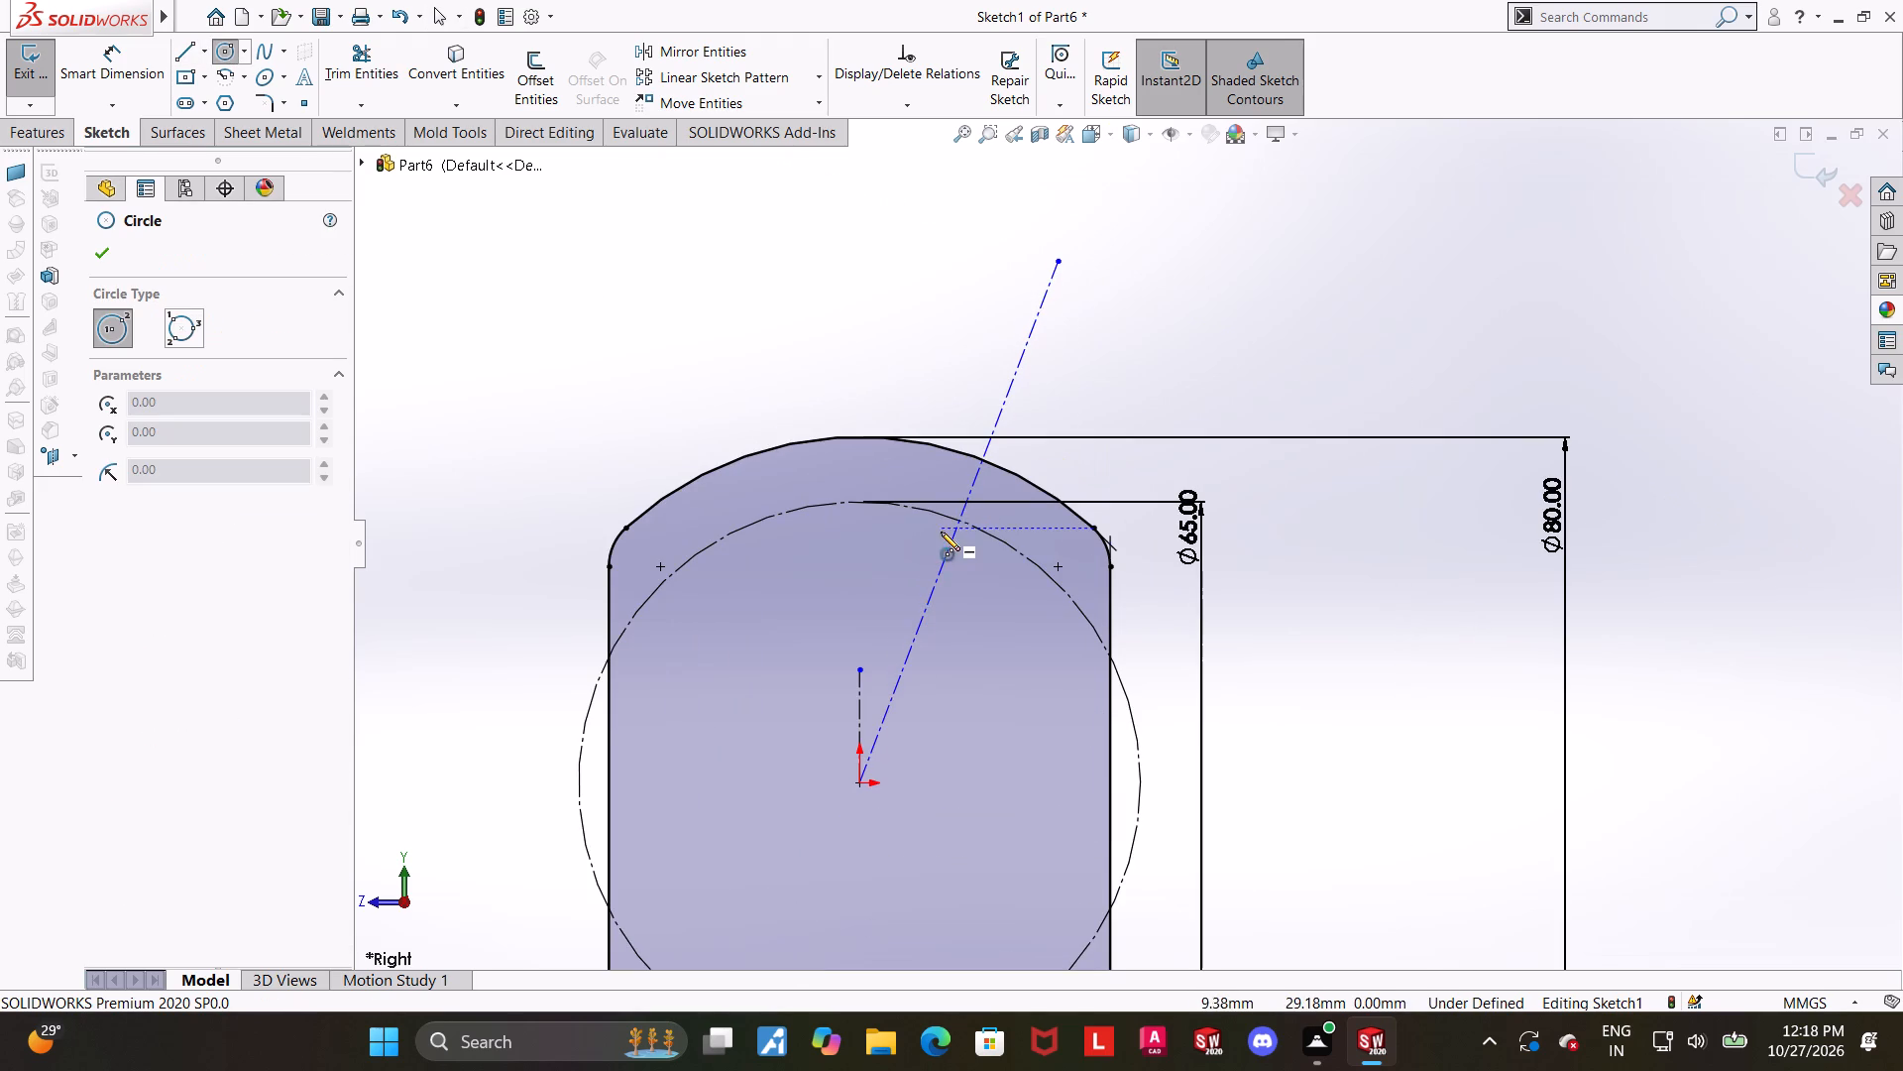
left_click(961, 520)
left_click(988, 520)
key("Escape")
key("Escape")
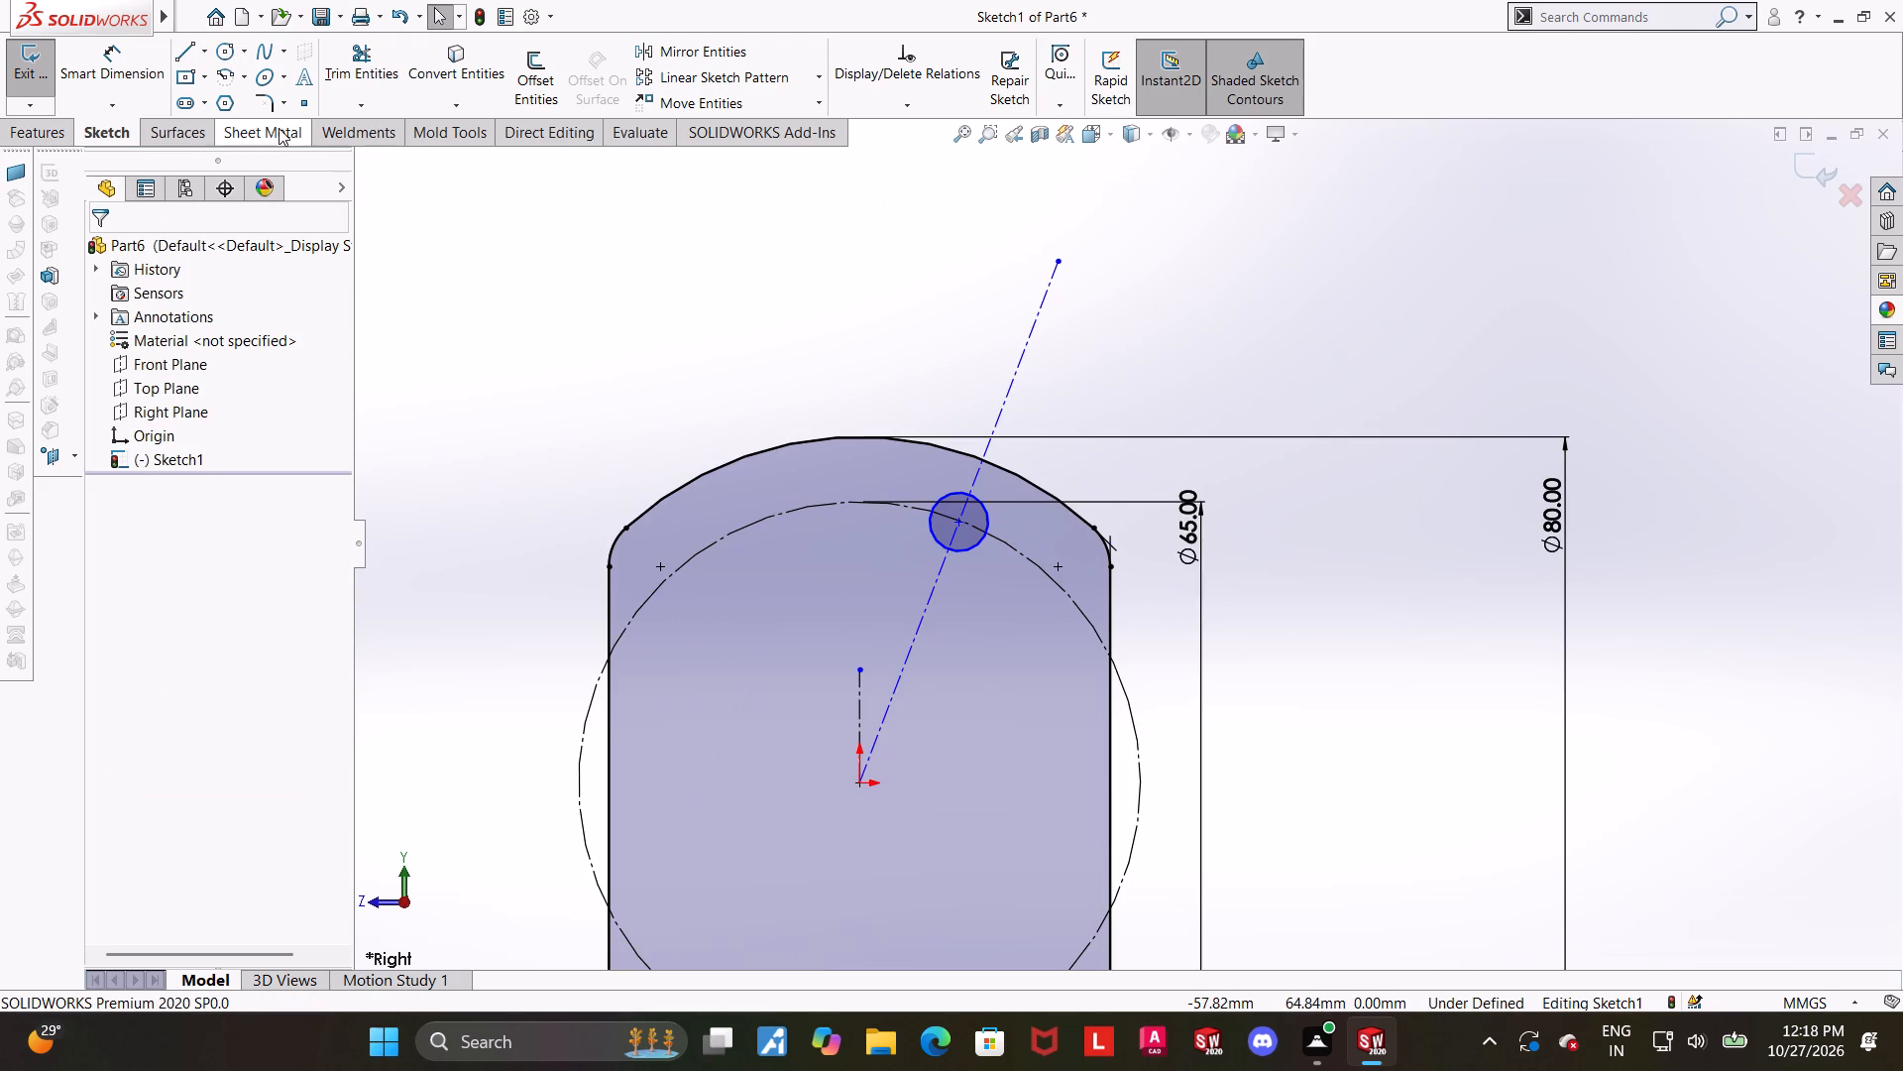
Dimension the small circle's diameter to 7 mm.
left_click(134, 59)
scroll(632, 410, "up", 1)
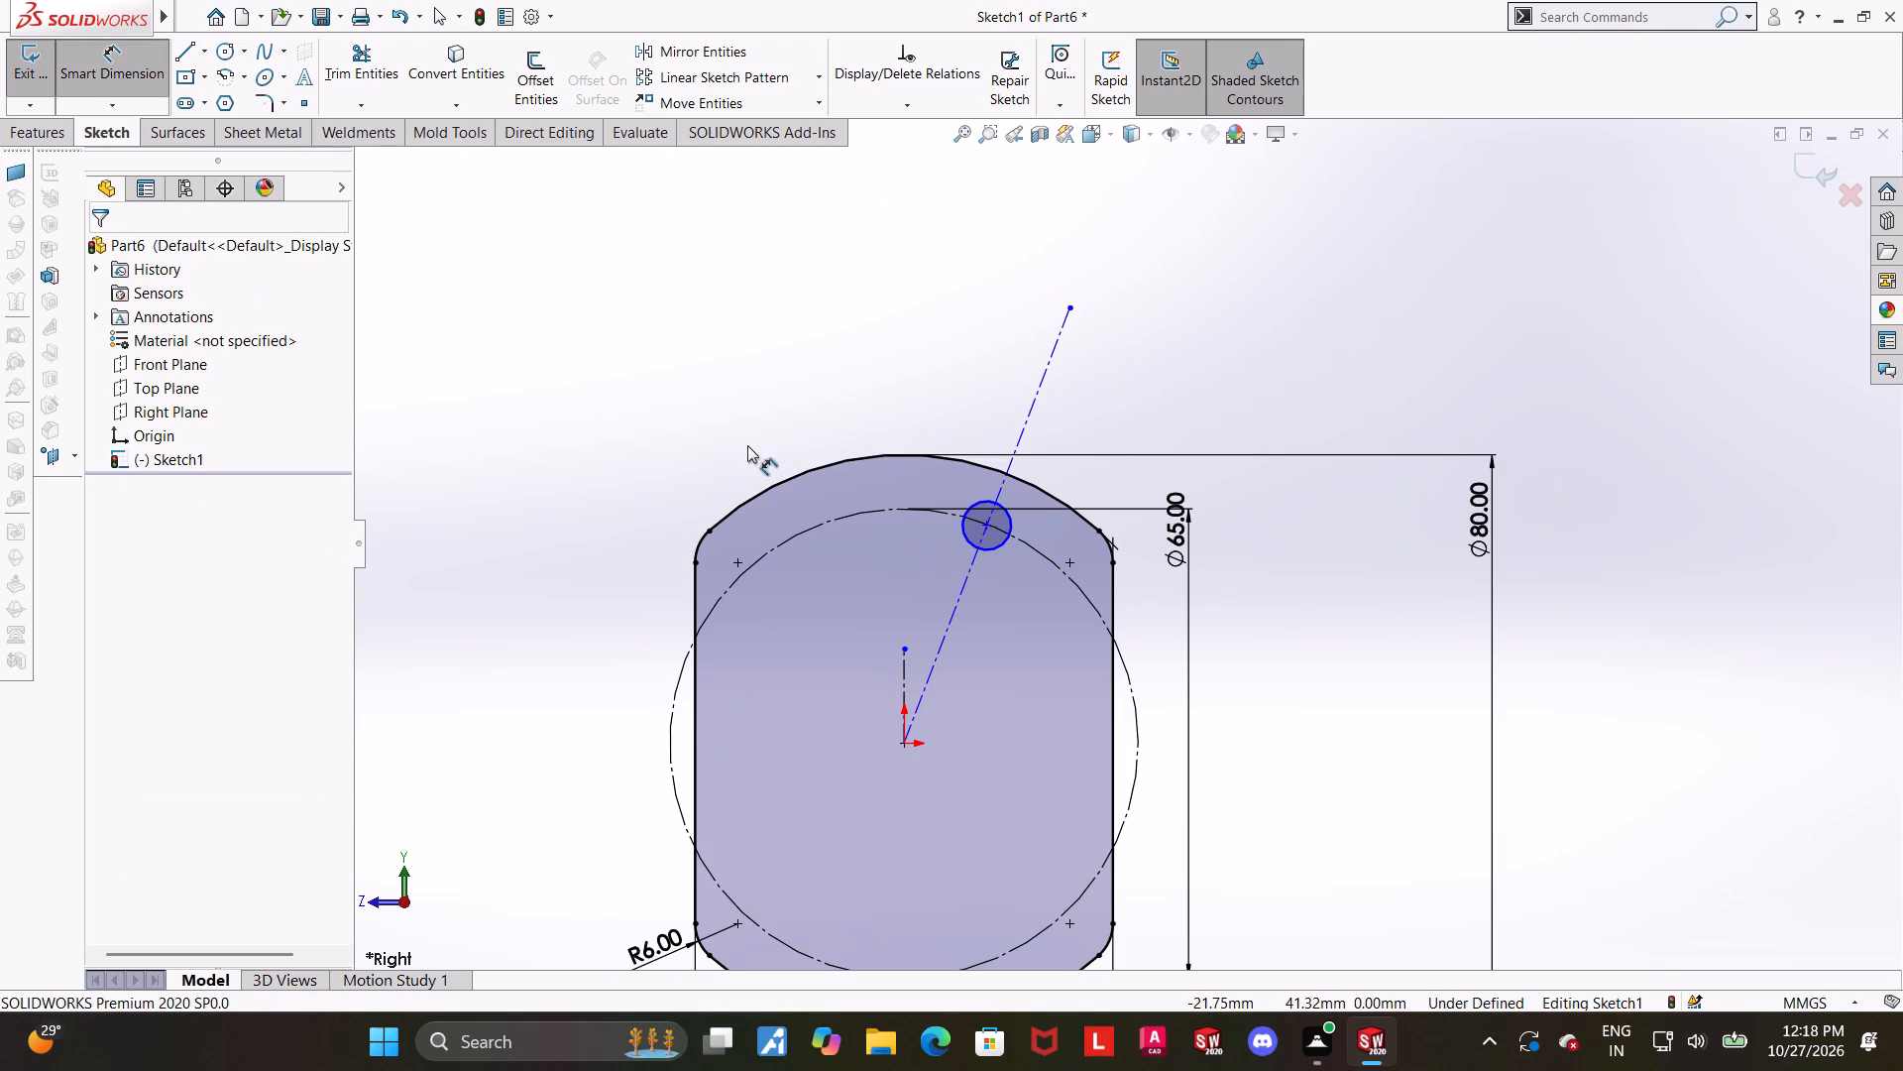
scroll(747, 445, "down", 1)
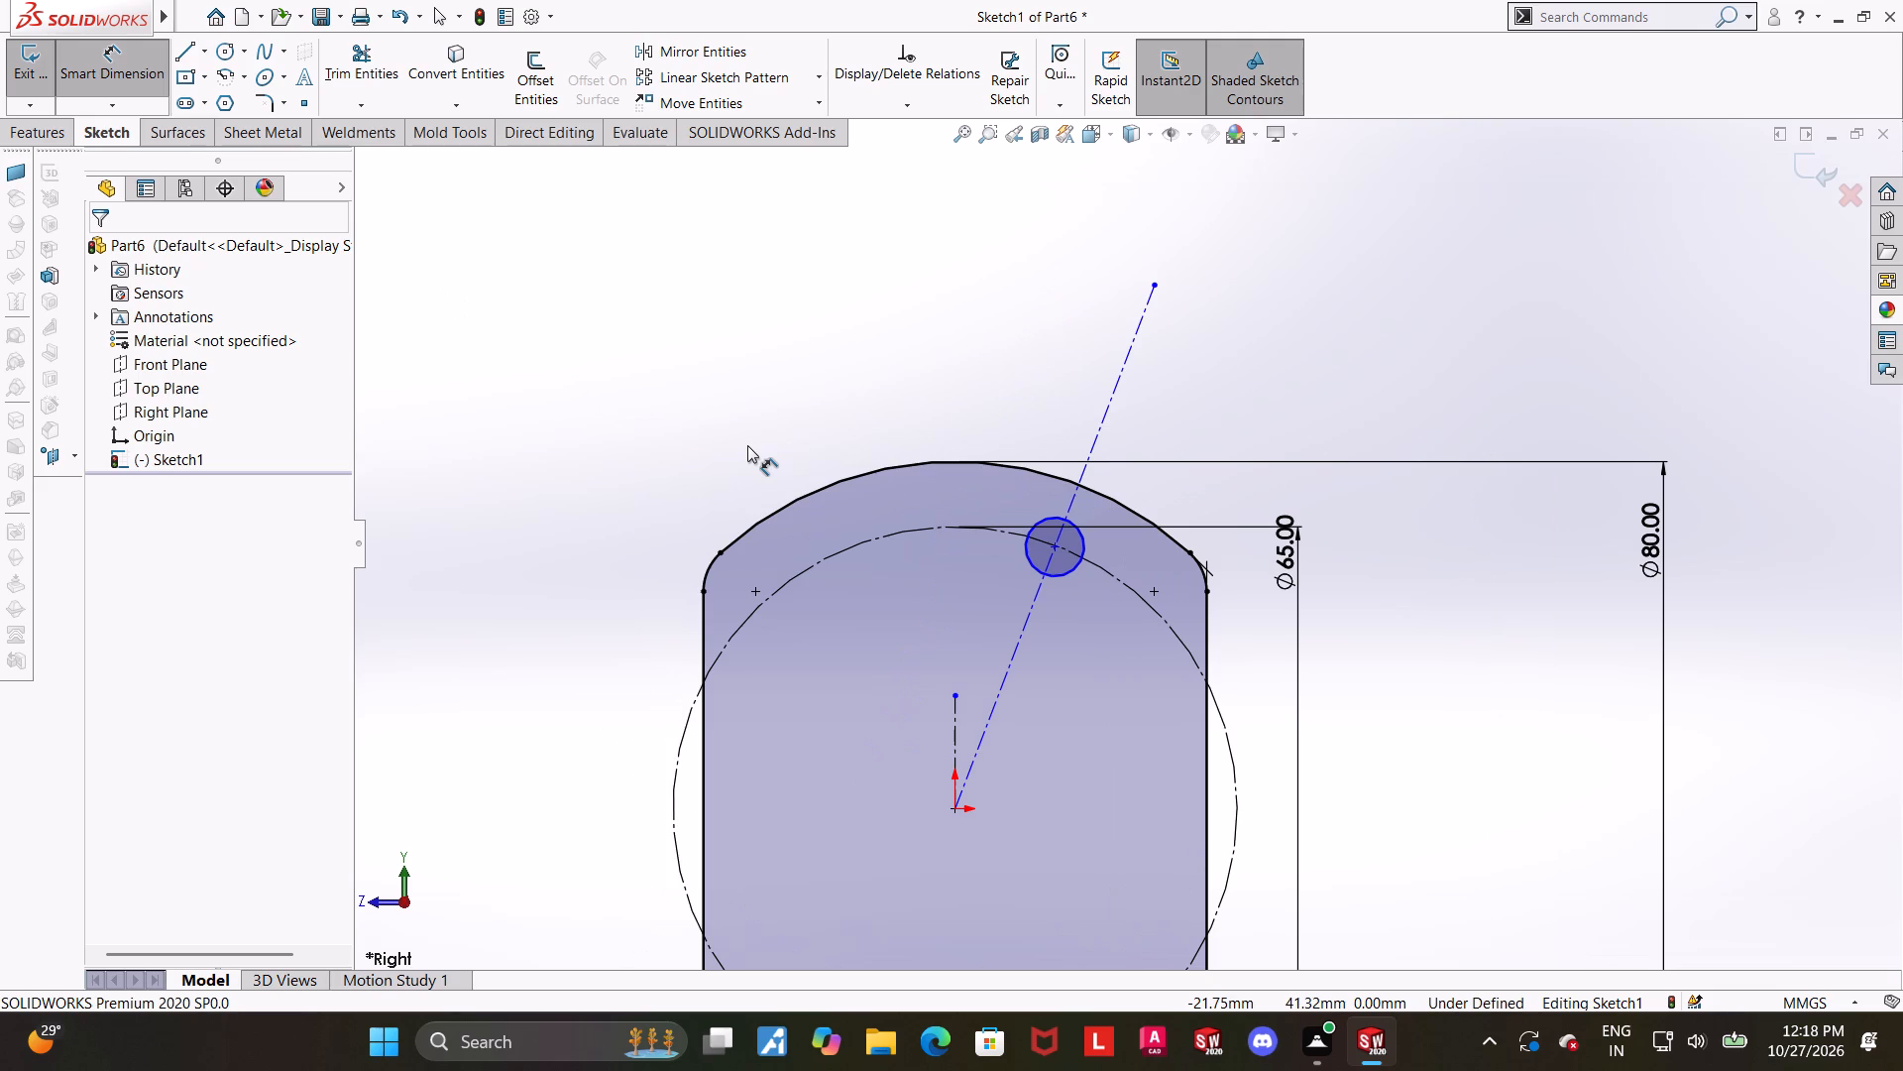
left_click(1044, 514)
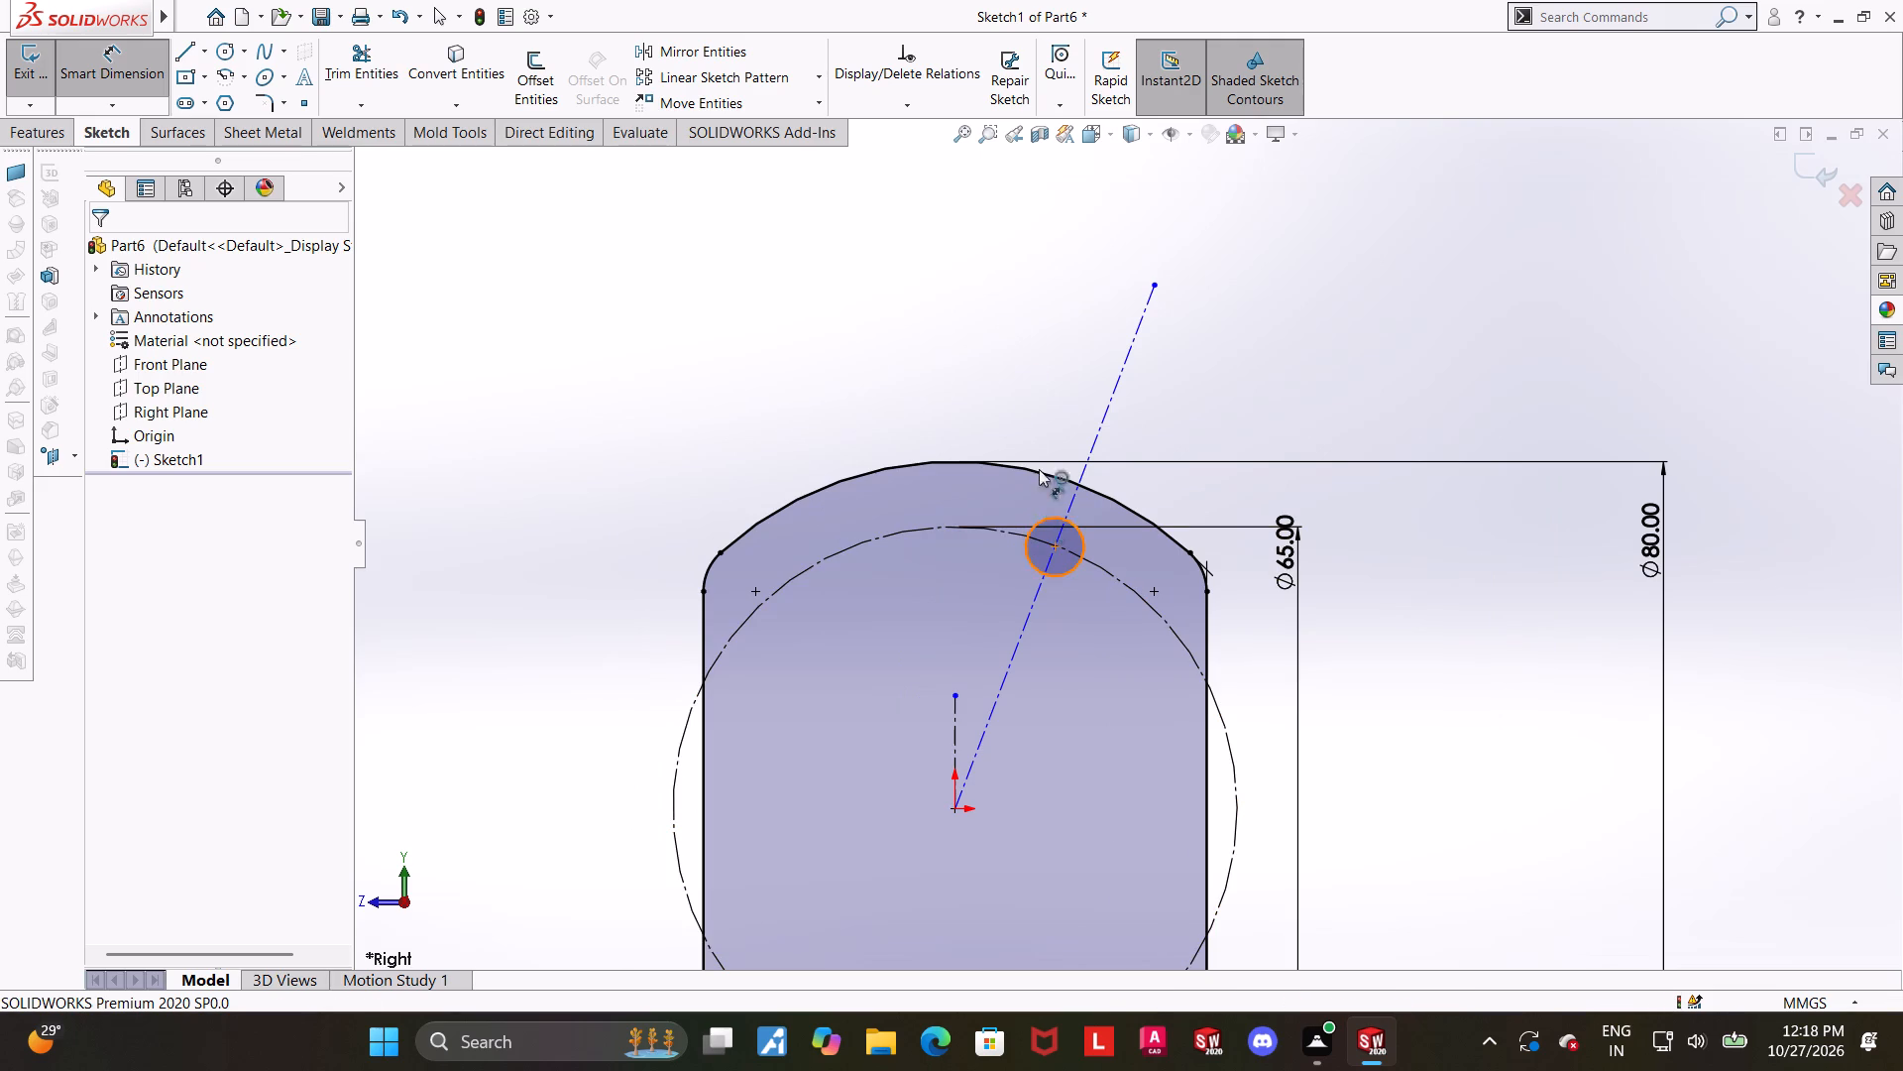
left_click(1012, 363)
key("7")
key("Return")
key("Escape")
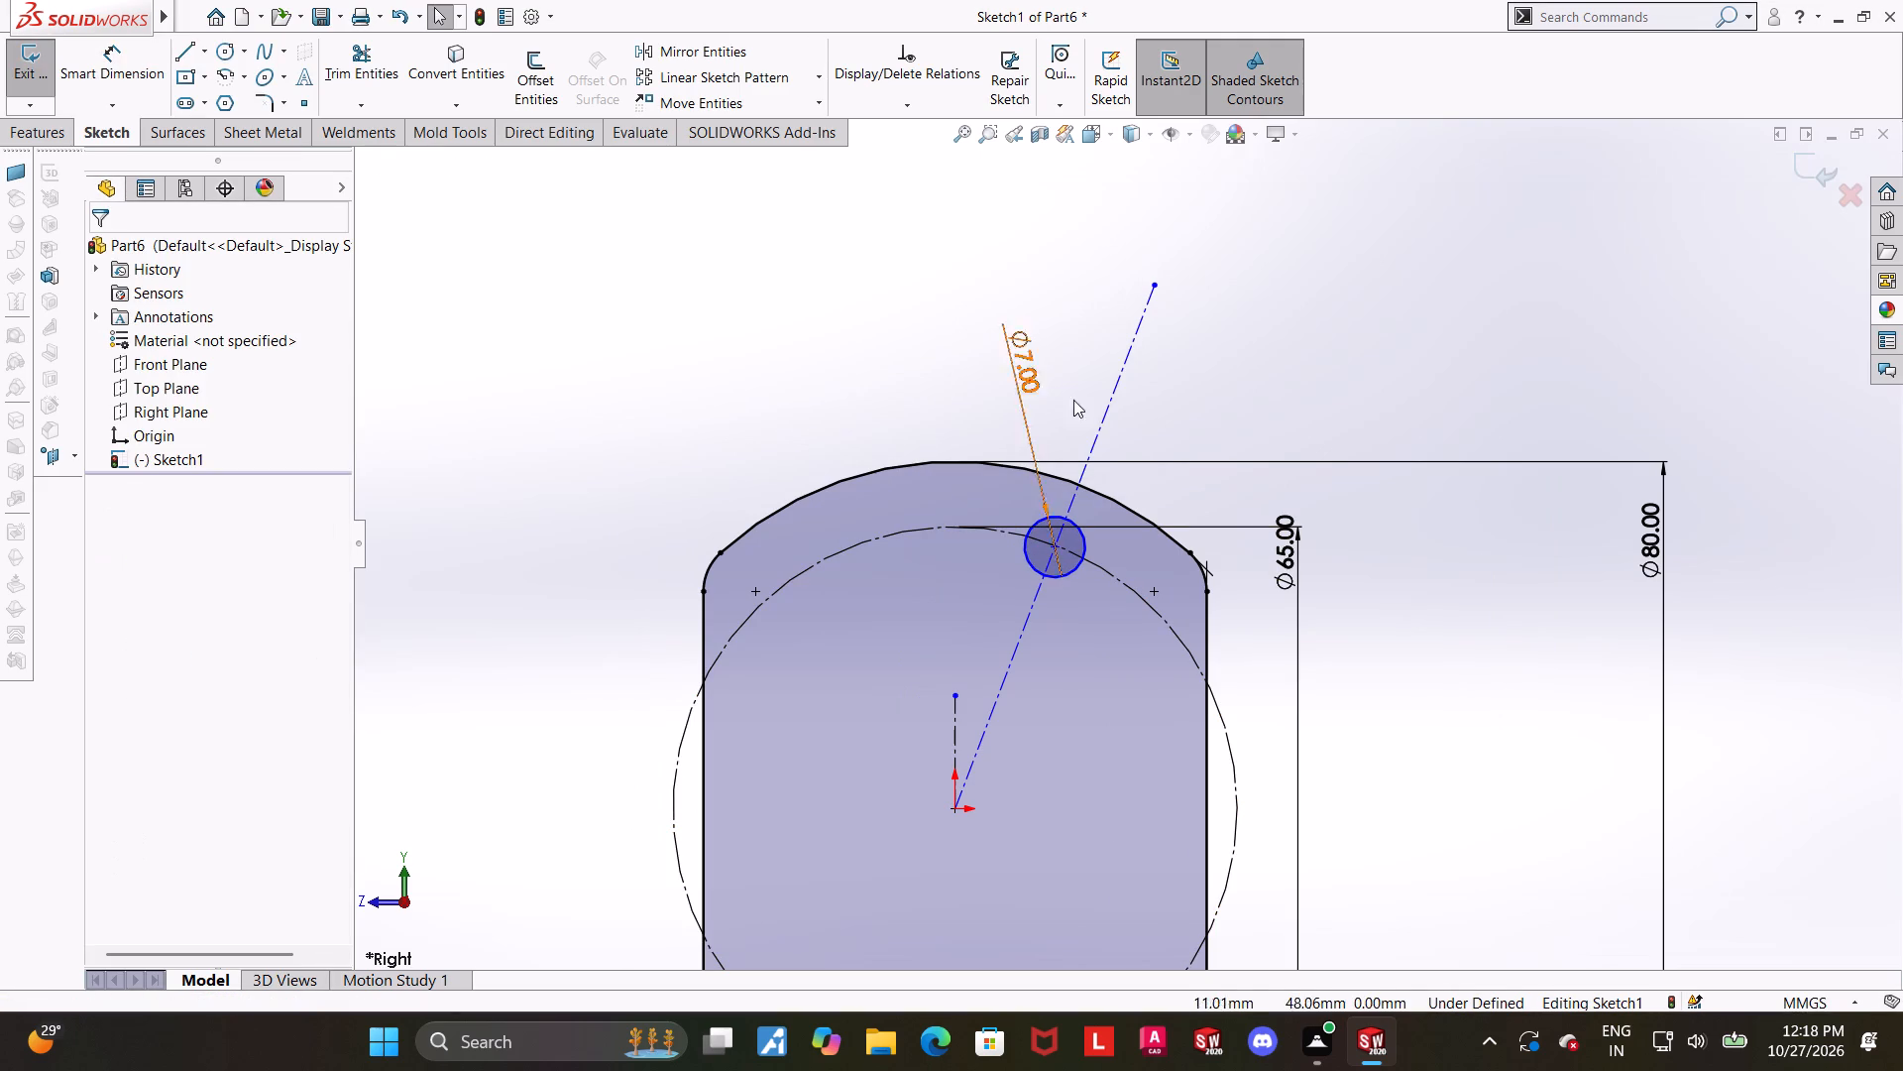
Make the small circle's centre coincident with the 65 mm construction circle.
left_click(1057, 544)
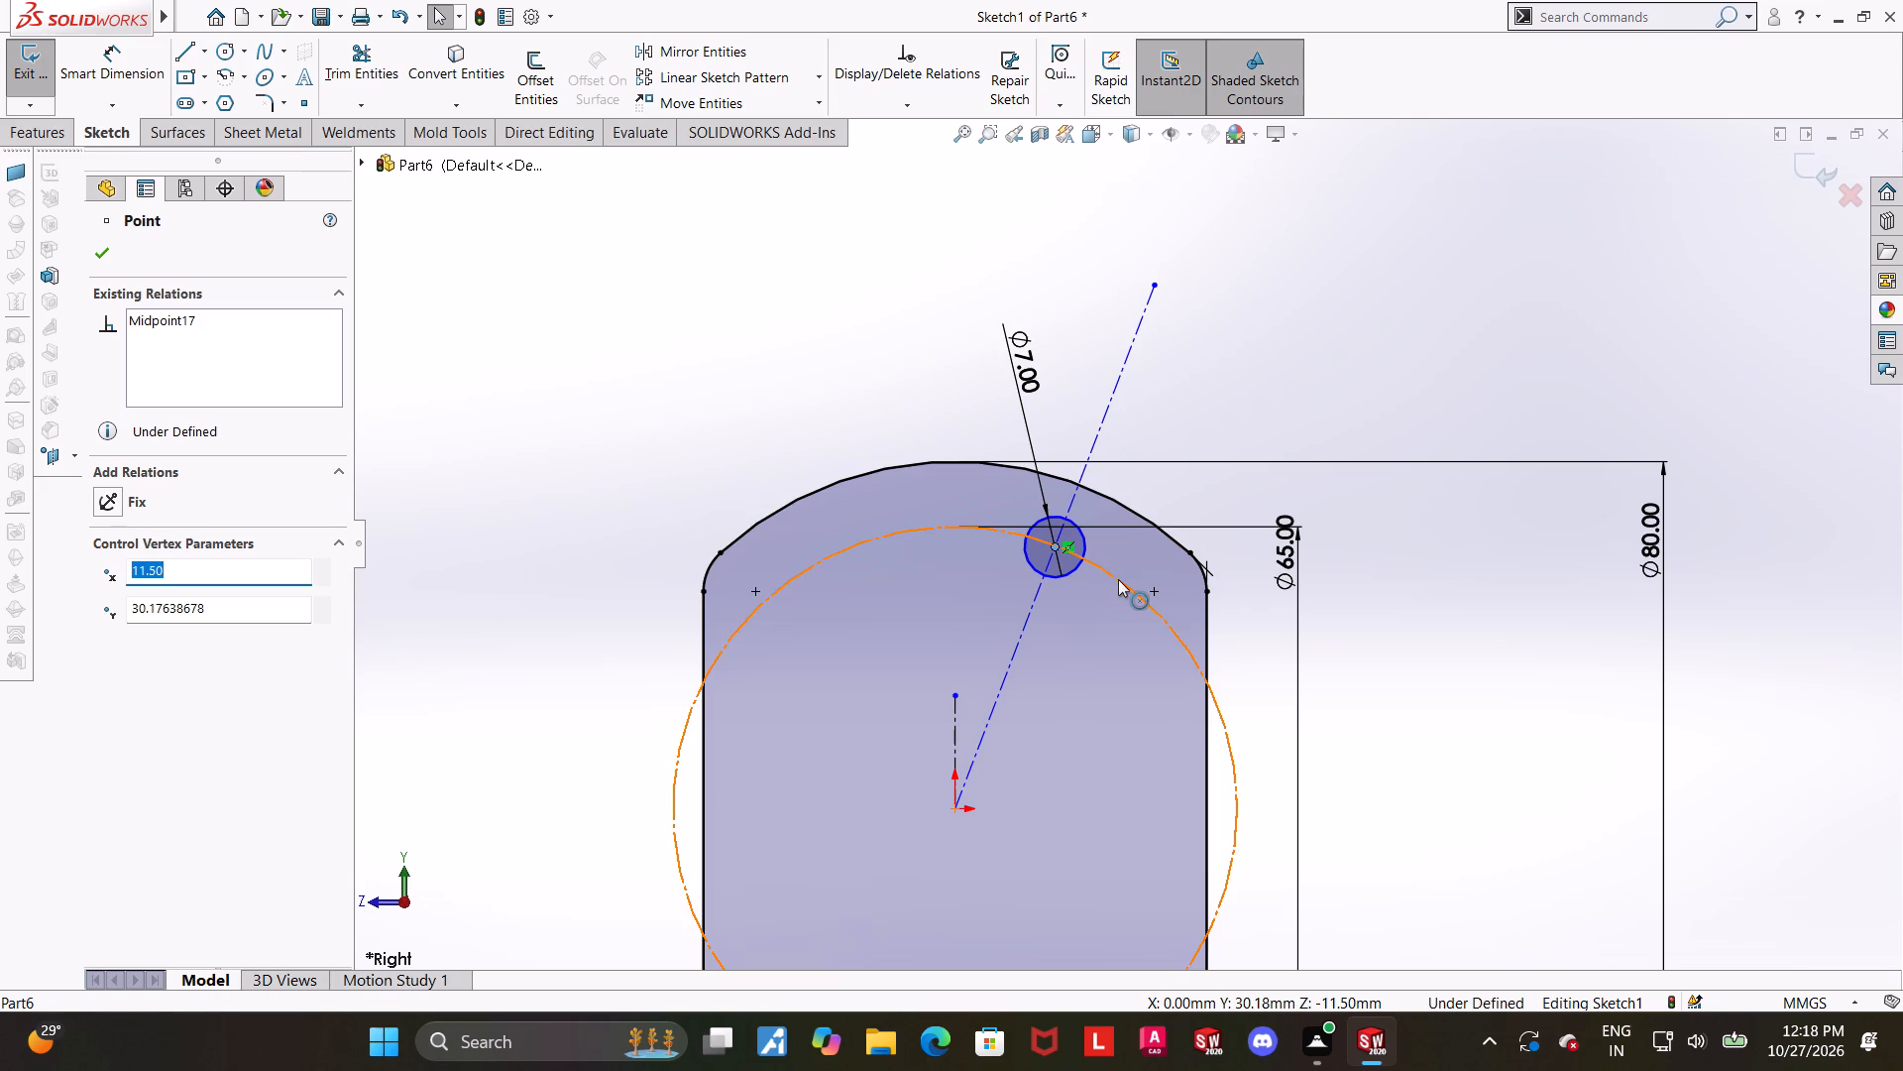
left_click(1118, 579, "ctrl")
left_click(117, 646)
left_click(675, 345)
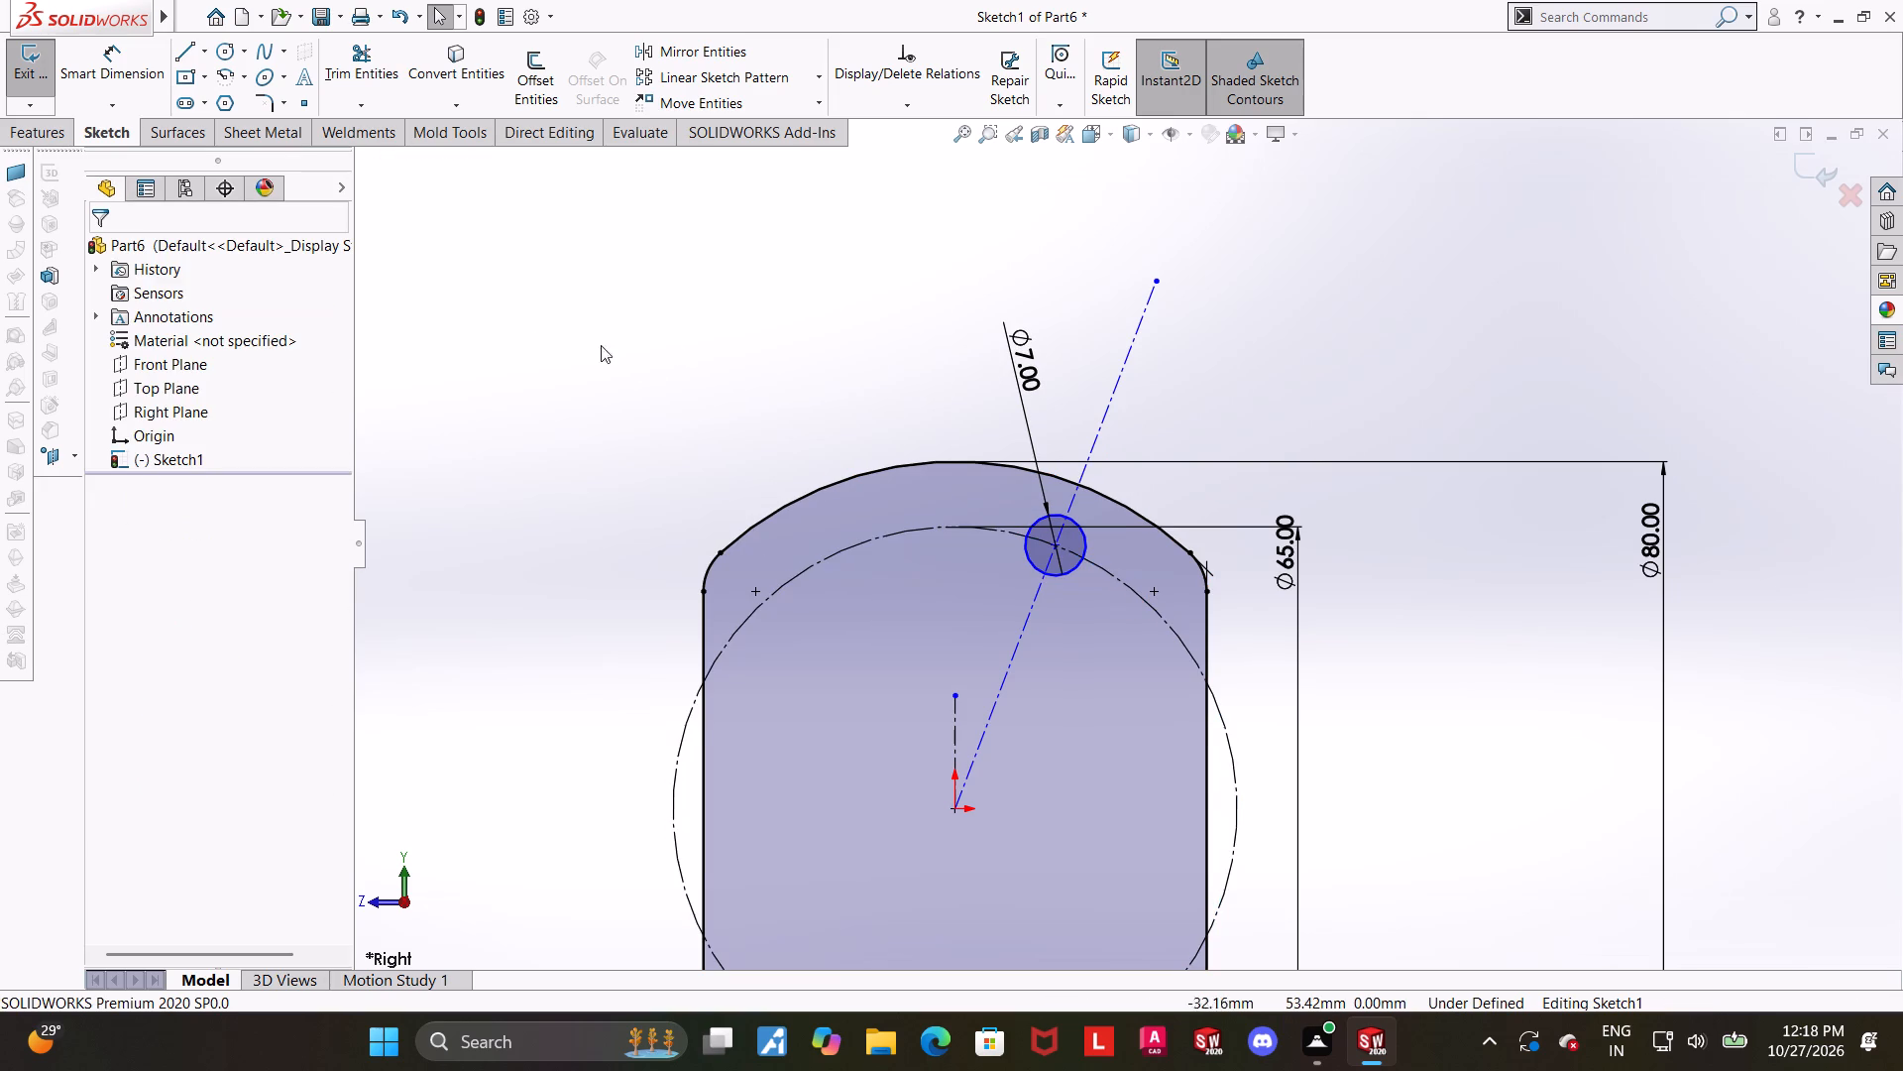
Dimension the angle between the vertical centerline and the angled centerline to 30°.
left_click(88, 68)
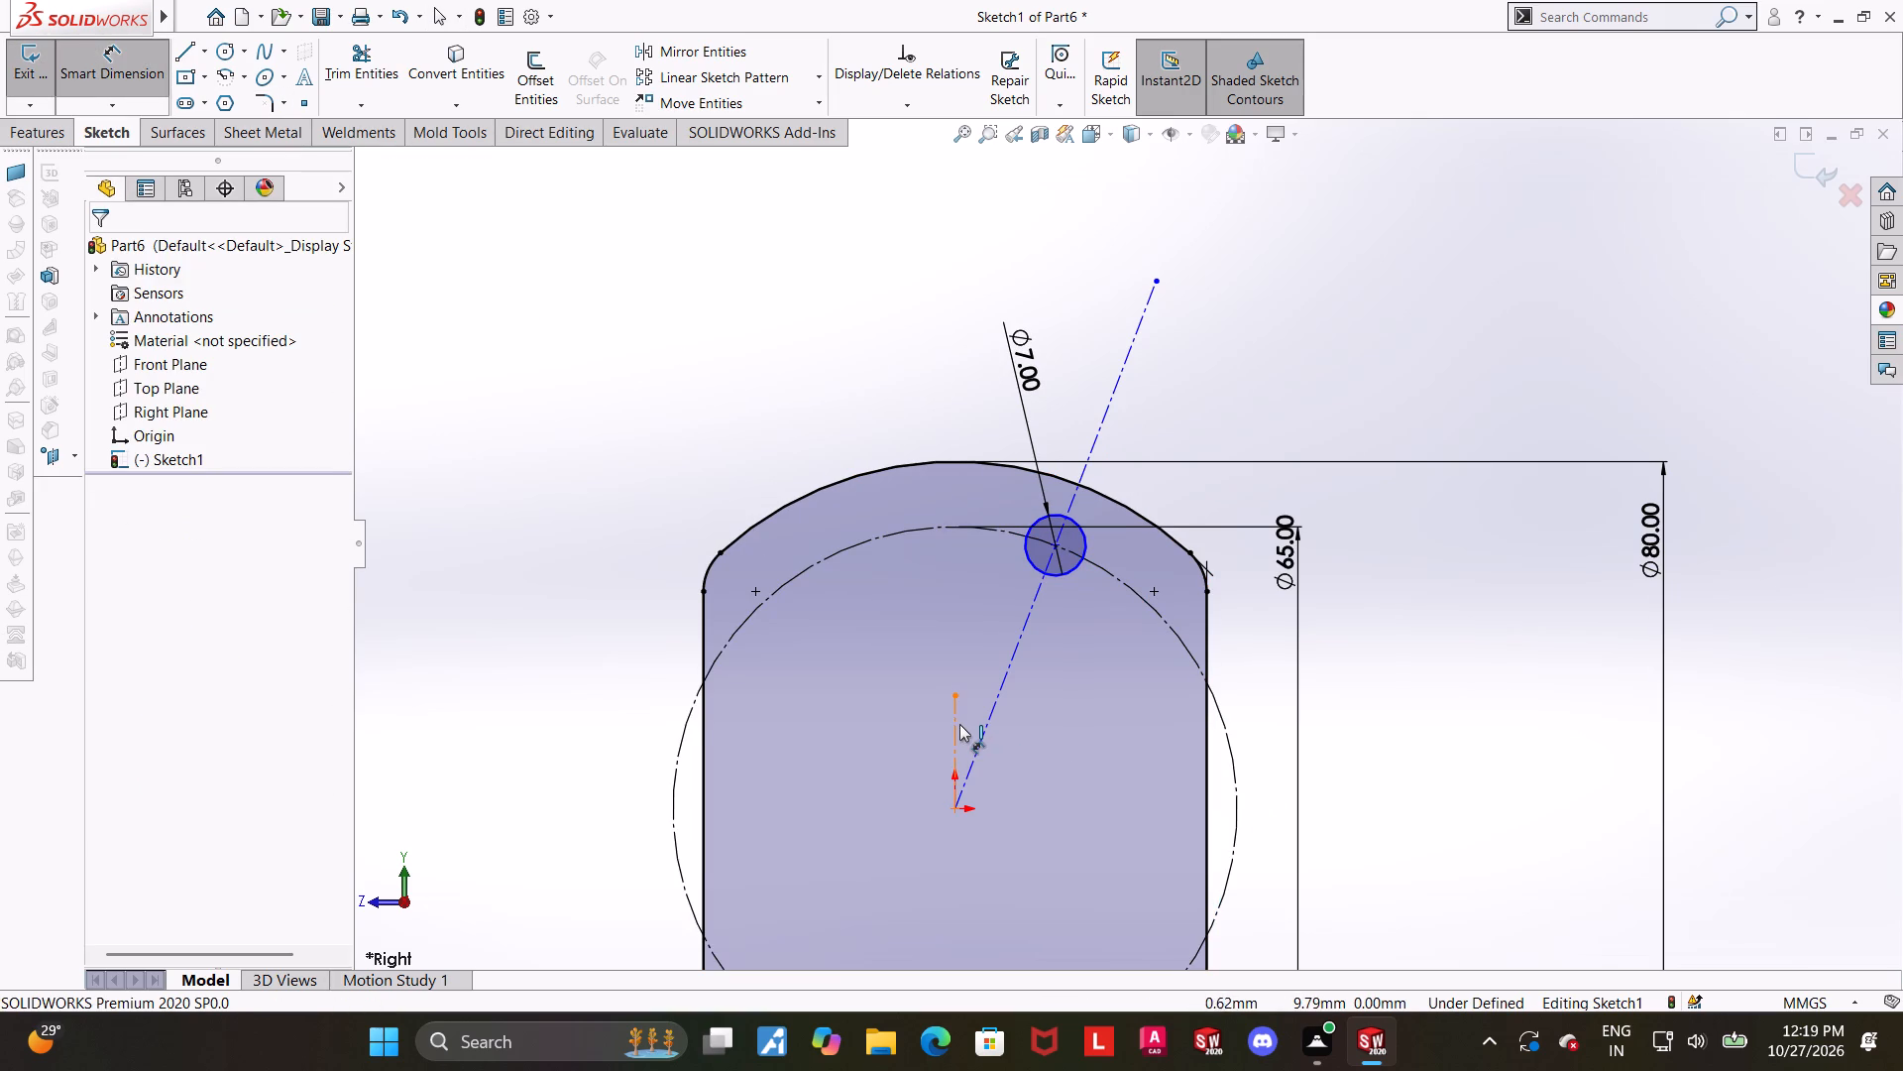
left_click(959, 724)
left_click(986, 716)
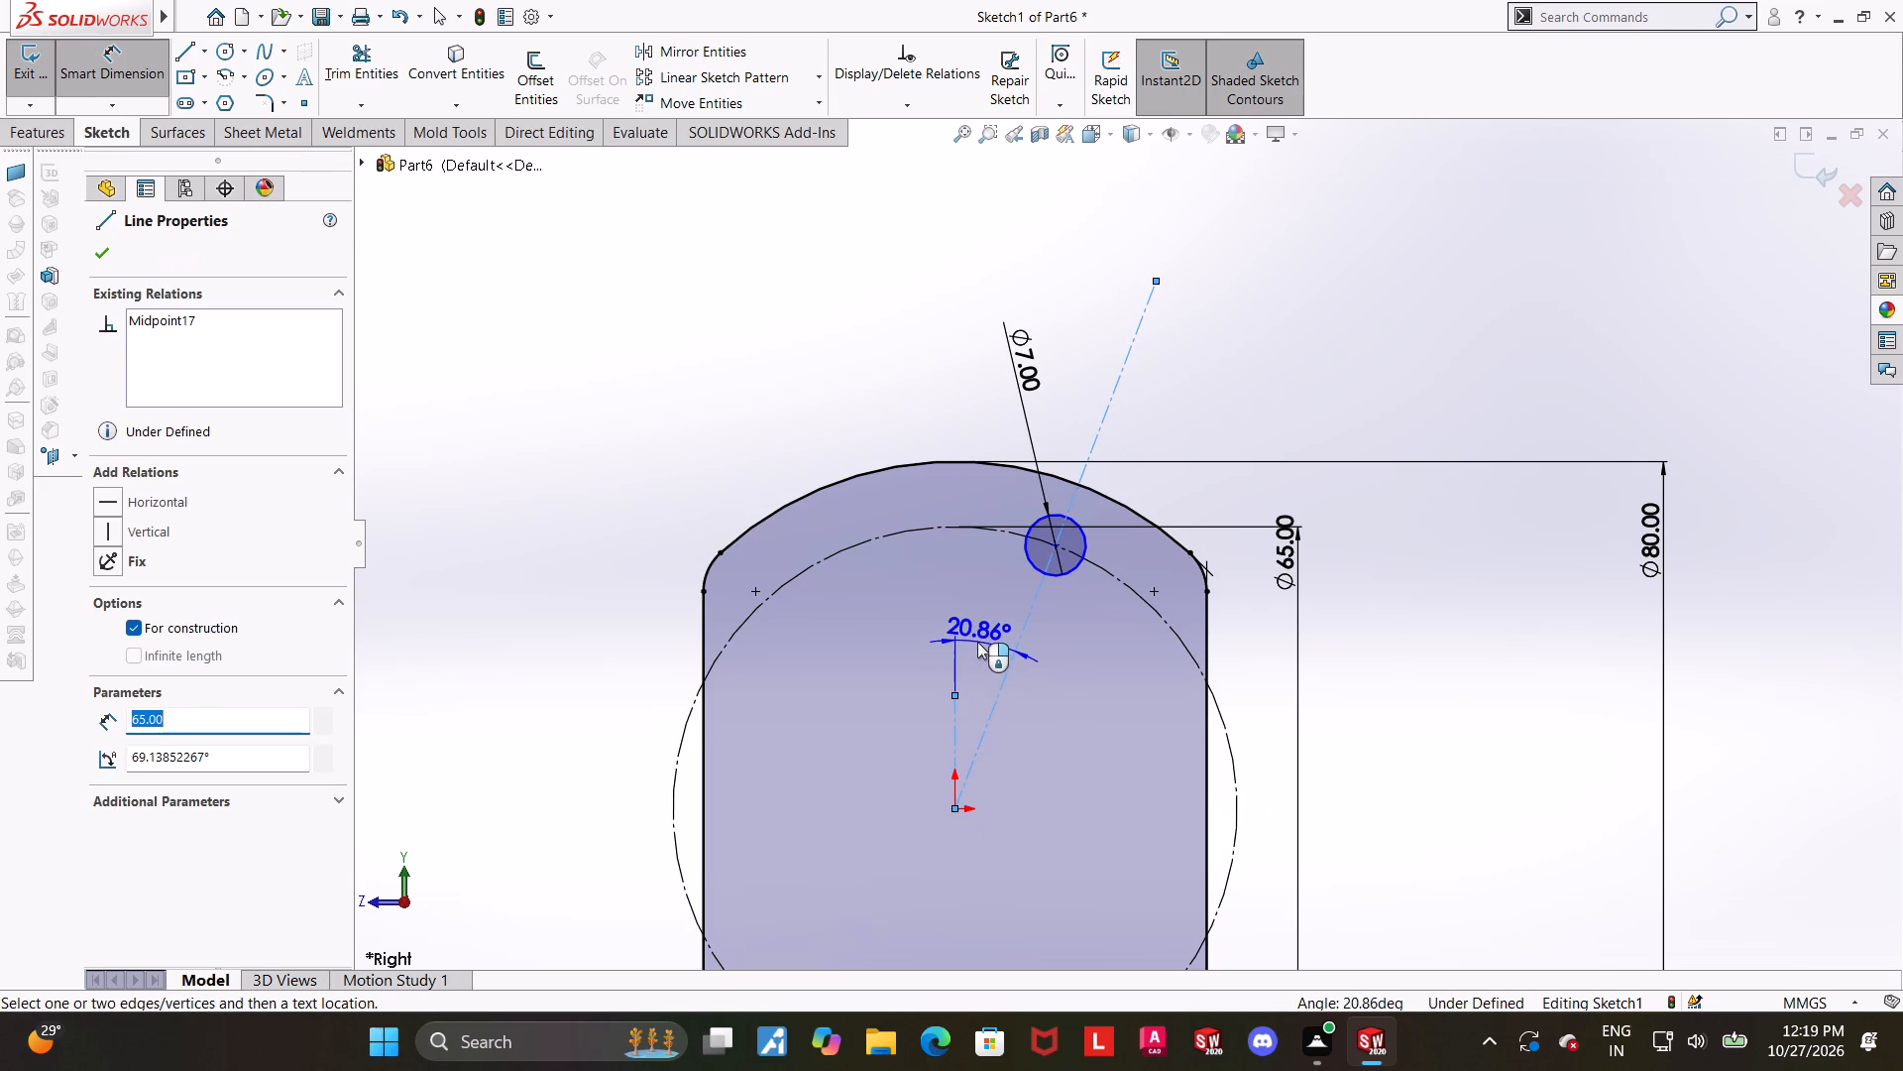
left_click(977, 642)
type("30")
key("Return")
key("Escape")
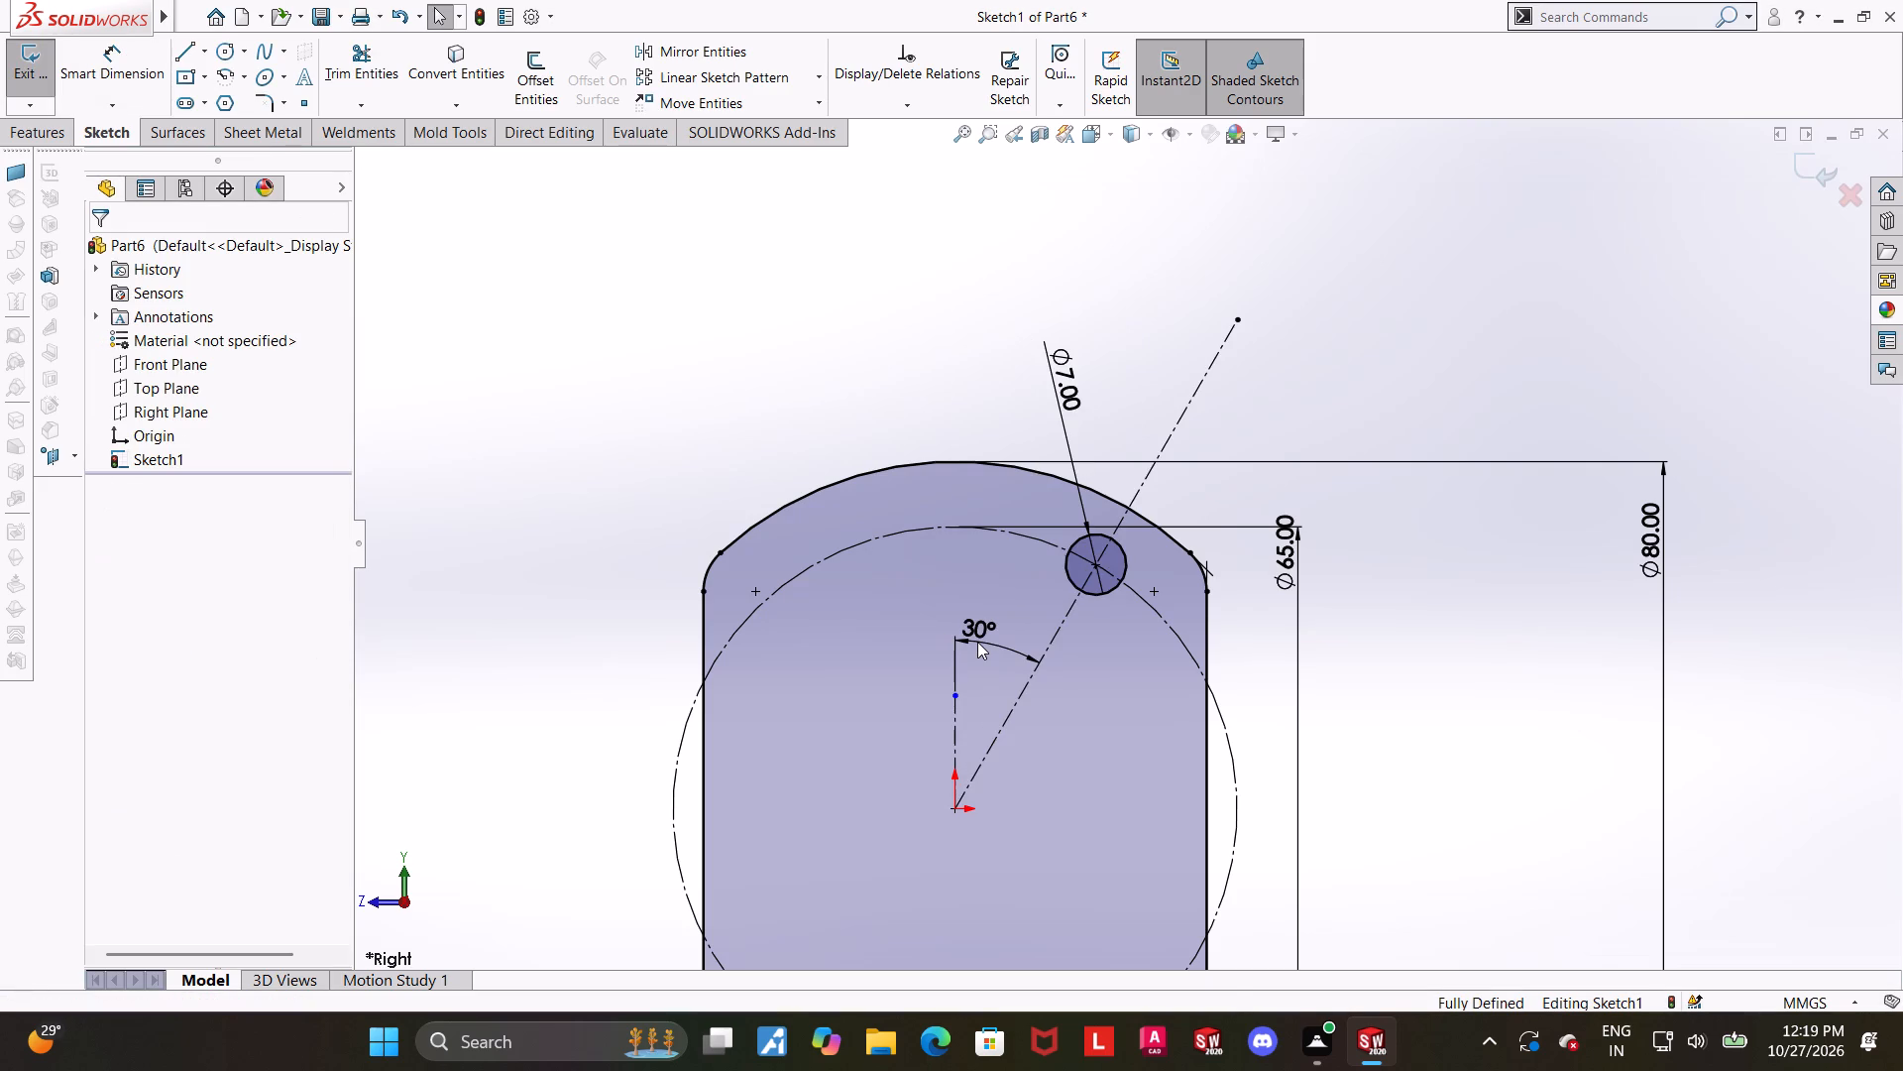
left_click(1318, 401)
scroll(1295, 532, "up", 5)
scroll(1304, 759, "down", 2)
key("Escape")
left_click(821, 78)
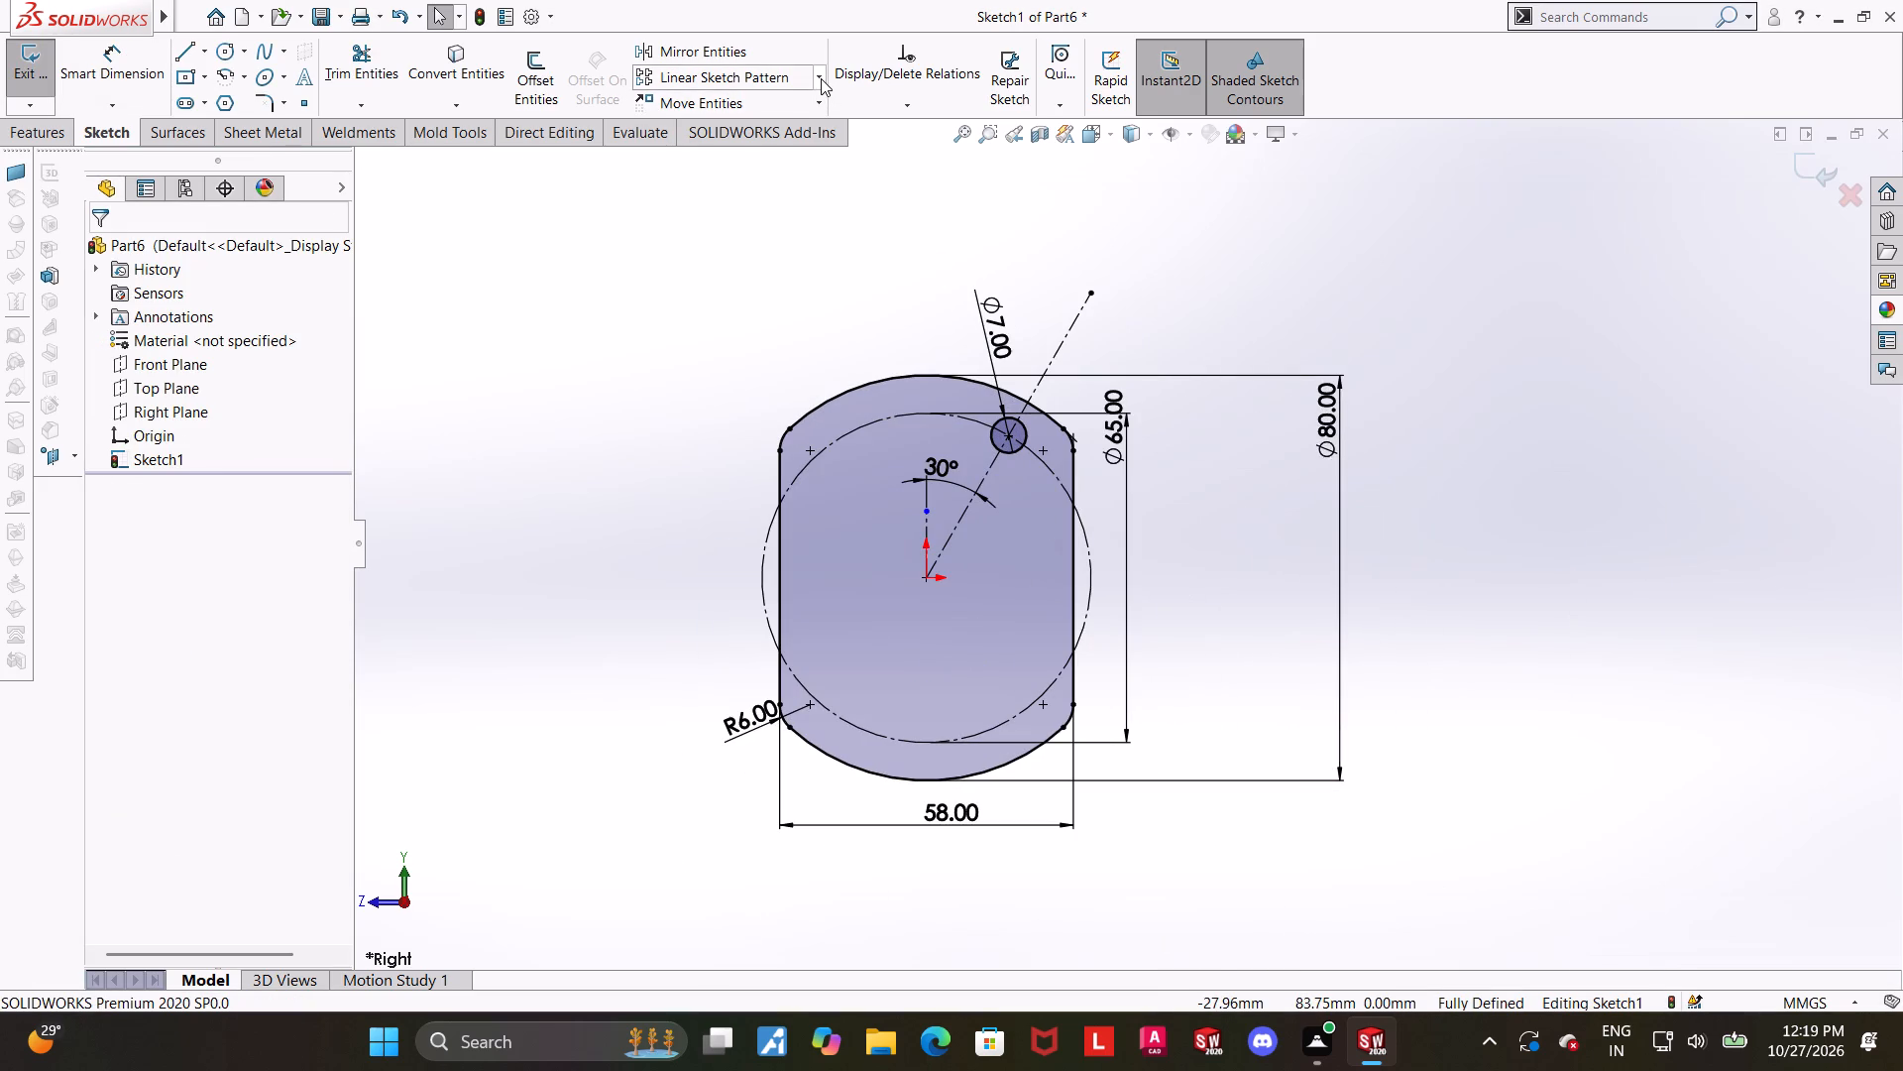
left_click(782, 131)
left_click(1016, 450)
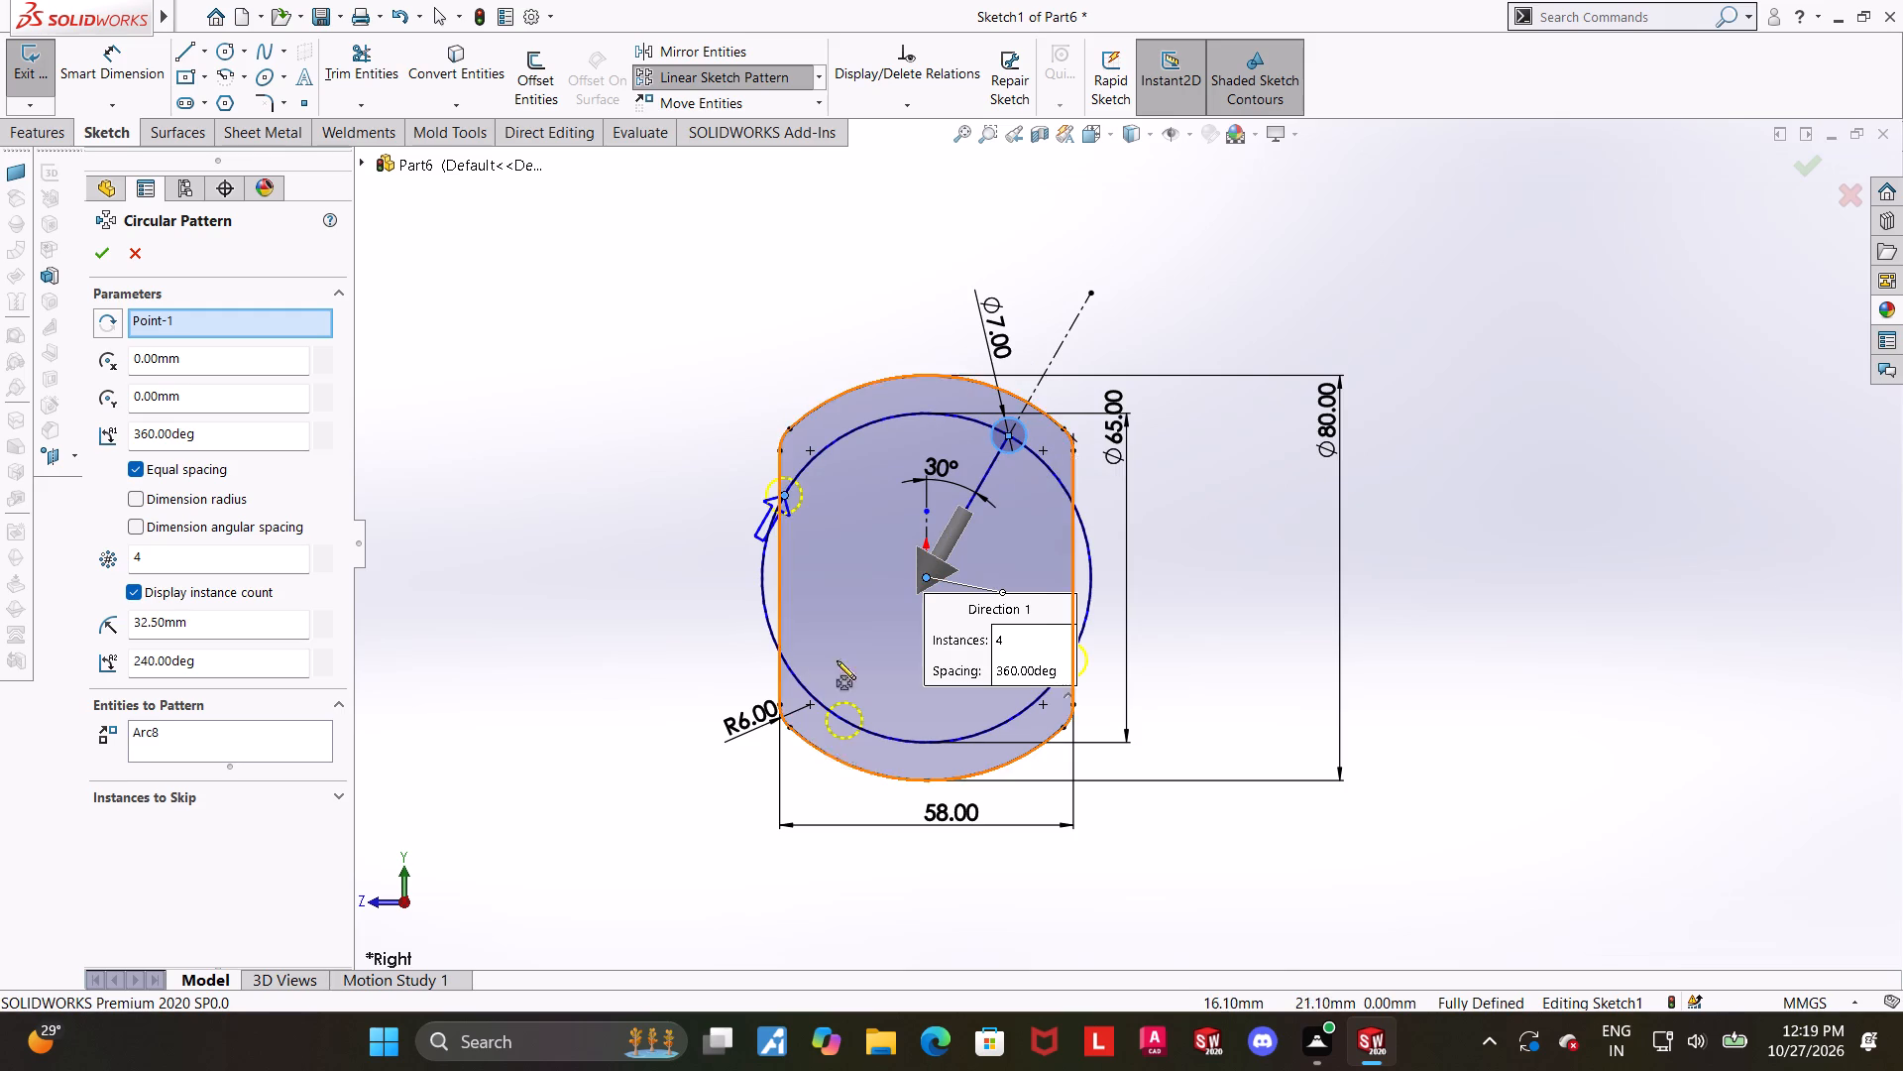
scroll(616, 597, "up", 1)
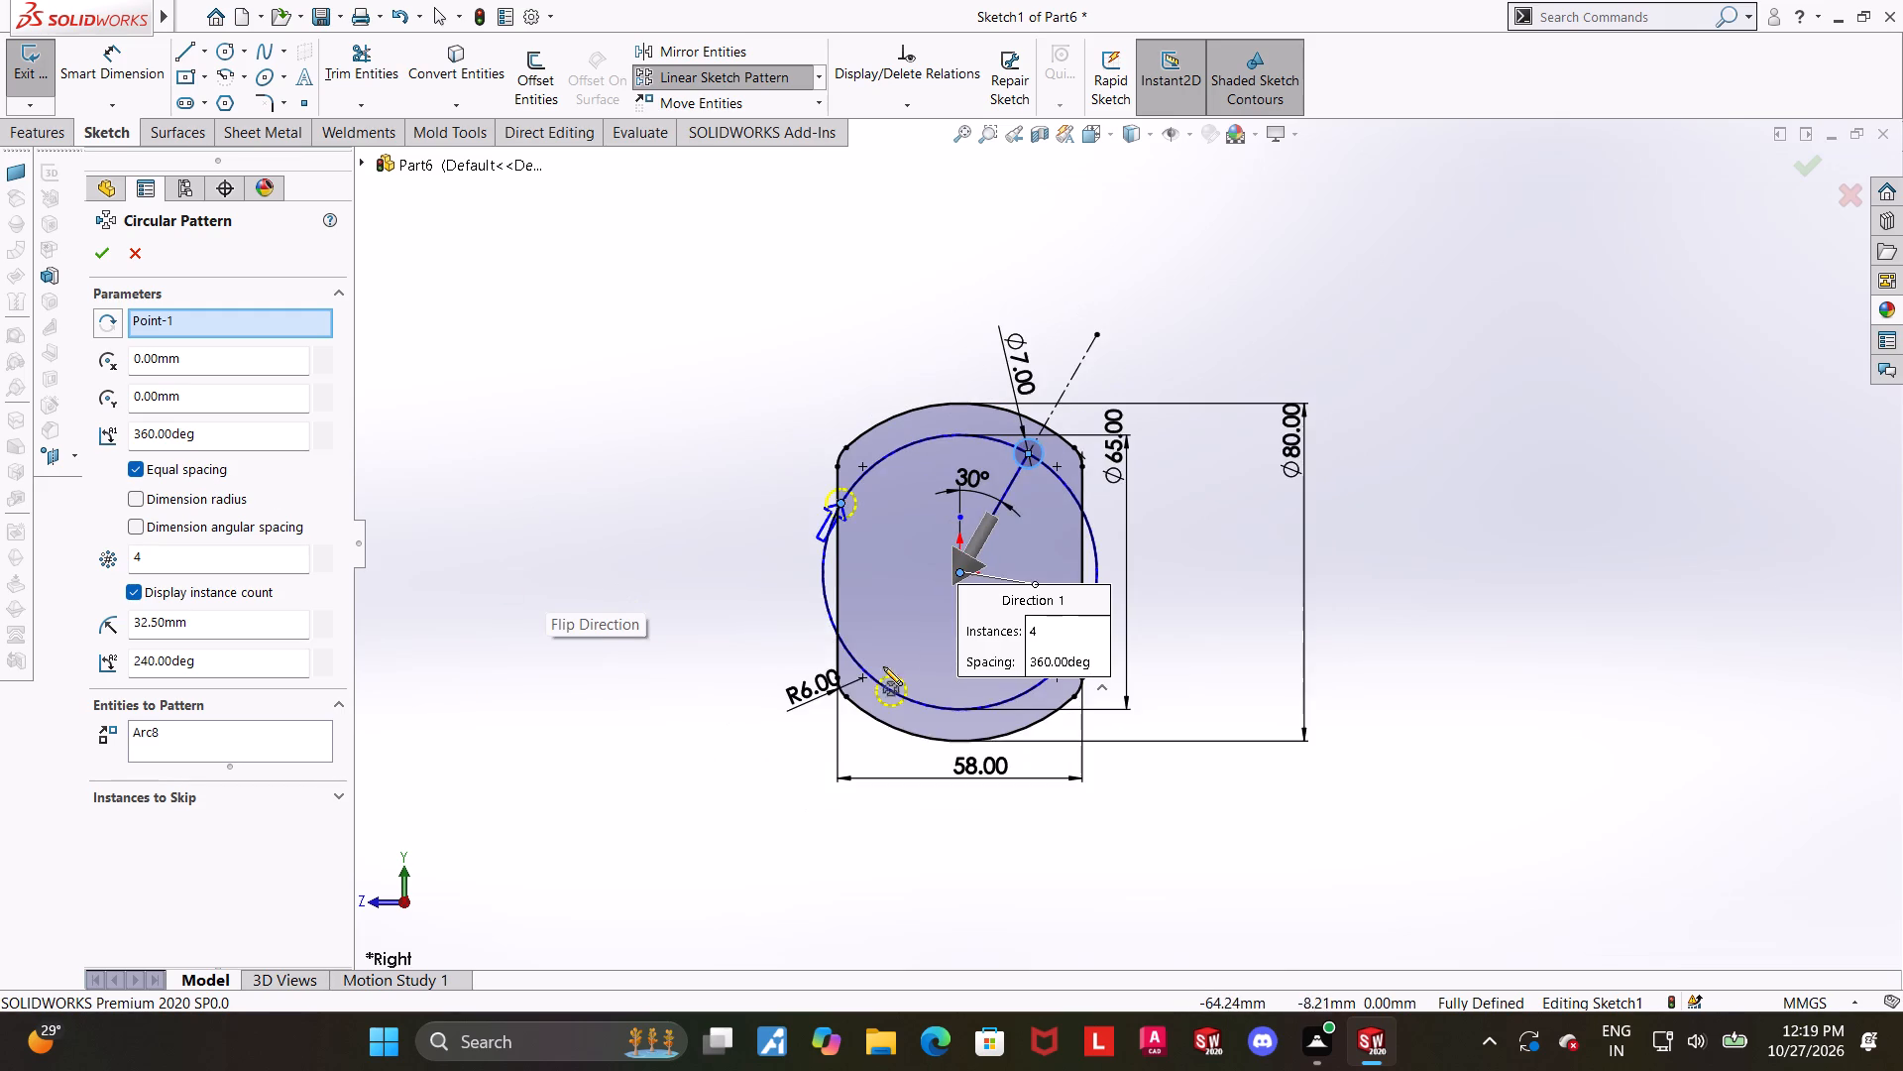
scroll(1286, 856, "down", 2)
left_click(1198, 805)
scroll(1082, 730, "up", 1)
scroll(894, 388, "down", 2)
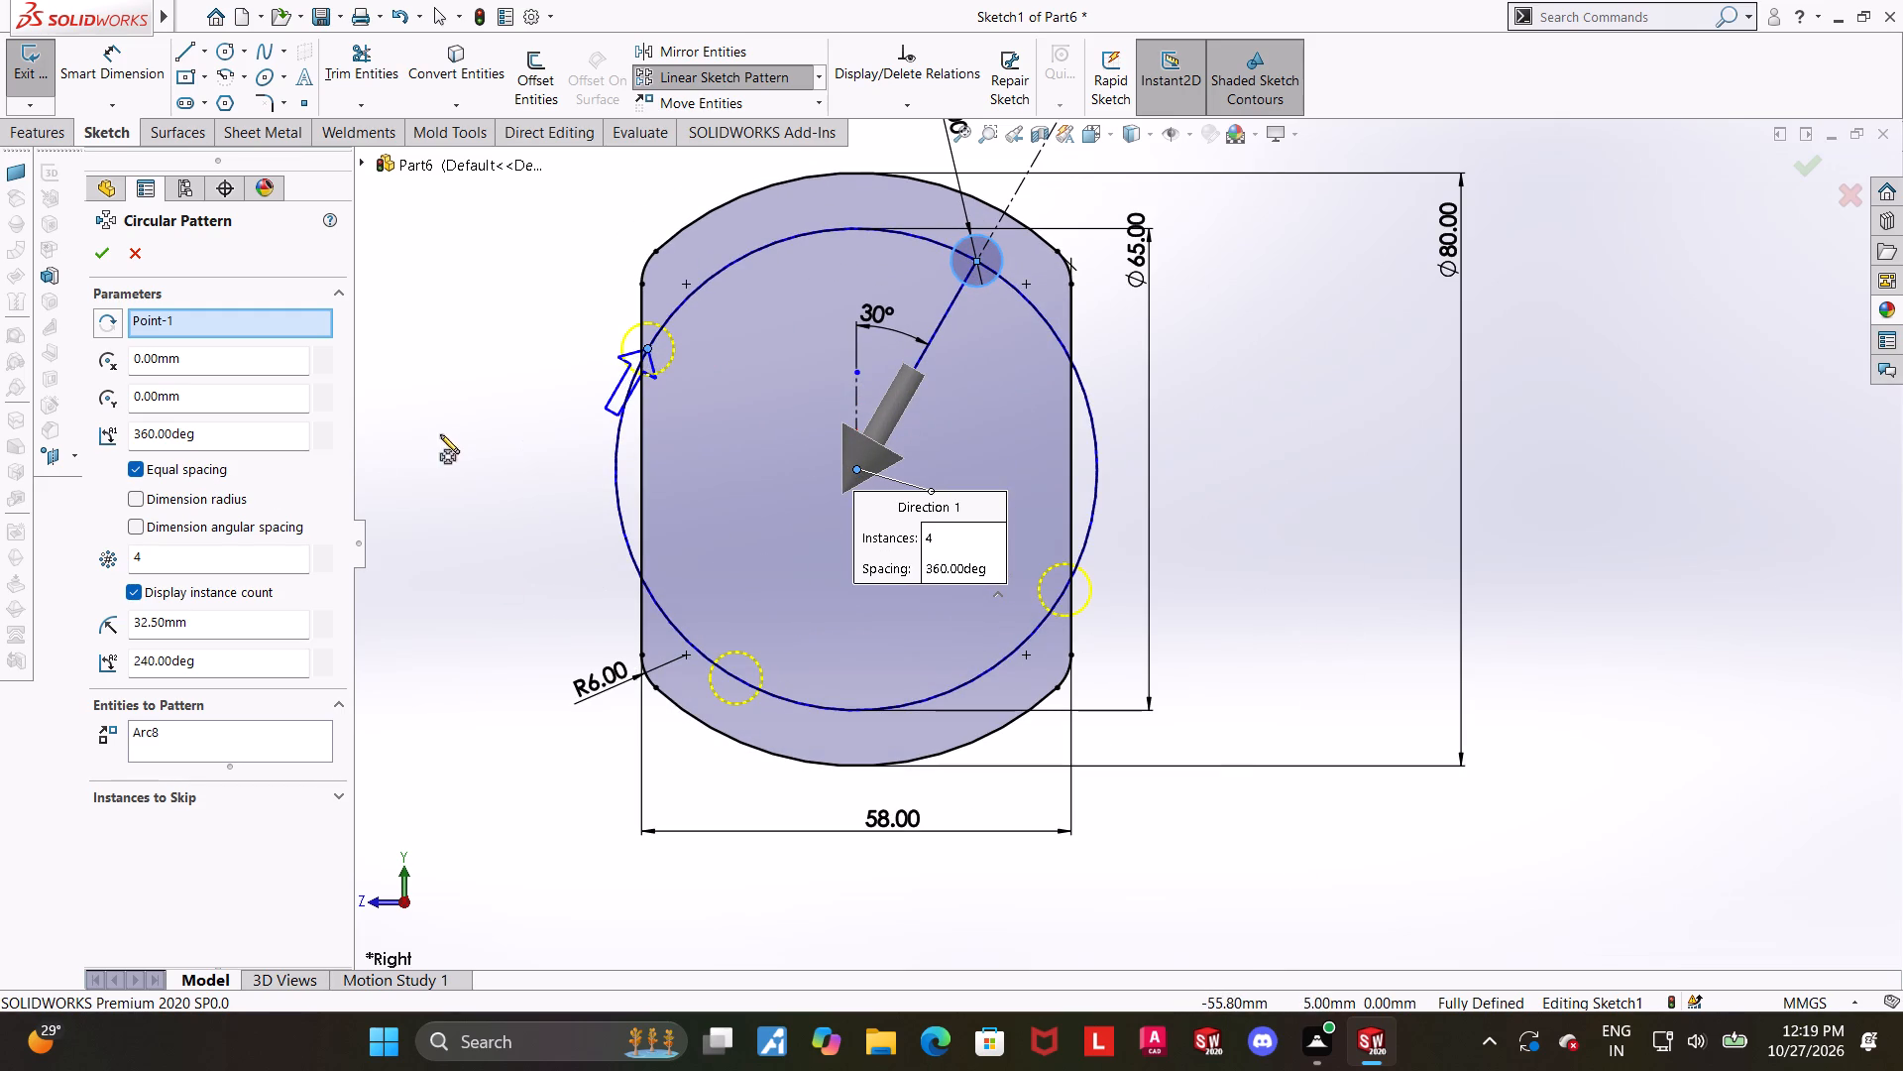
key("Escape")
Mirror the 7 mm hole circle about the vertical centerline, keeping the original.
scroll(858, 297, "up", 1)
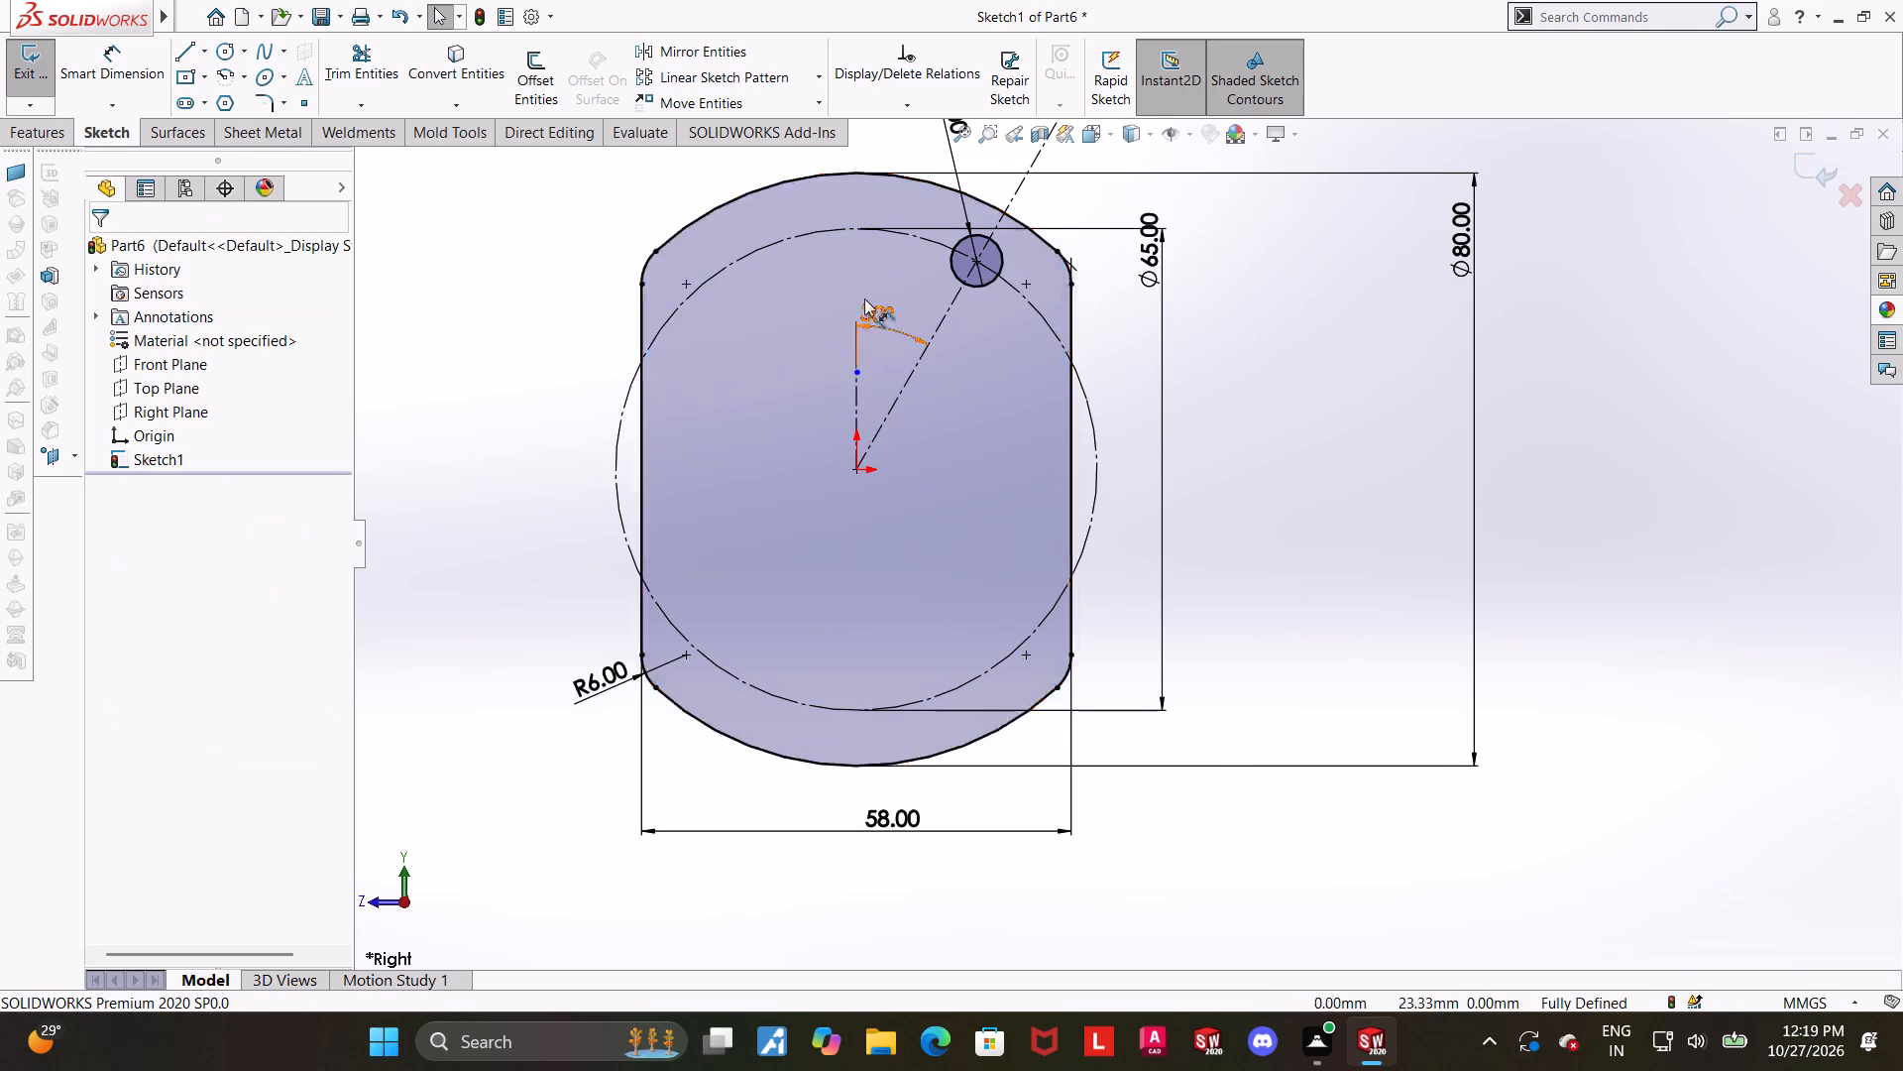
scroll(864, 298, "up", 1)
scroll(990, 282, "down", 2)
key("Escape")
left_click(674, 49)
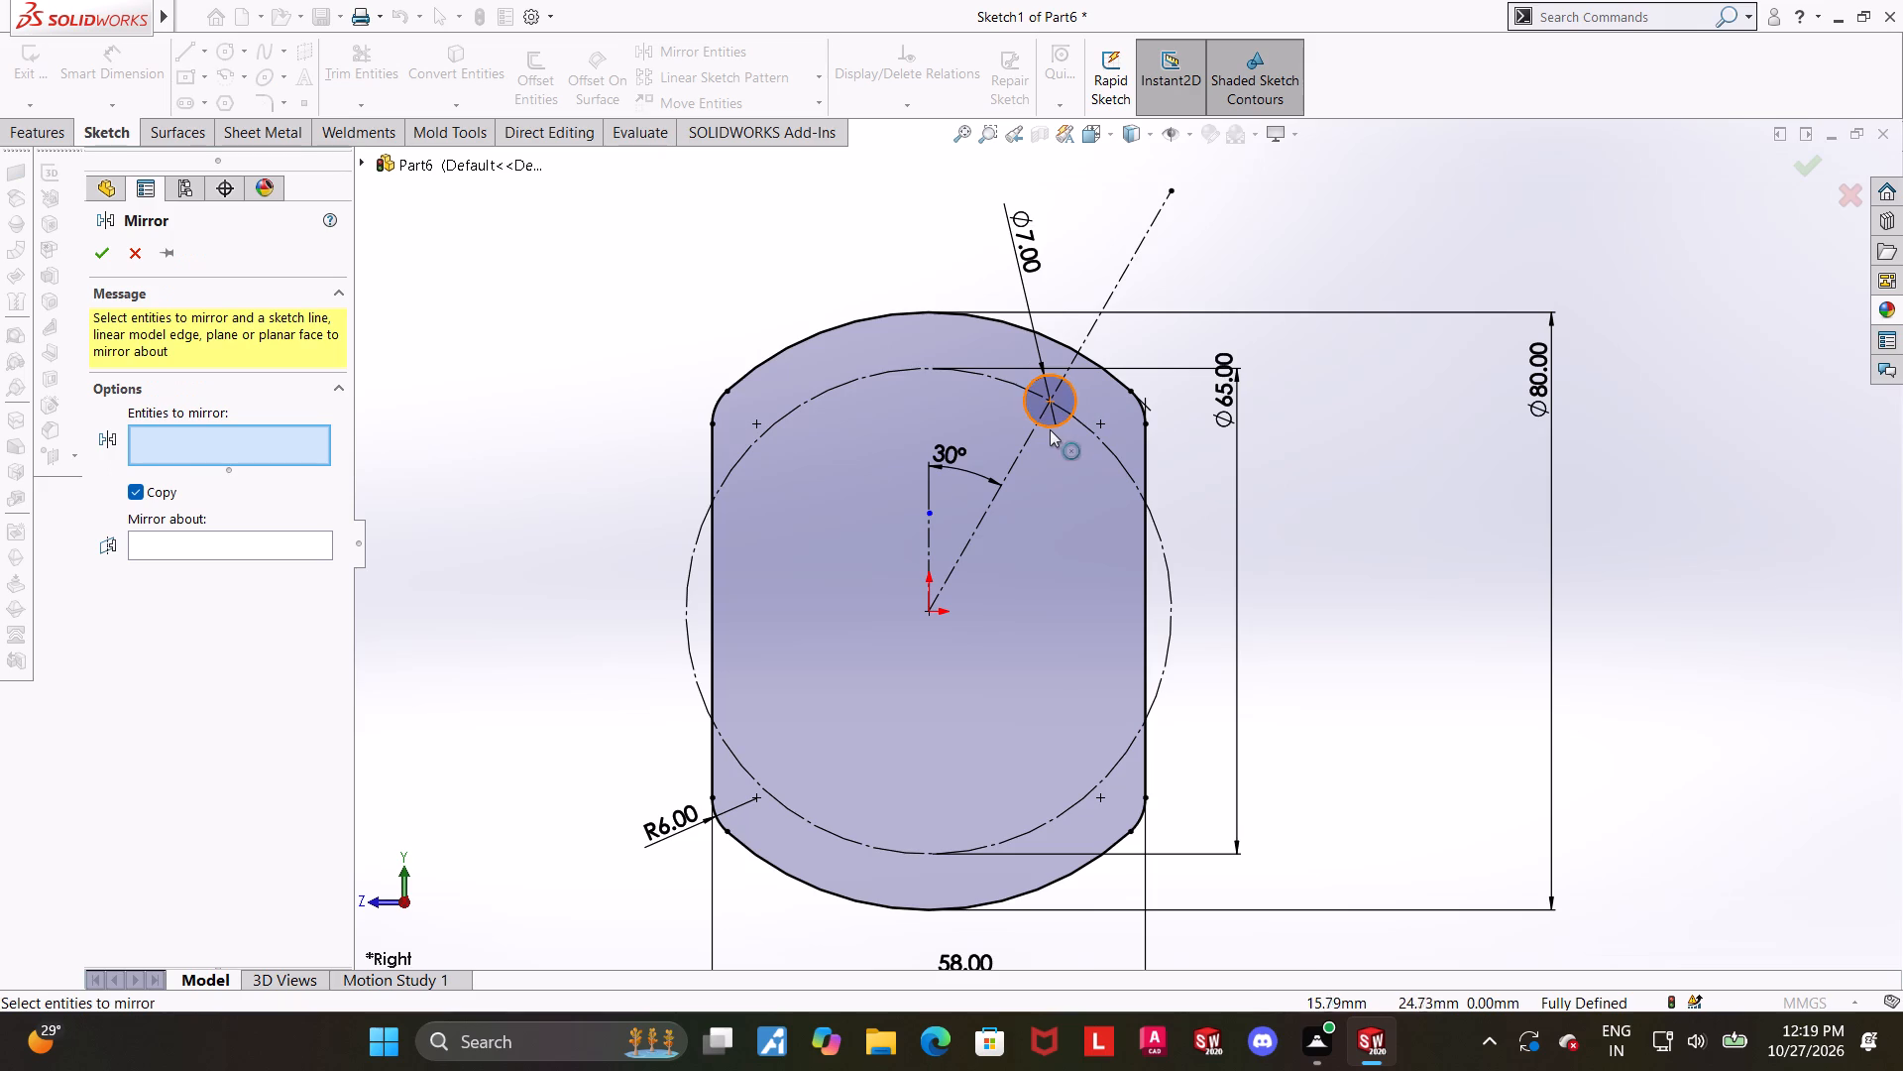
left_click(1057, 431)
double_click(227, 548)
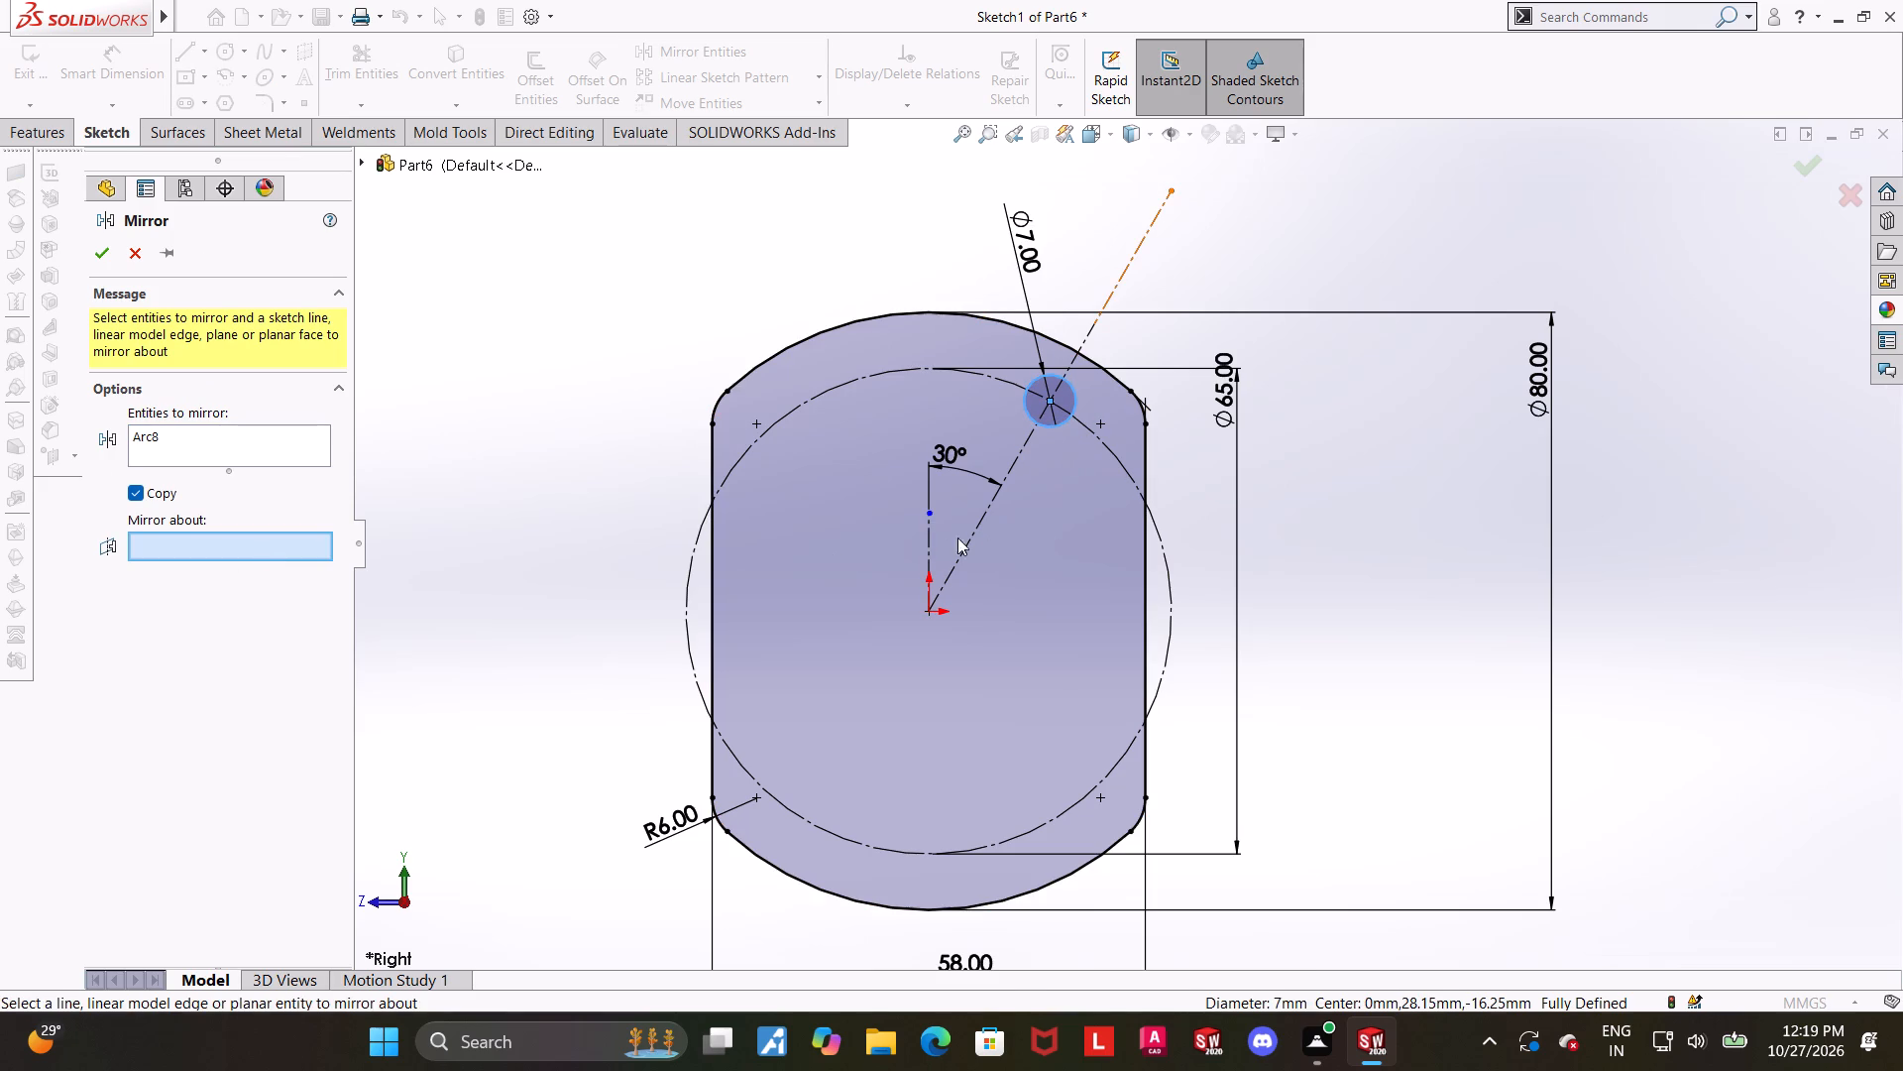
left_click(928, 539)
left_click(98, 259)
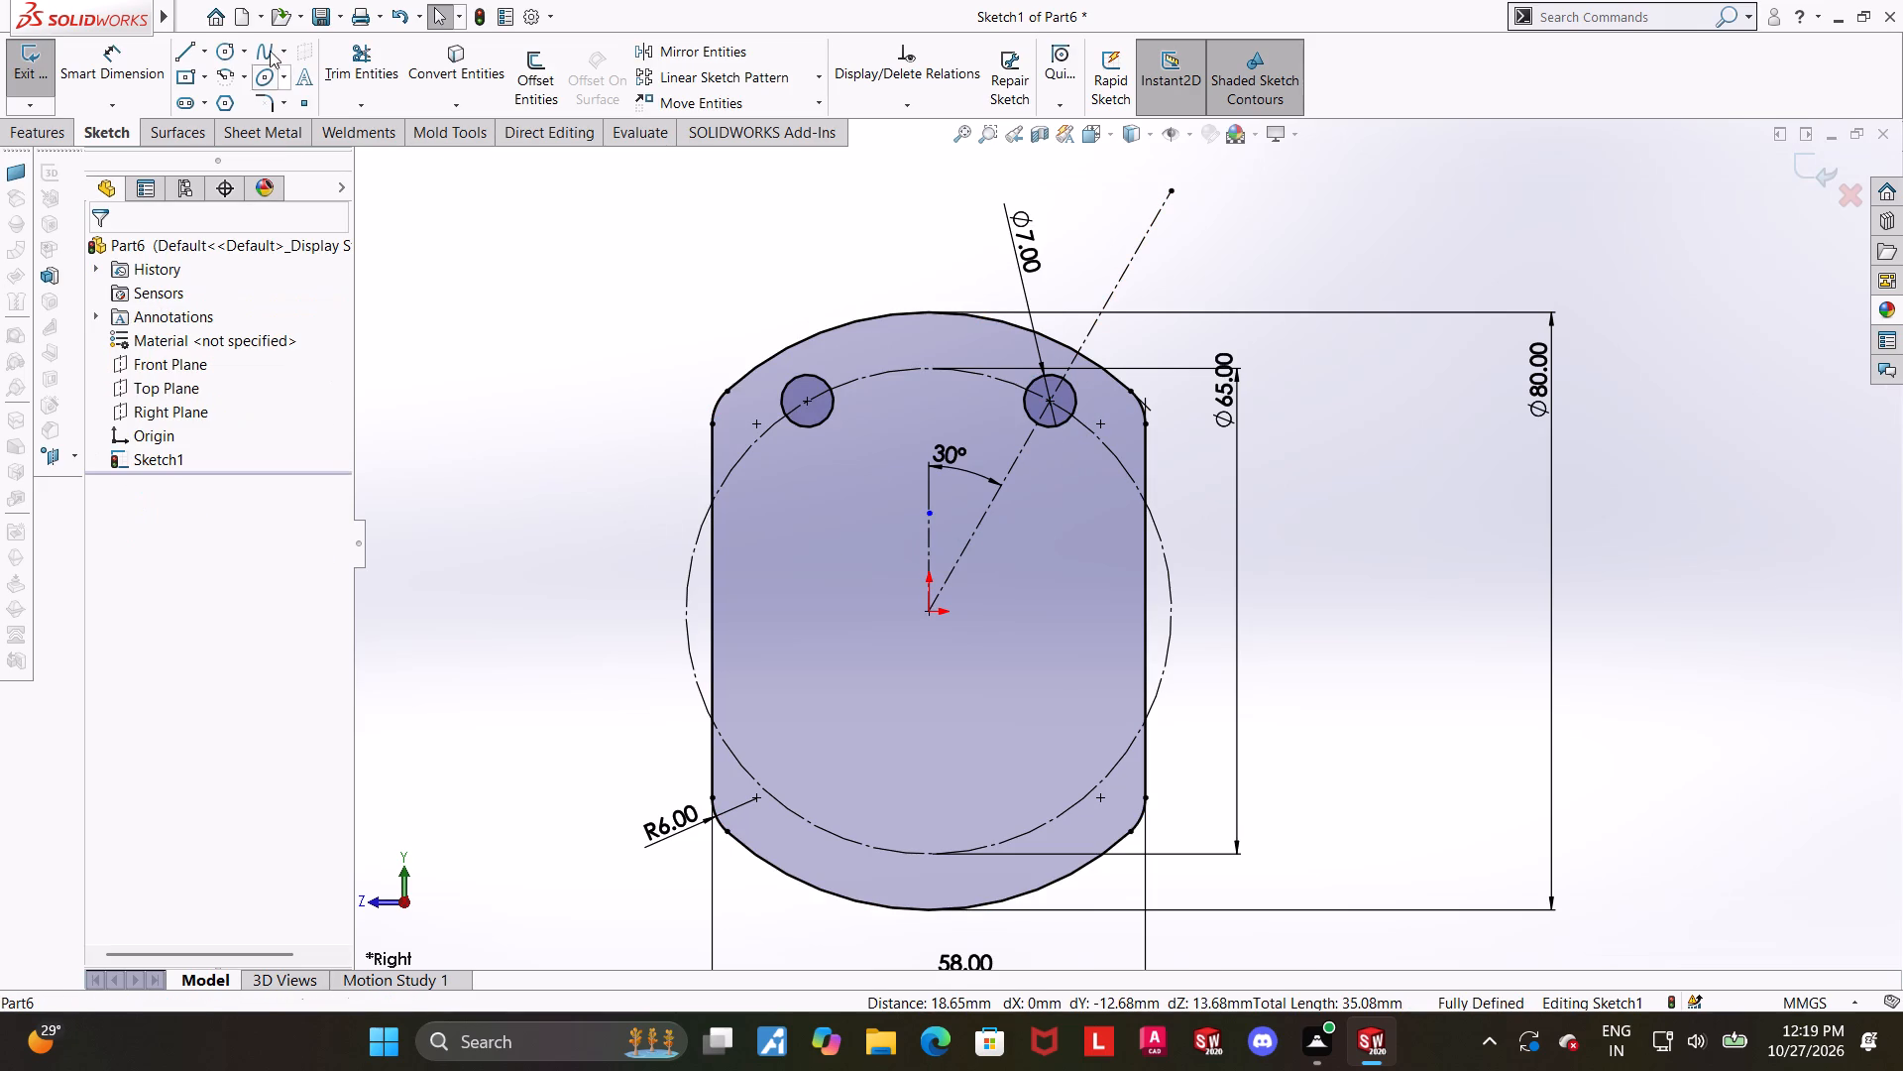
key("Escape")
Sketch a horizontal centerline about 24 mm long from the origin toward the flange's left edge.
left_click(207, 45)
left_click(216, 107)
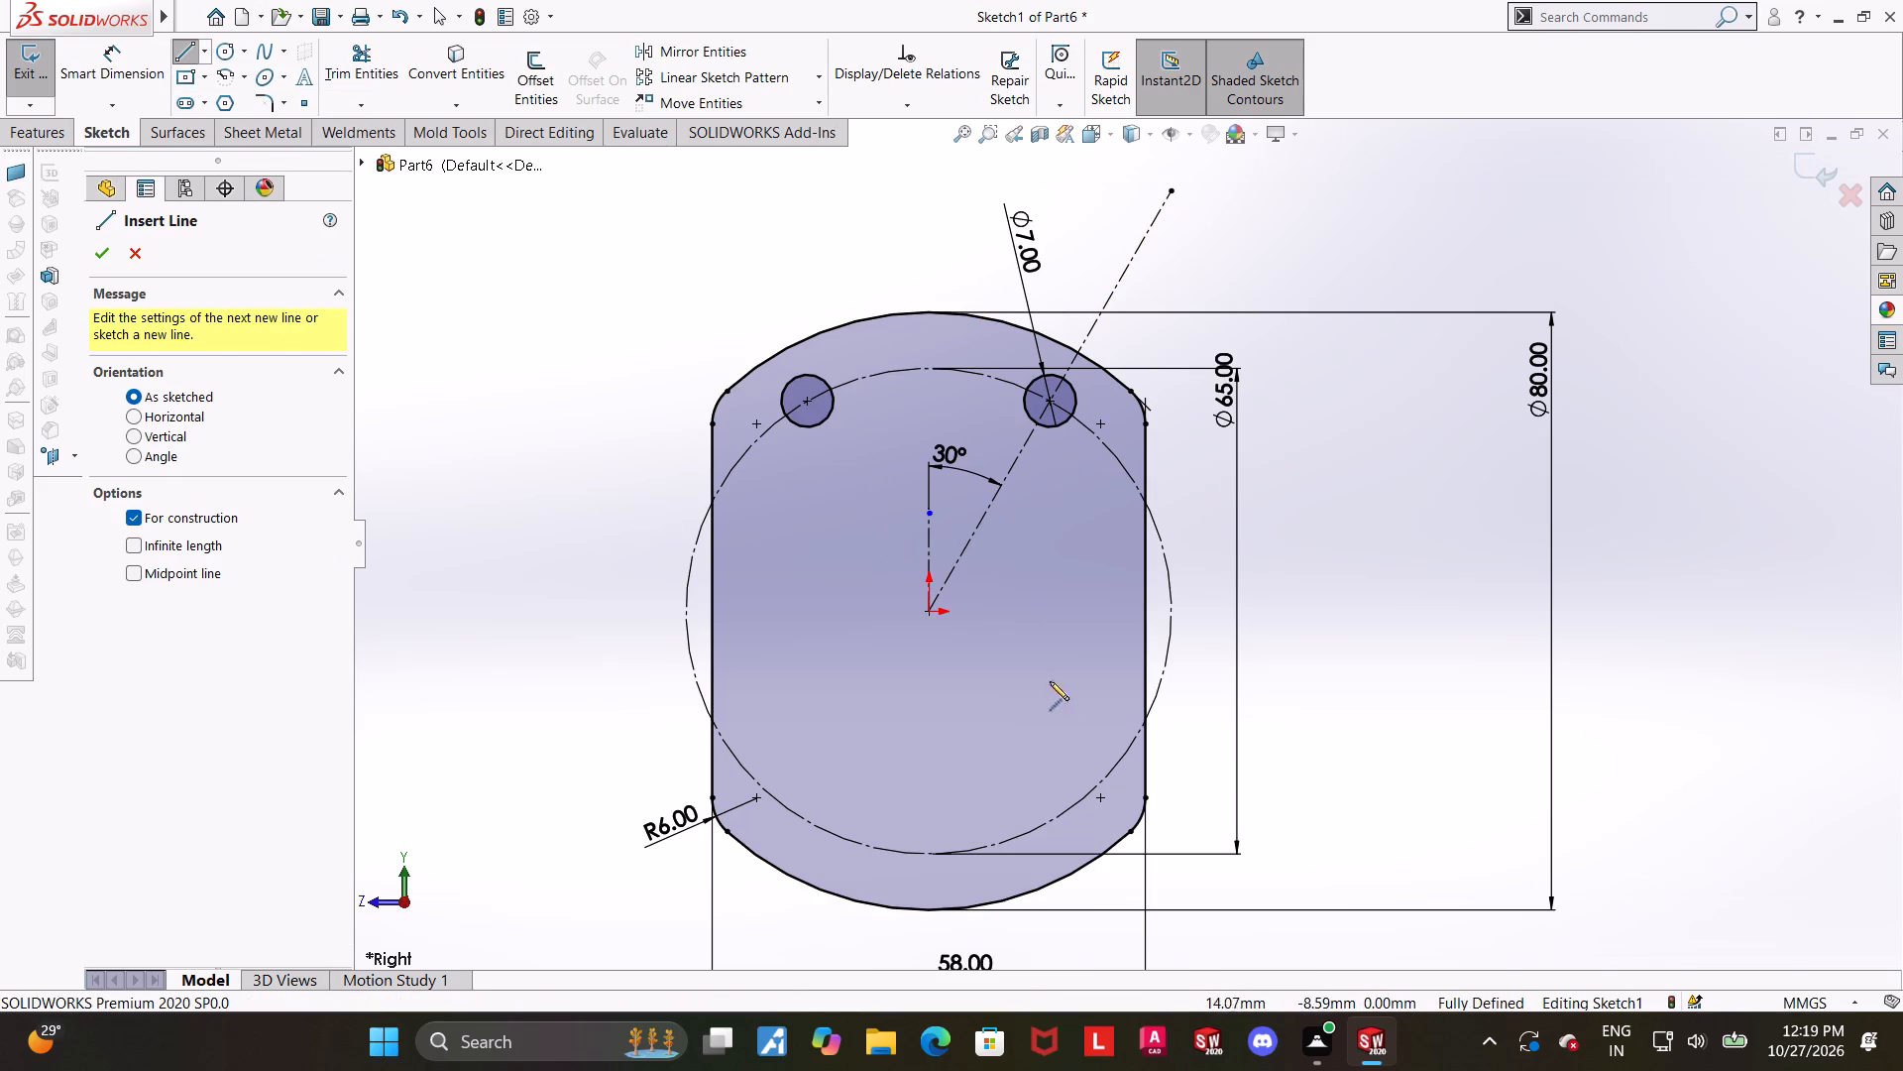
left_click(928, 612)
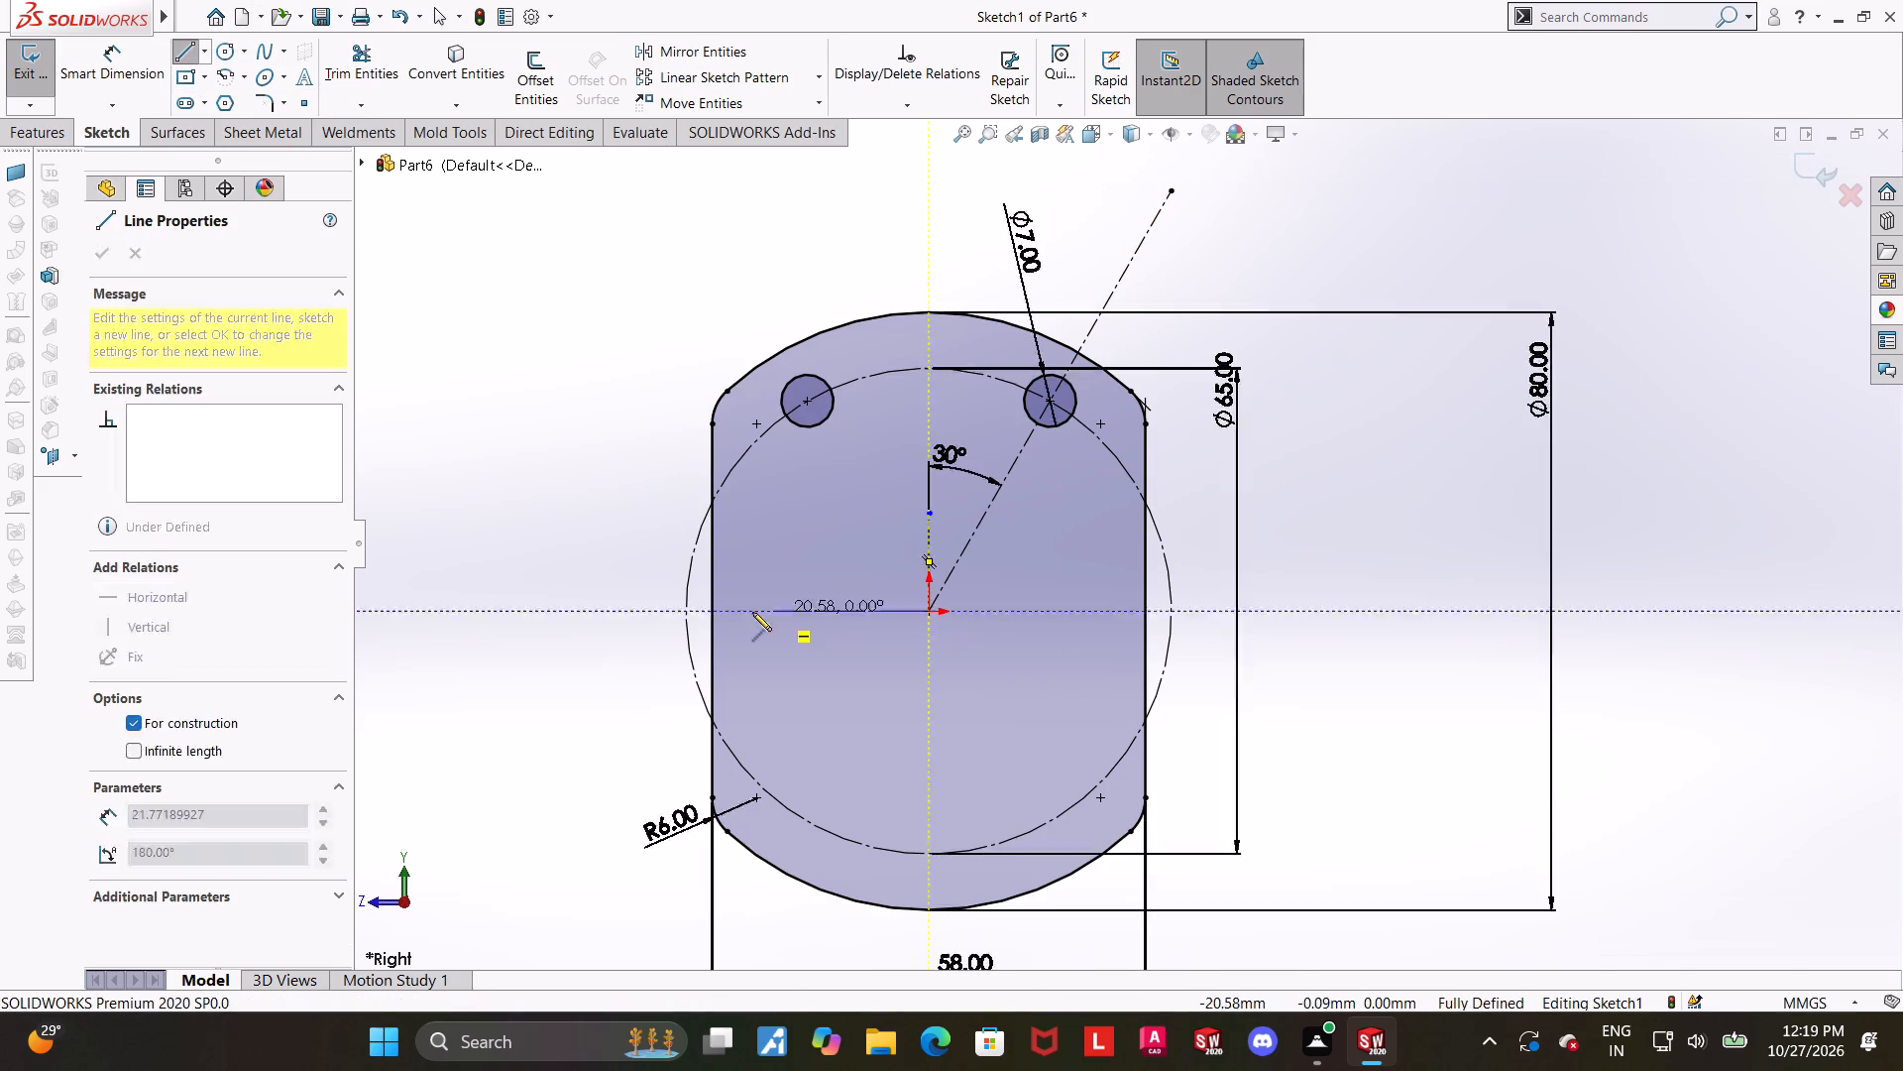
left_click(750, 612)
key("Escape")
key("Escape")
Mirror both upper hole circles about the horizontal centerline, keeping the originals.
left_click(633, 57)
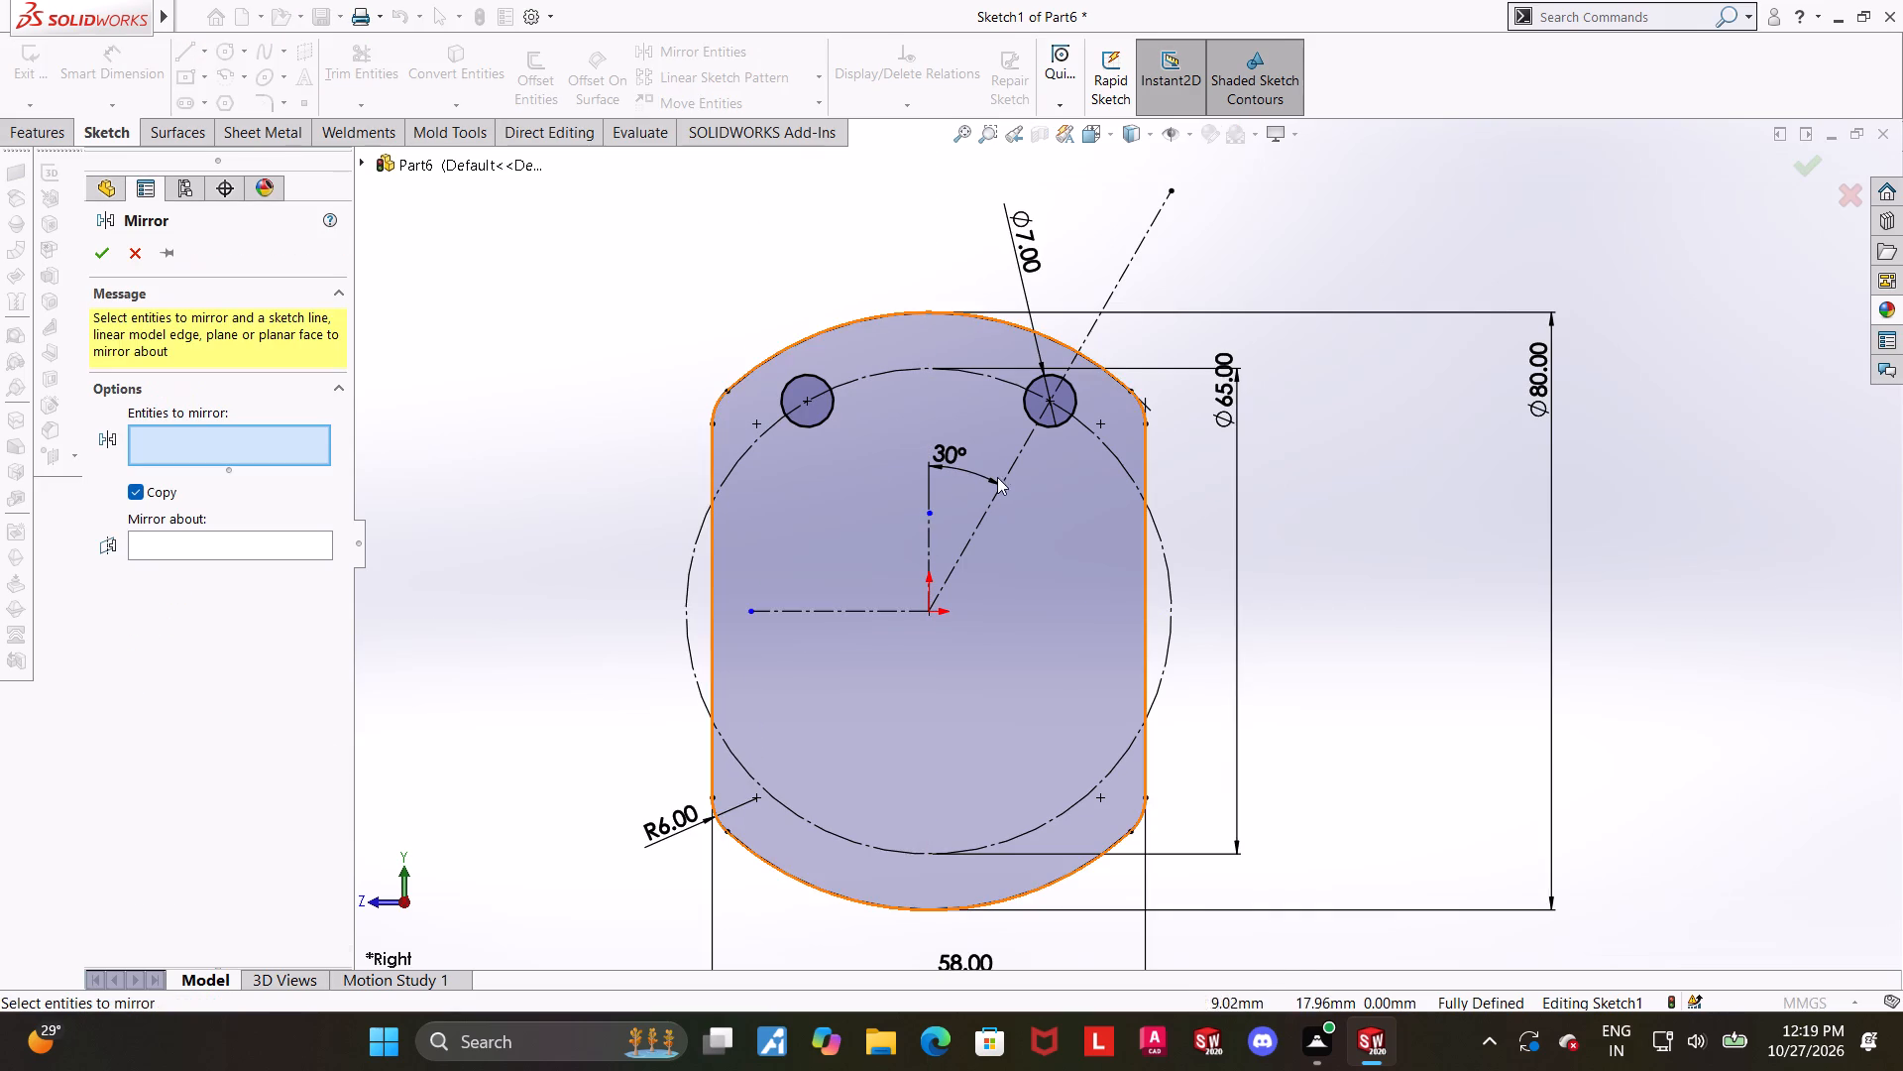
left_click(831, 416)
left_click(1067, 424)
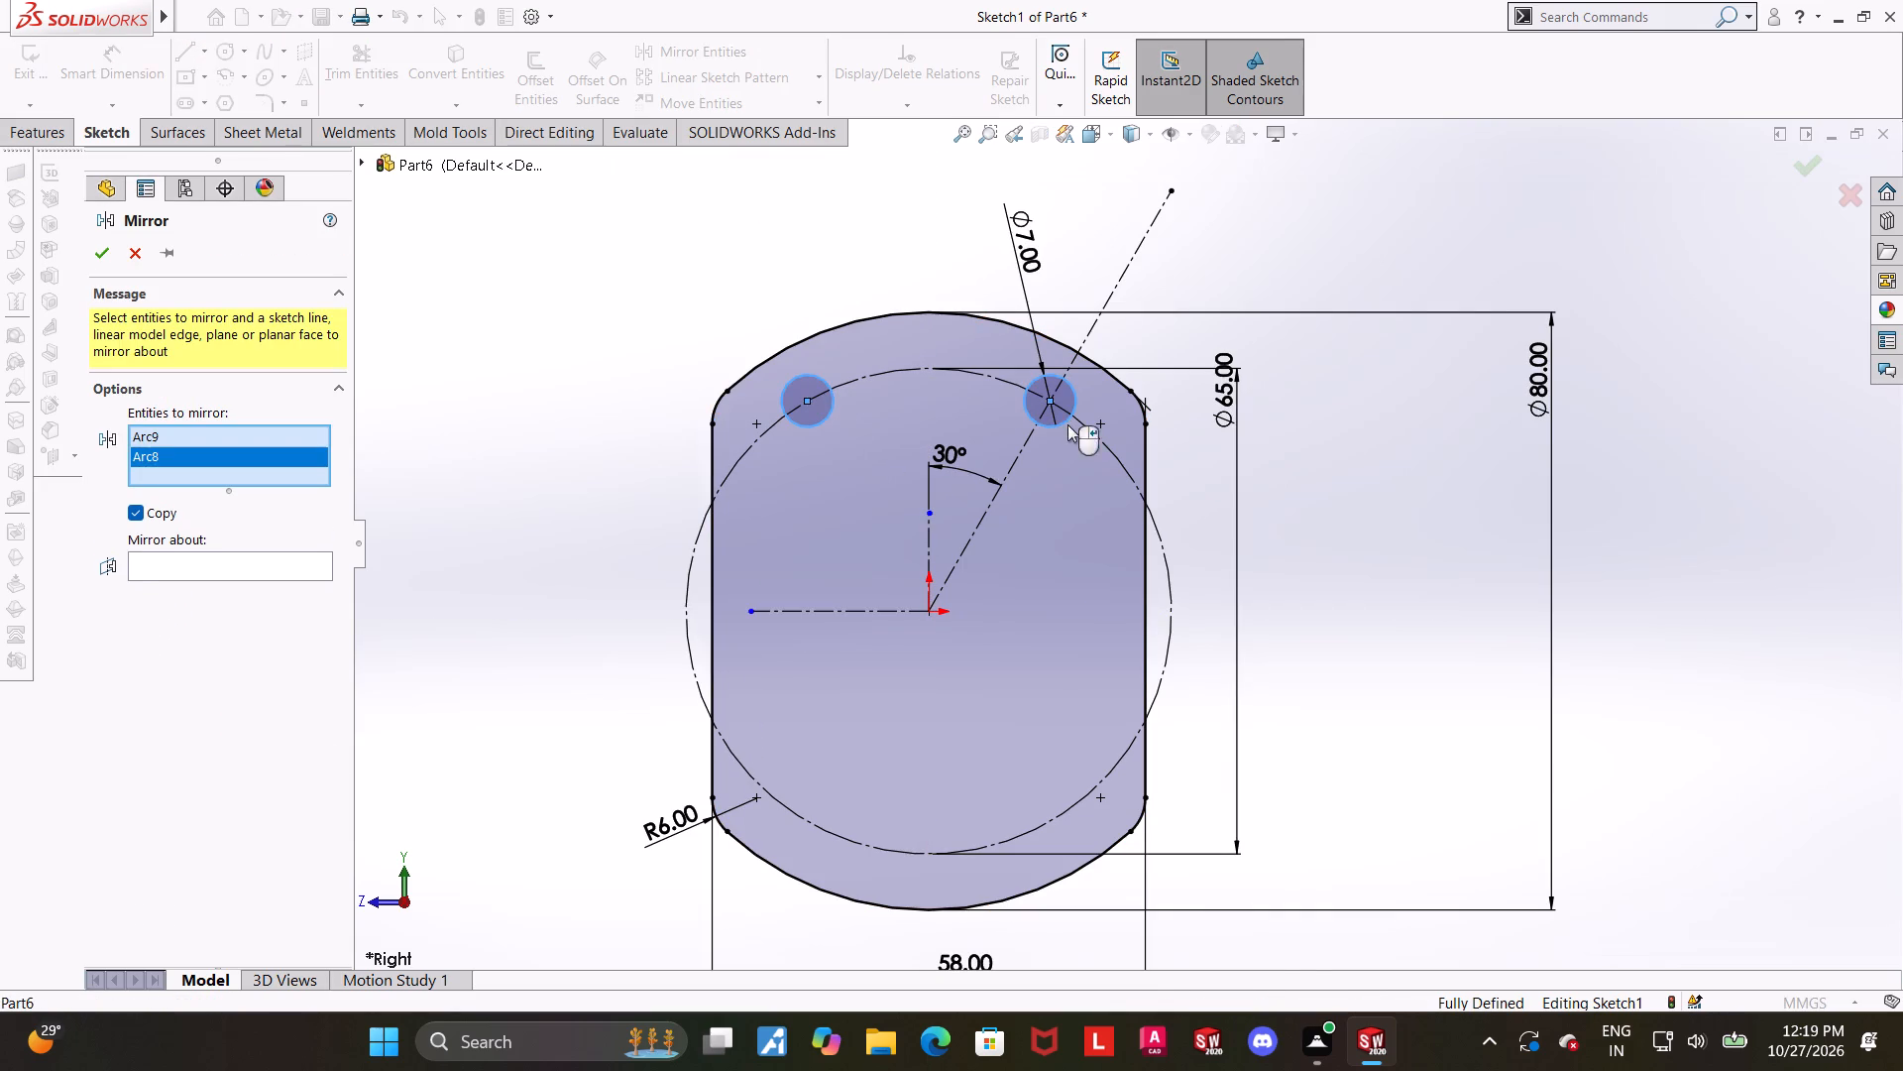
left_click(134, 563)
left_click_drag(134, 563, 150, 563)
left_click(865, 607)
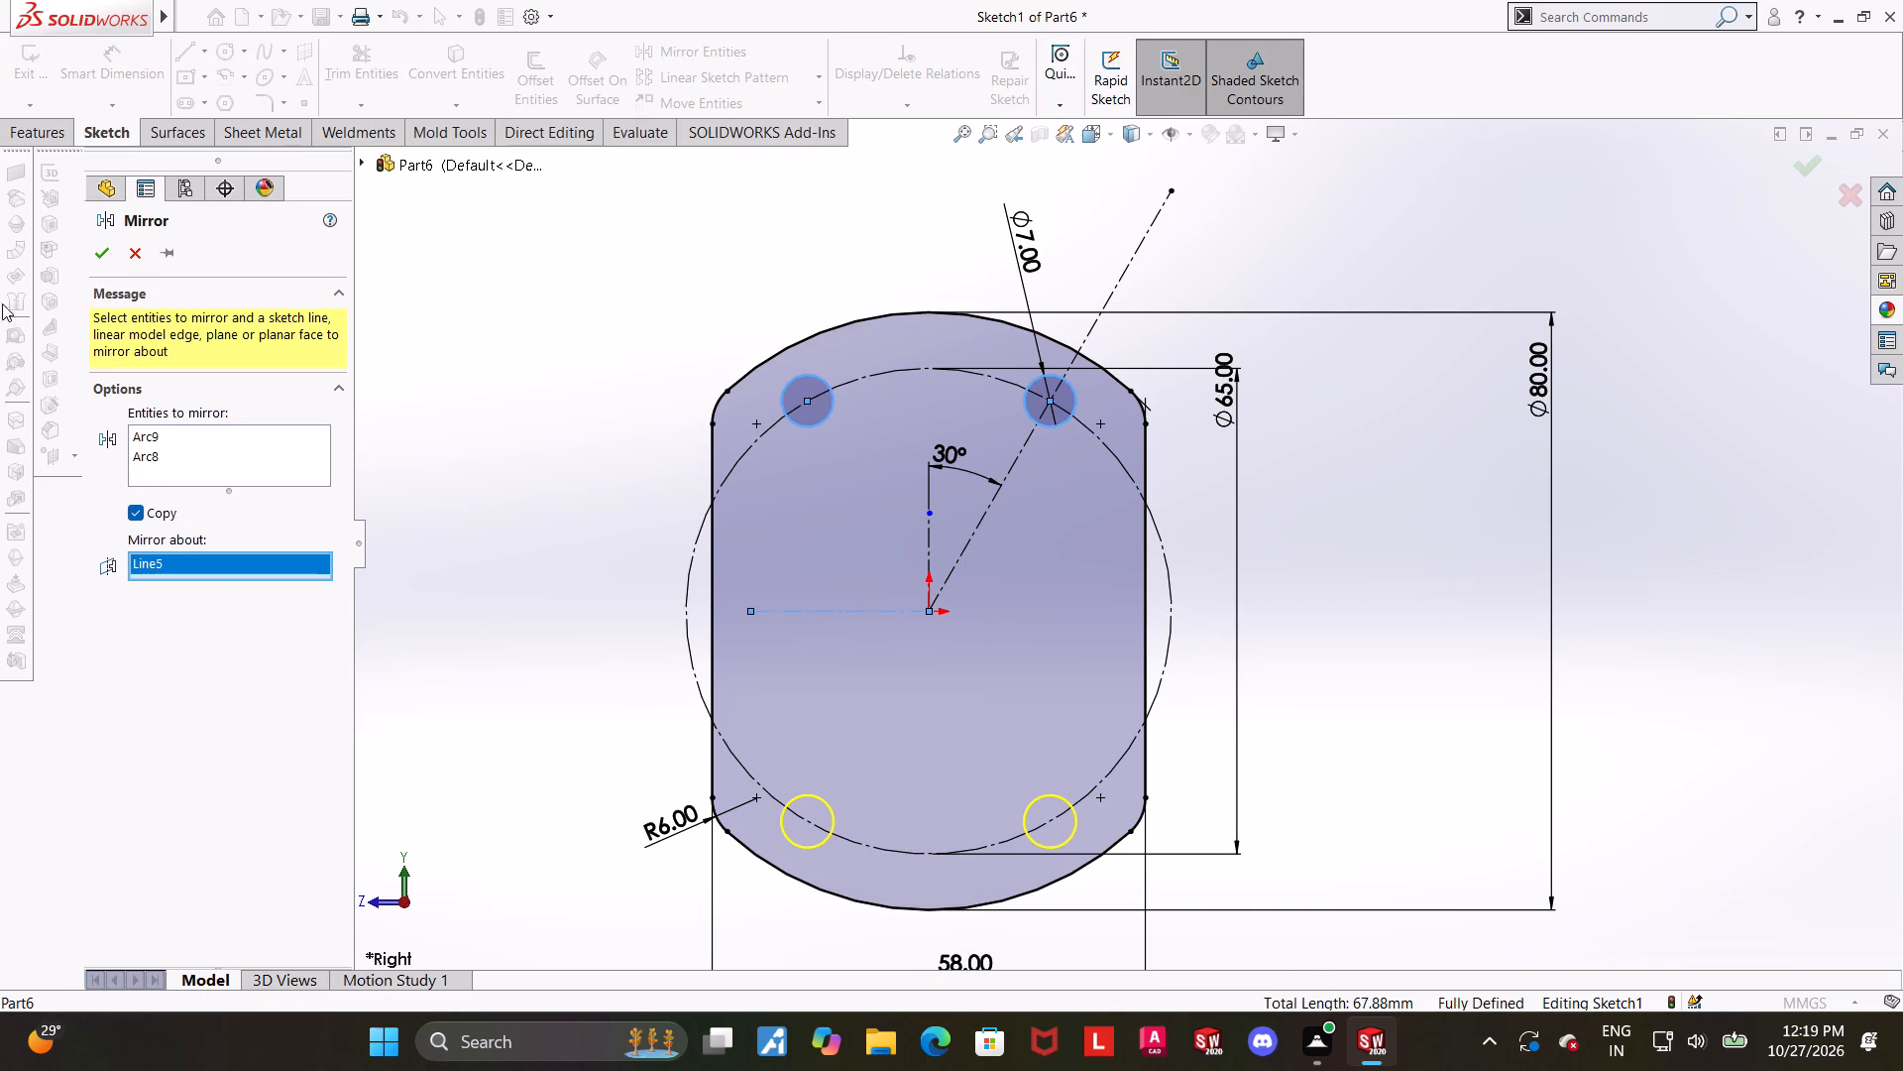
left_click(109, 257)
scroll(907, 463, "up", 3)
left_click(1474, 590)
scroll(1264, 555, "down", 1)
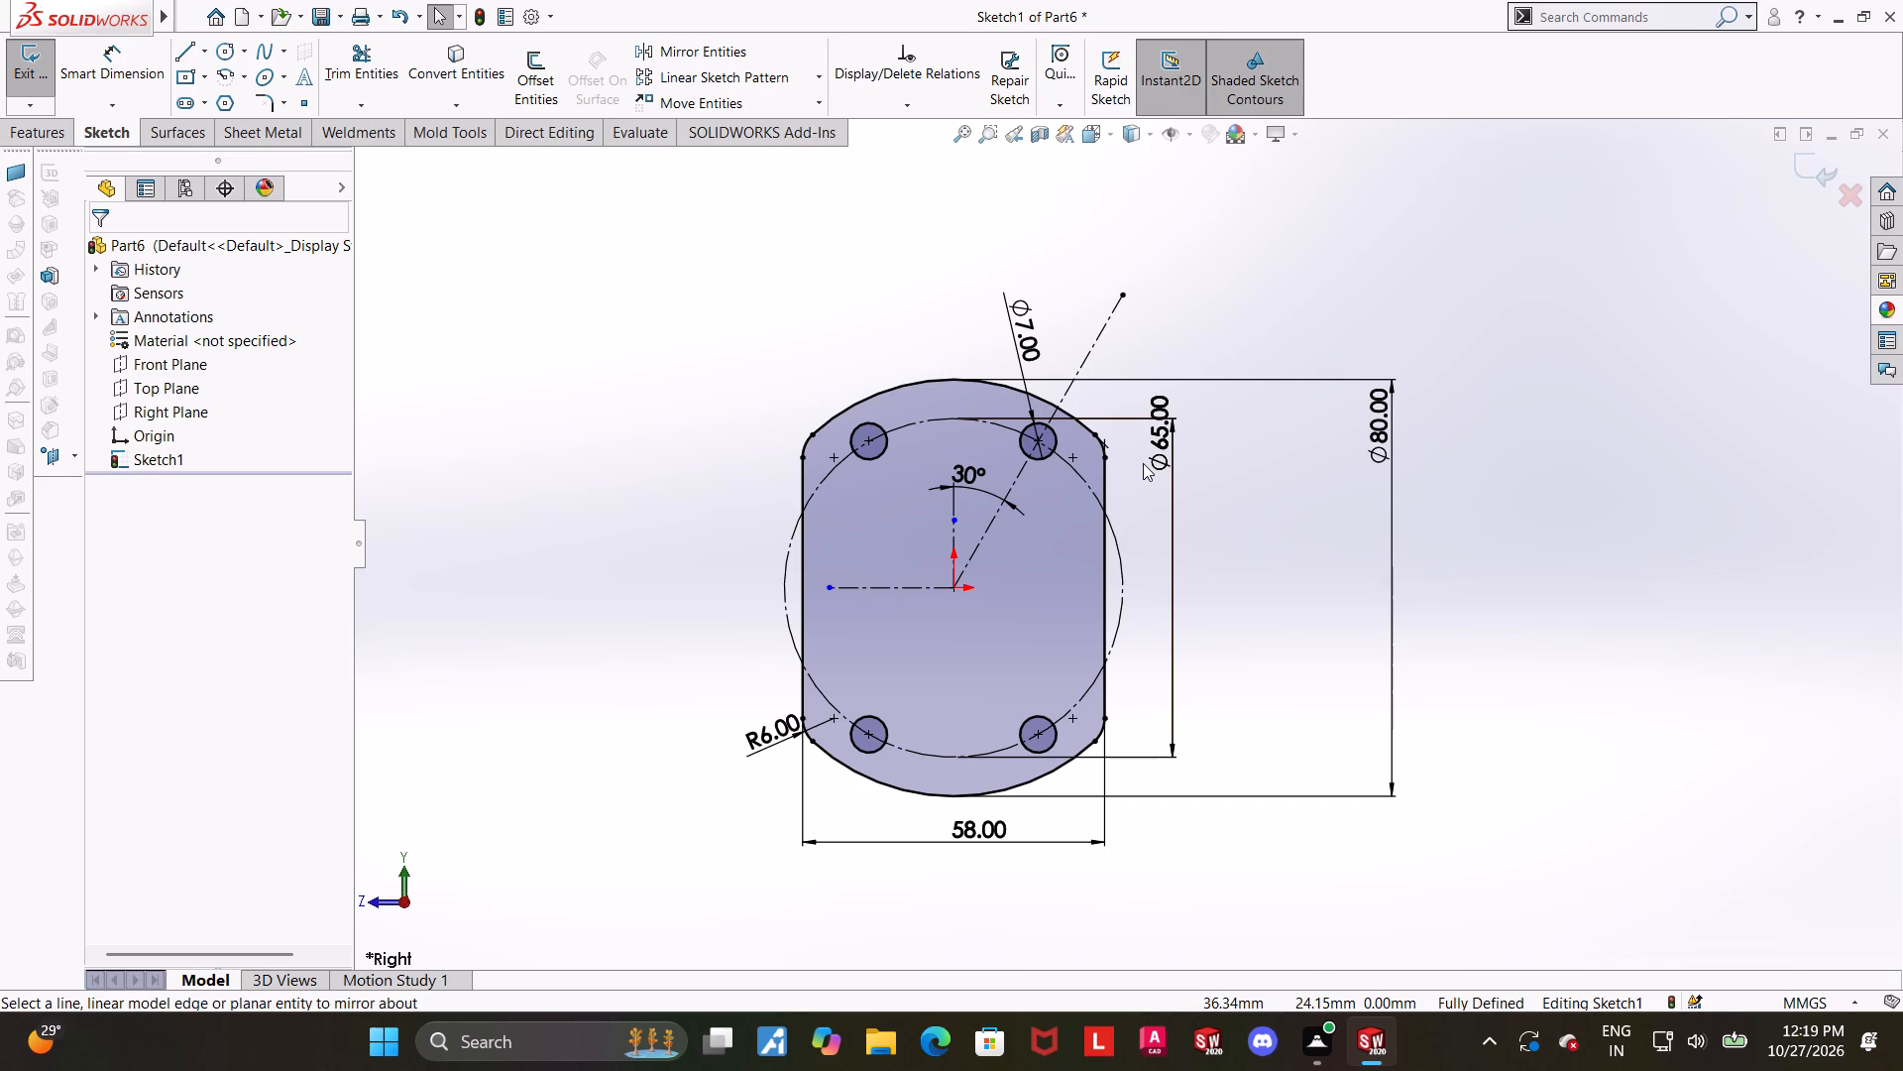
Exit the flange sketch and extrude it as a blind boss 12 mm deep.
scroll(858, 490, "up", 1)
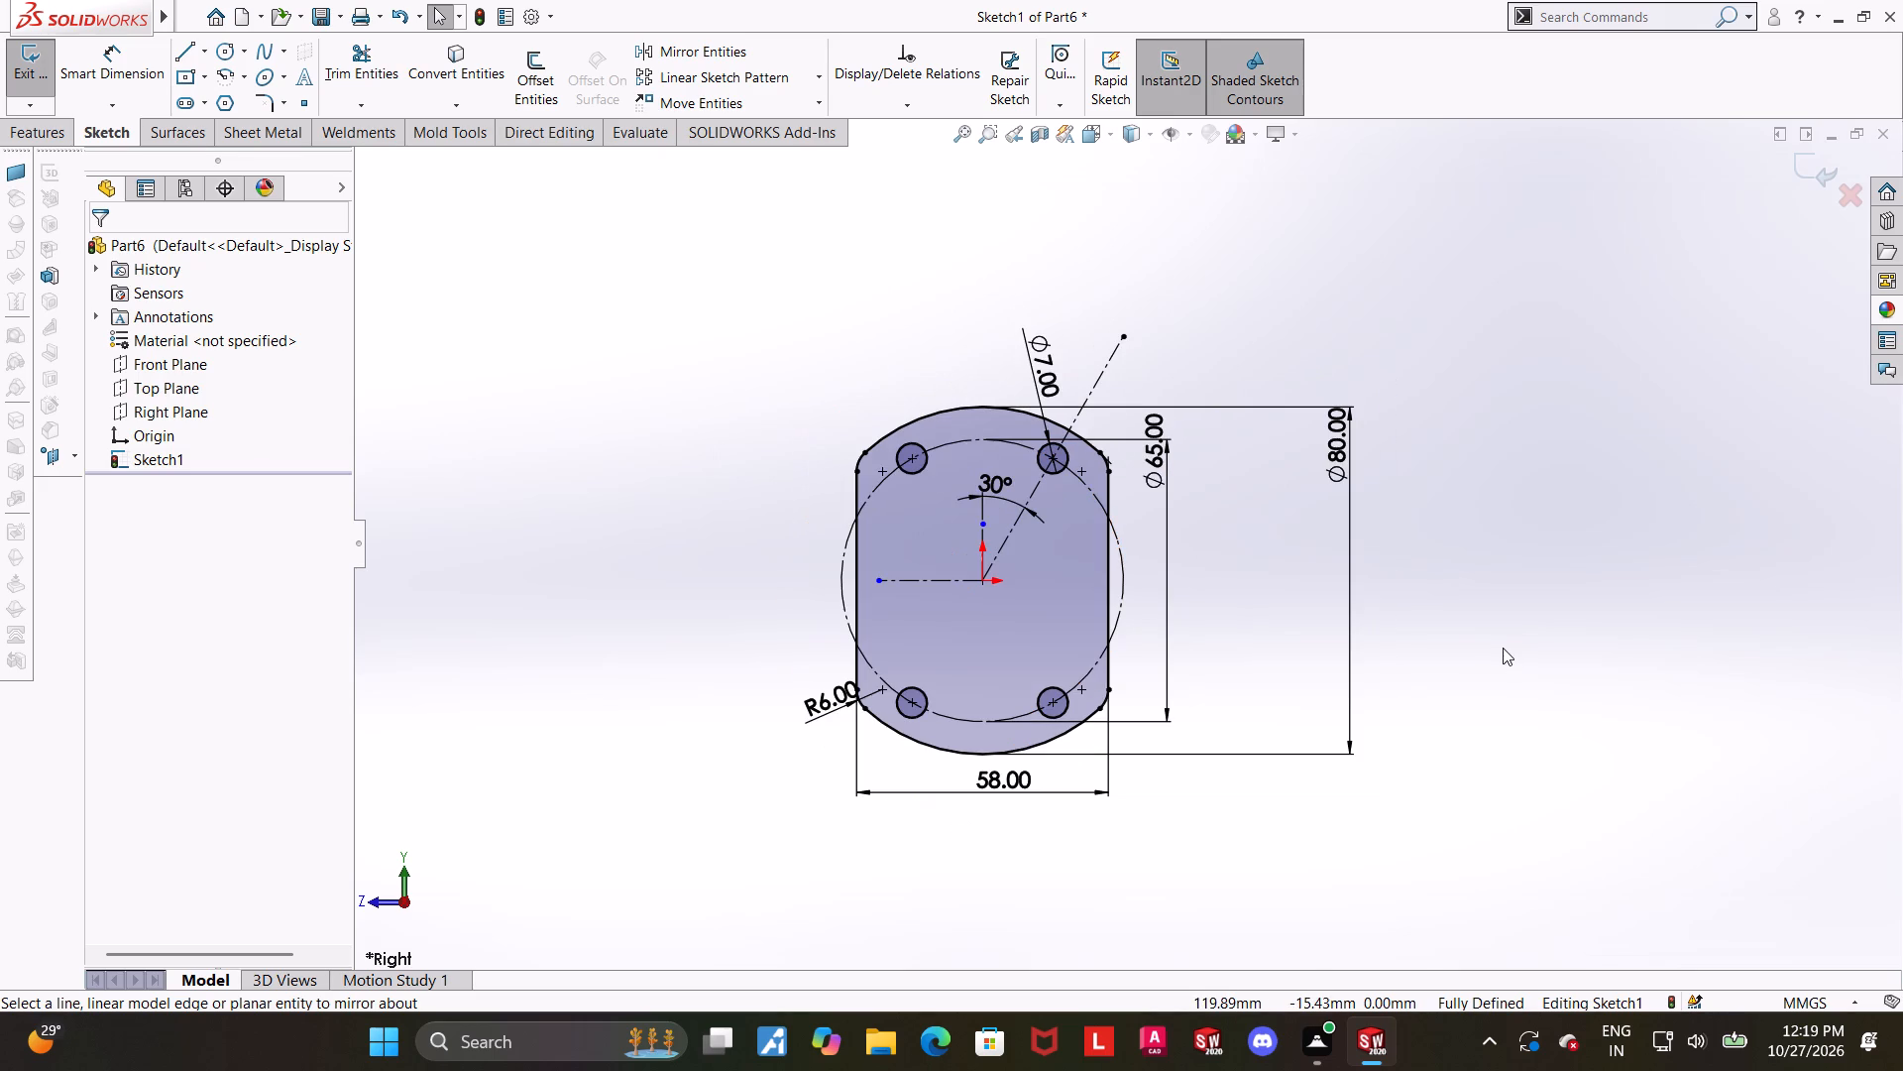
scroll(1326, 636, "up", 1)
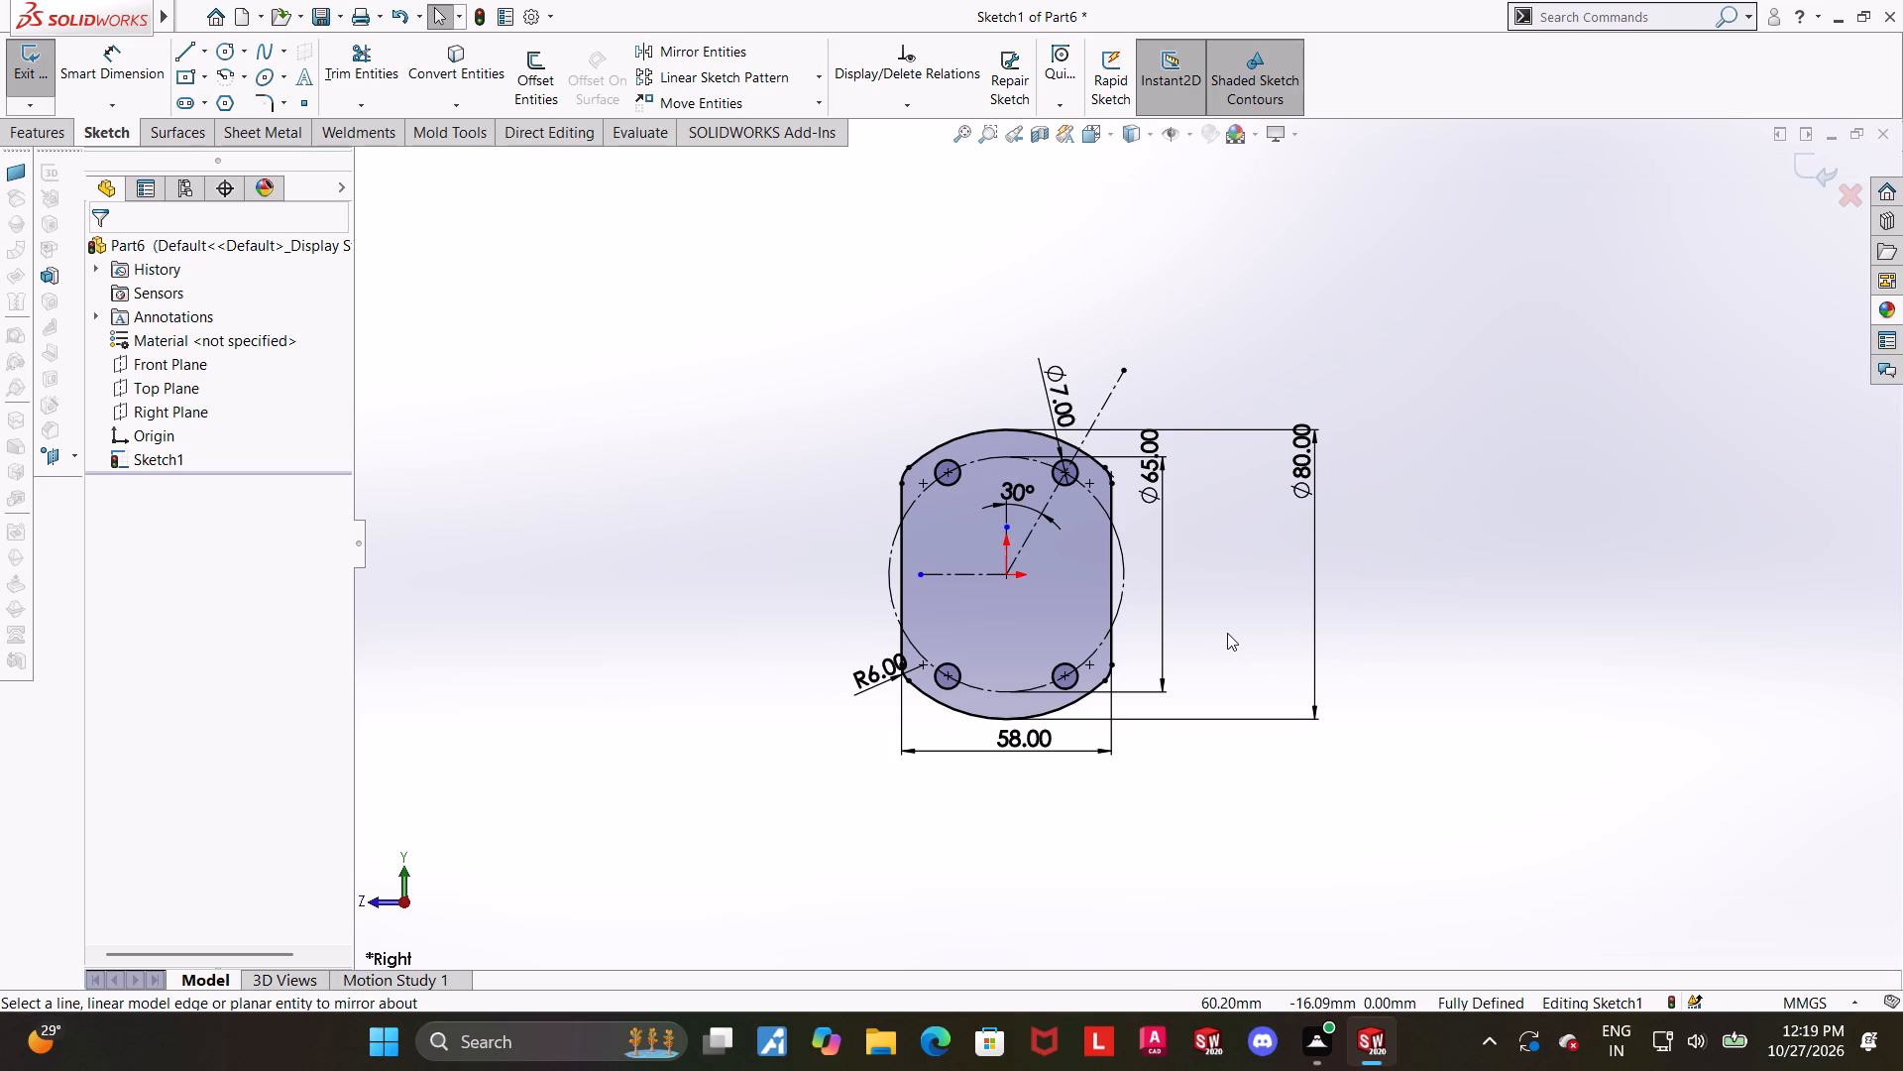
scroll(1223, 634, "up", 1)
scroll(1223, 634, "down", 1)
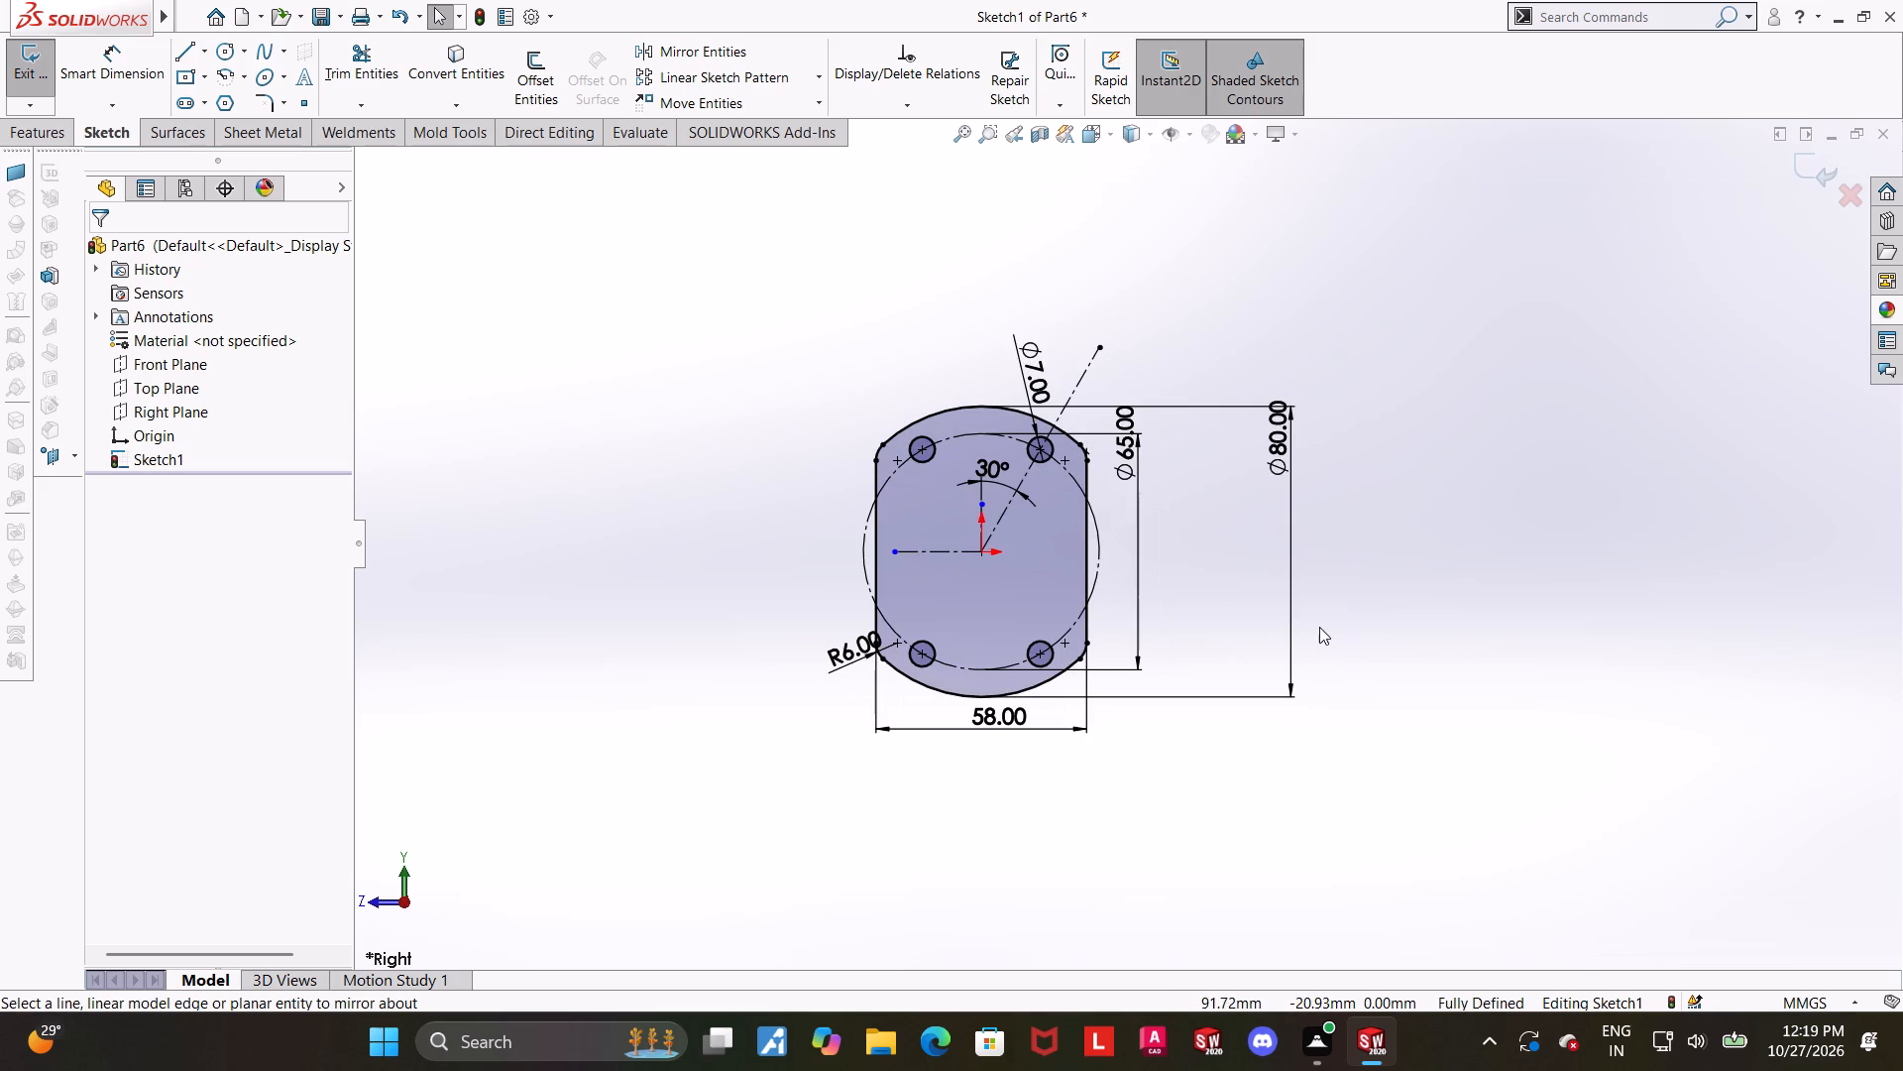
middle_click_drag(1271, 506, 1310, 506)
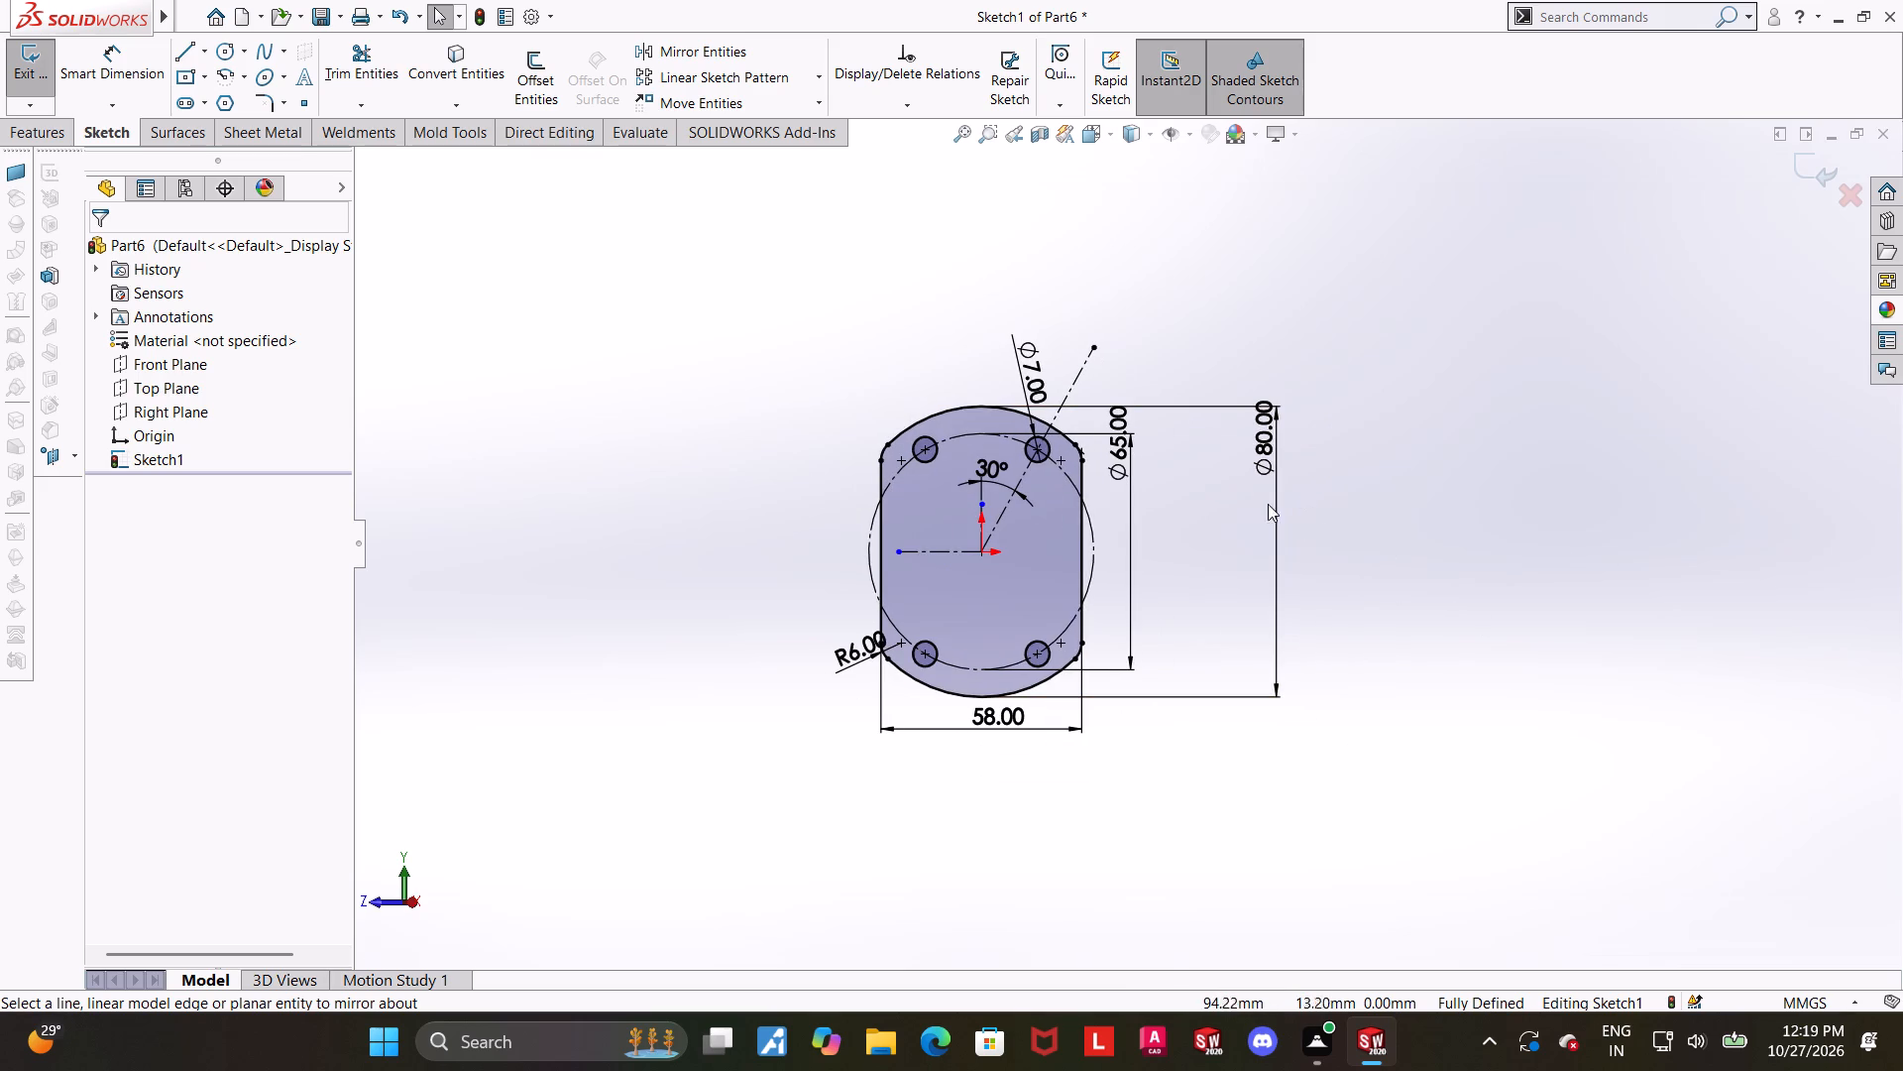
scroll(804, 471, "down", 2)
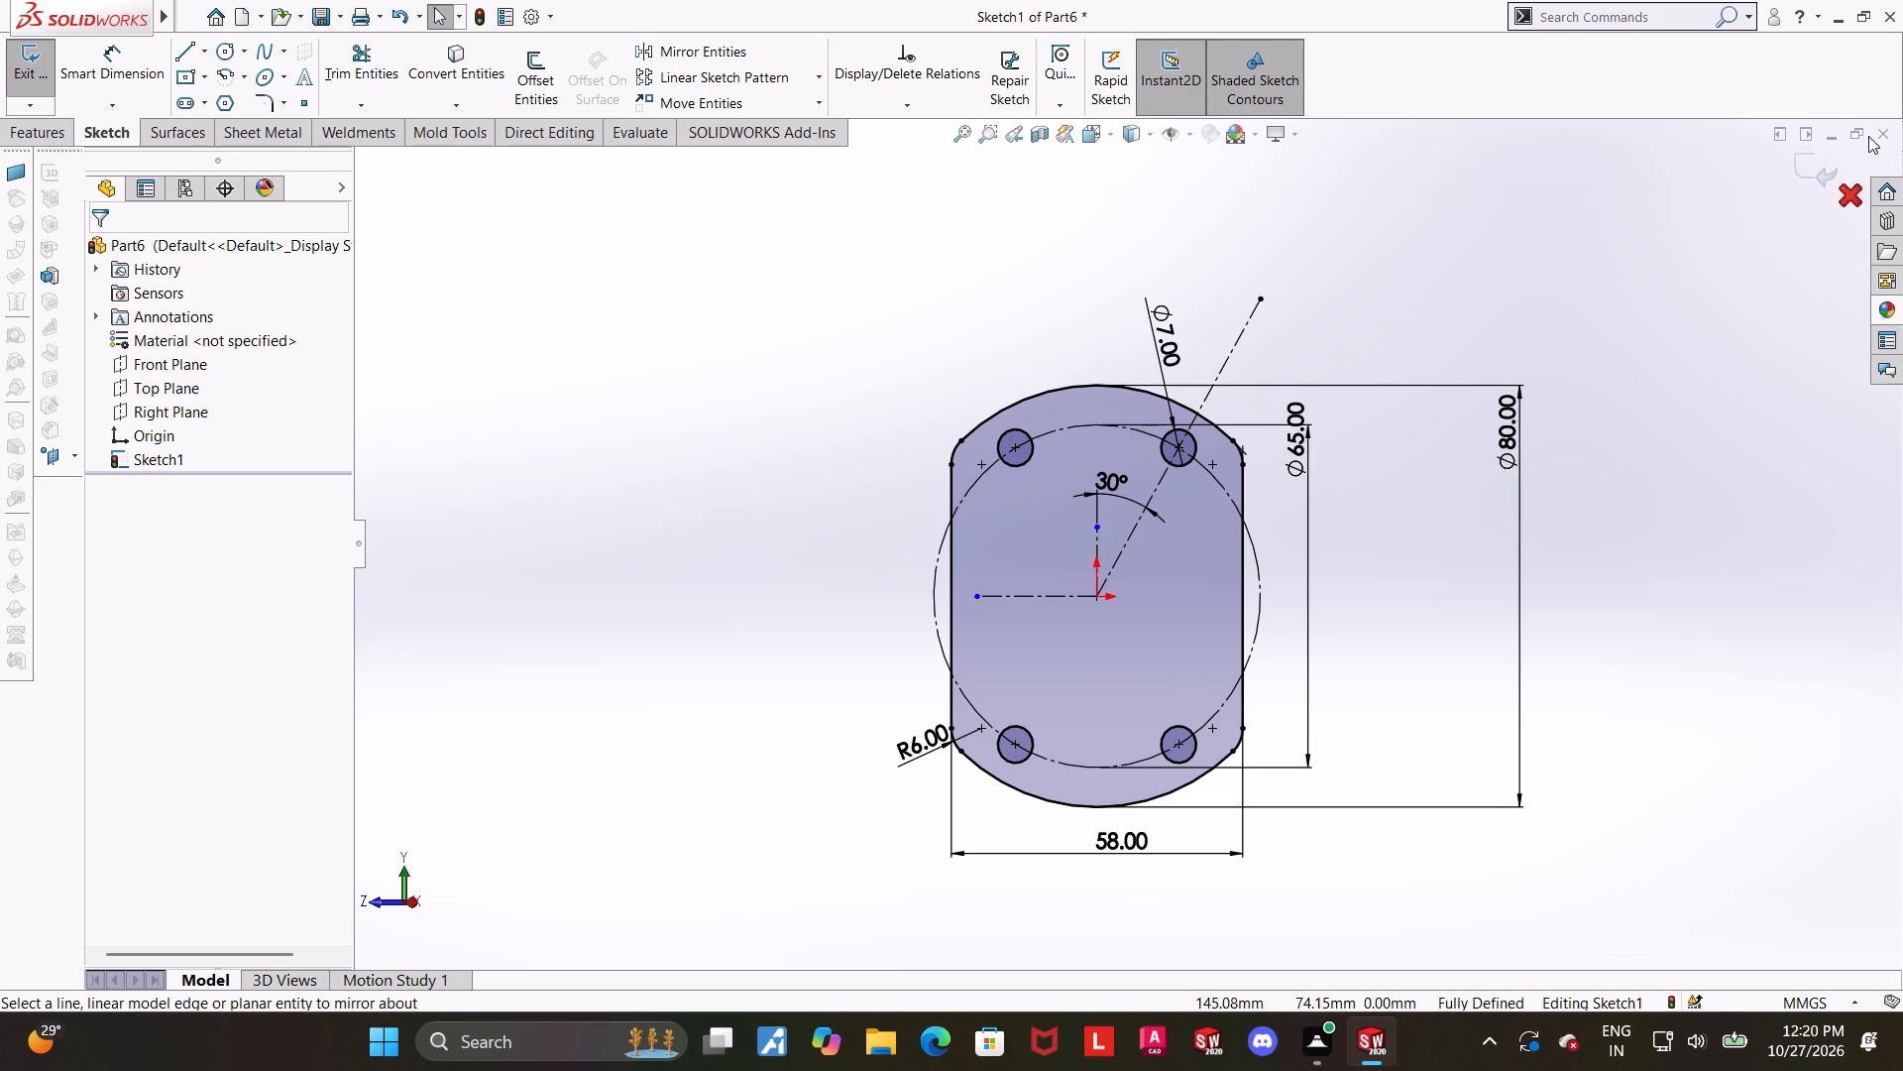
left_click(1809, 169)
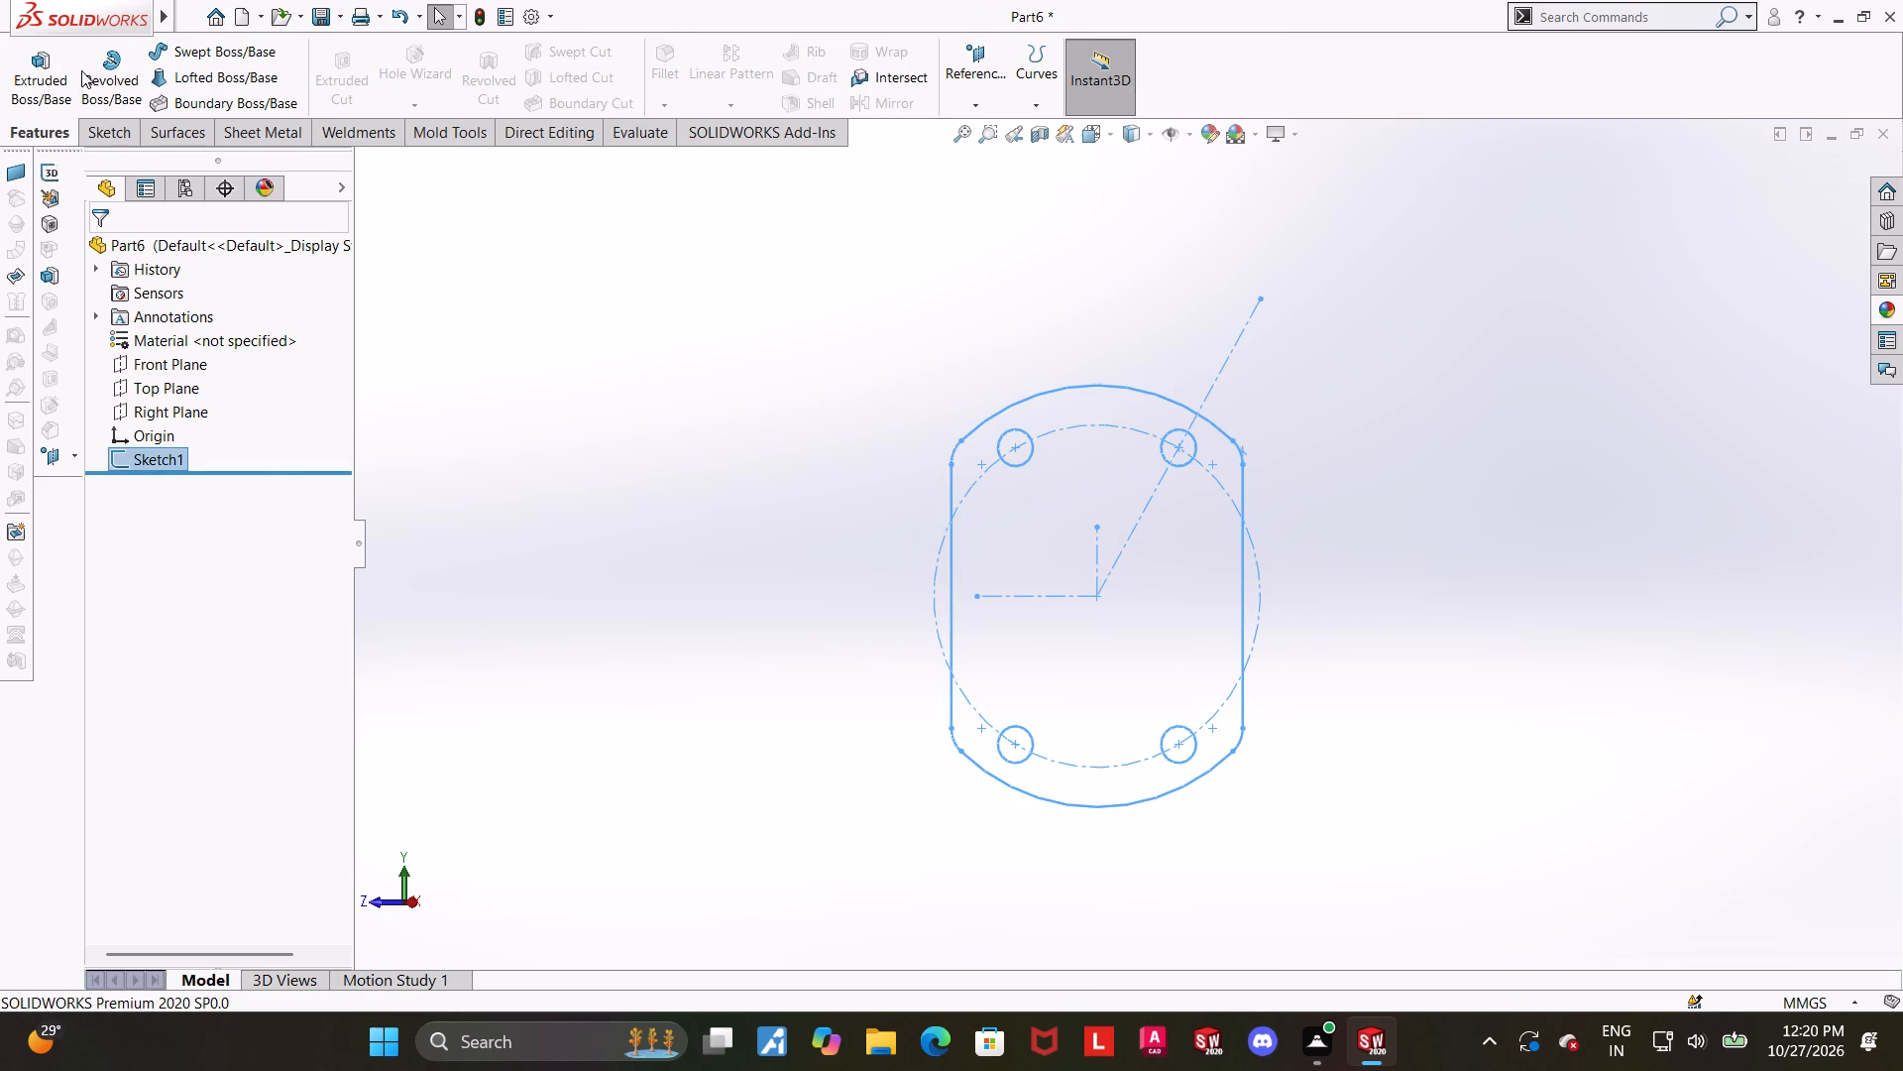
left_click(66, 63)
type("12")
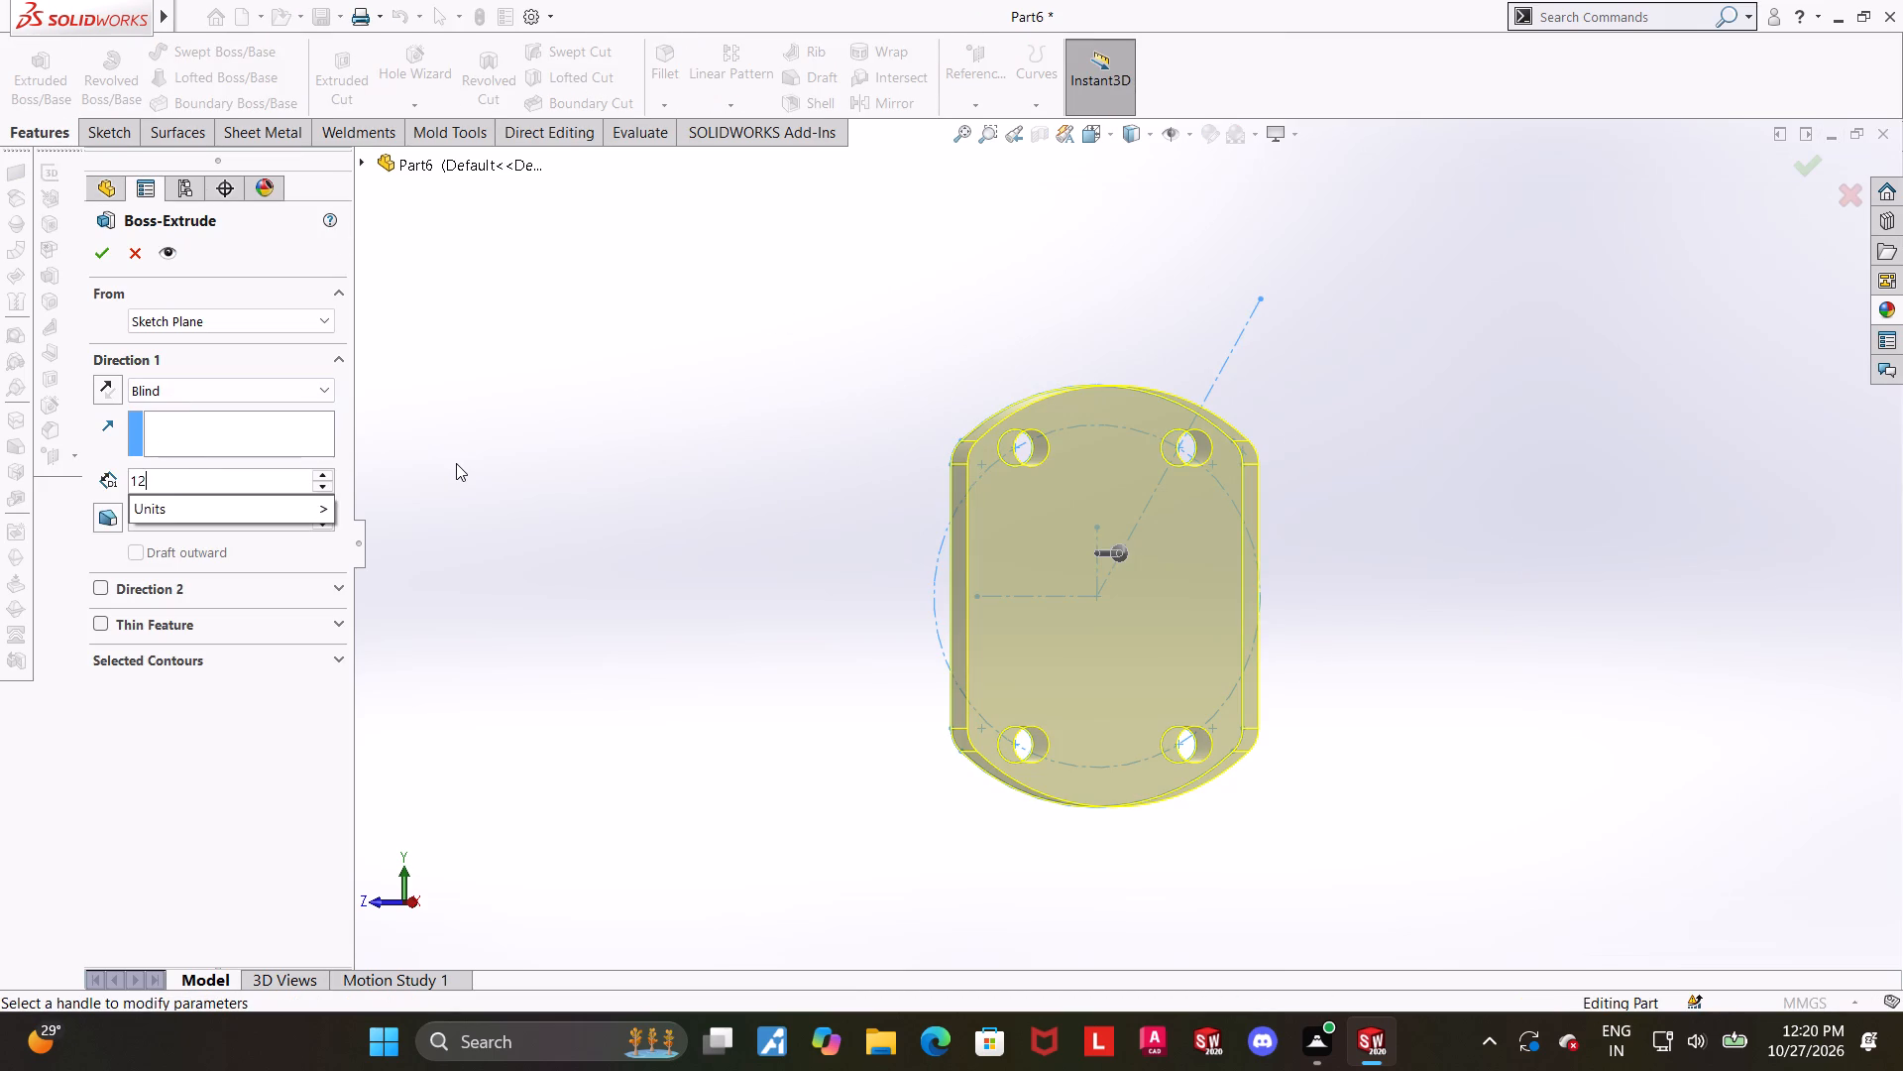
key("Return")
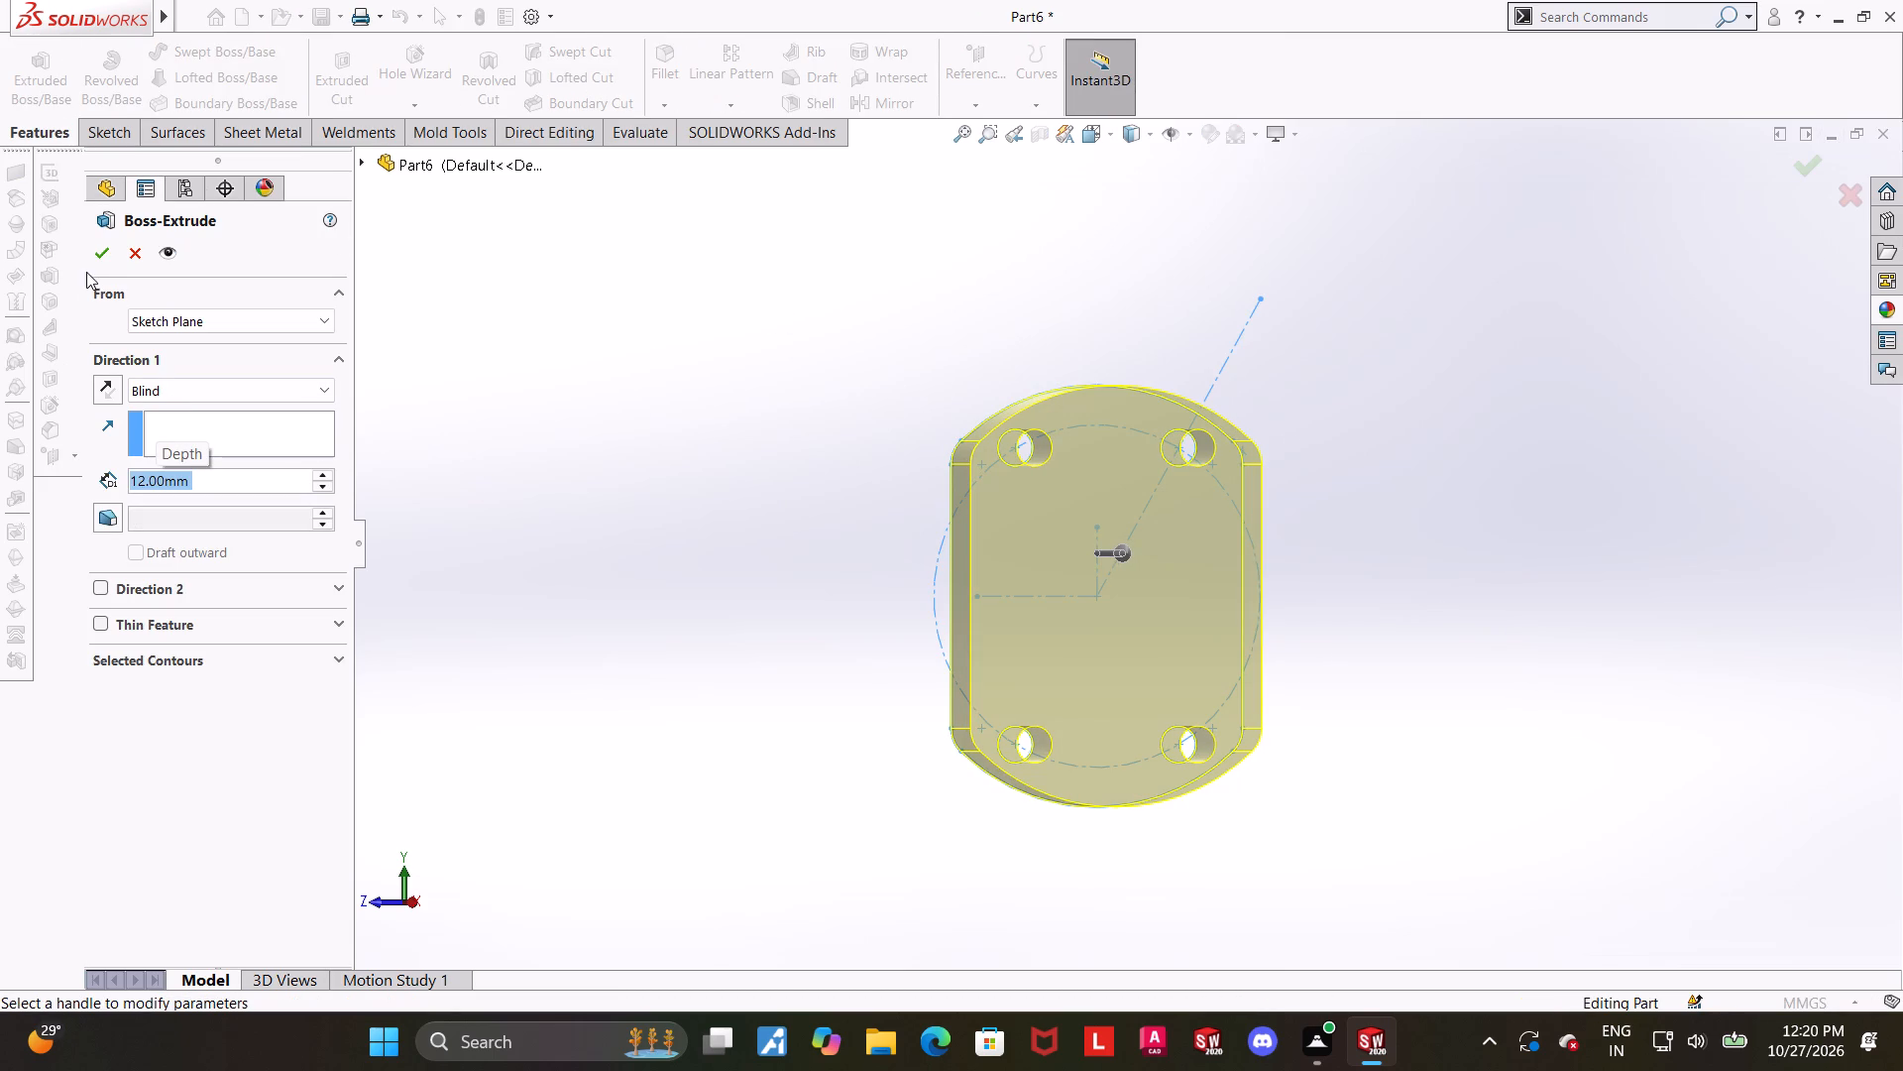
left_click(89, 264)
left_click(610, 424)
Start a new sketch on the flange's flat back face, the one lying on the Right Plane.
middle_click_drag(625, 424, 633, 441)
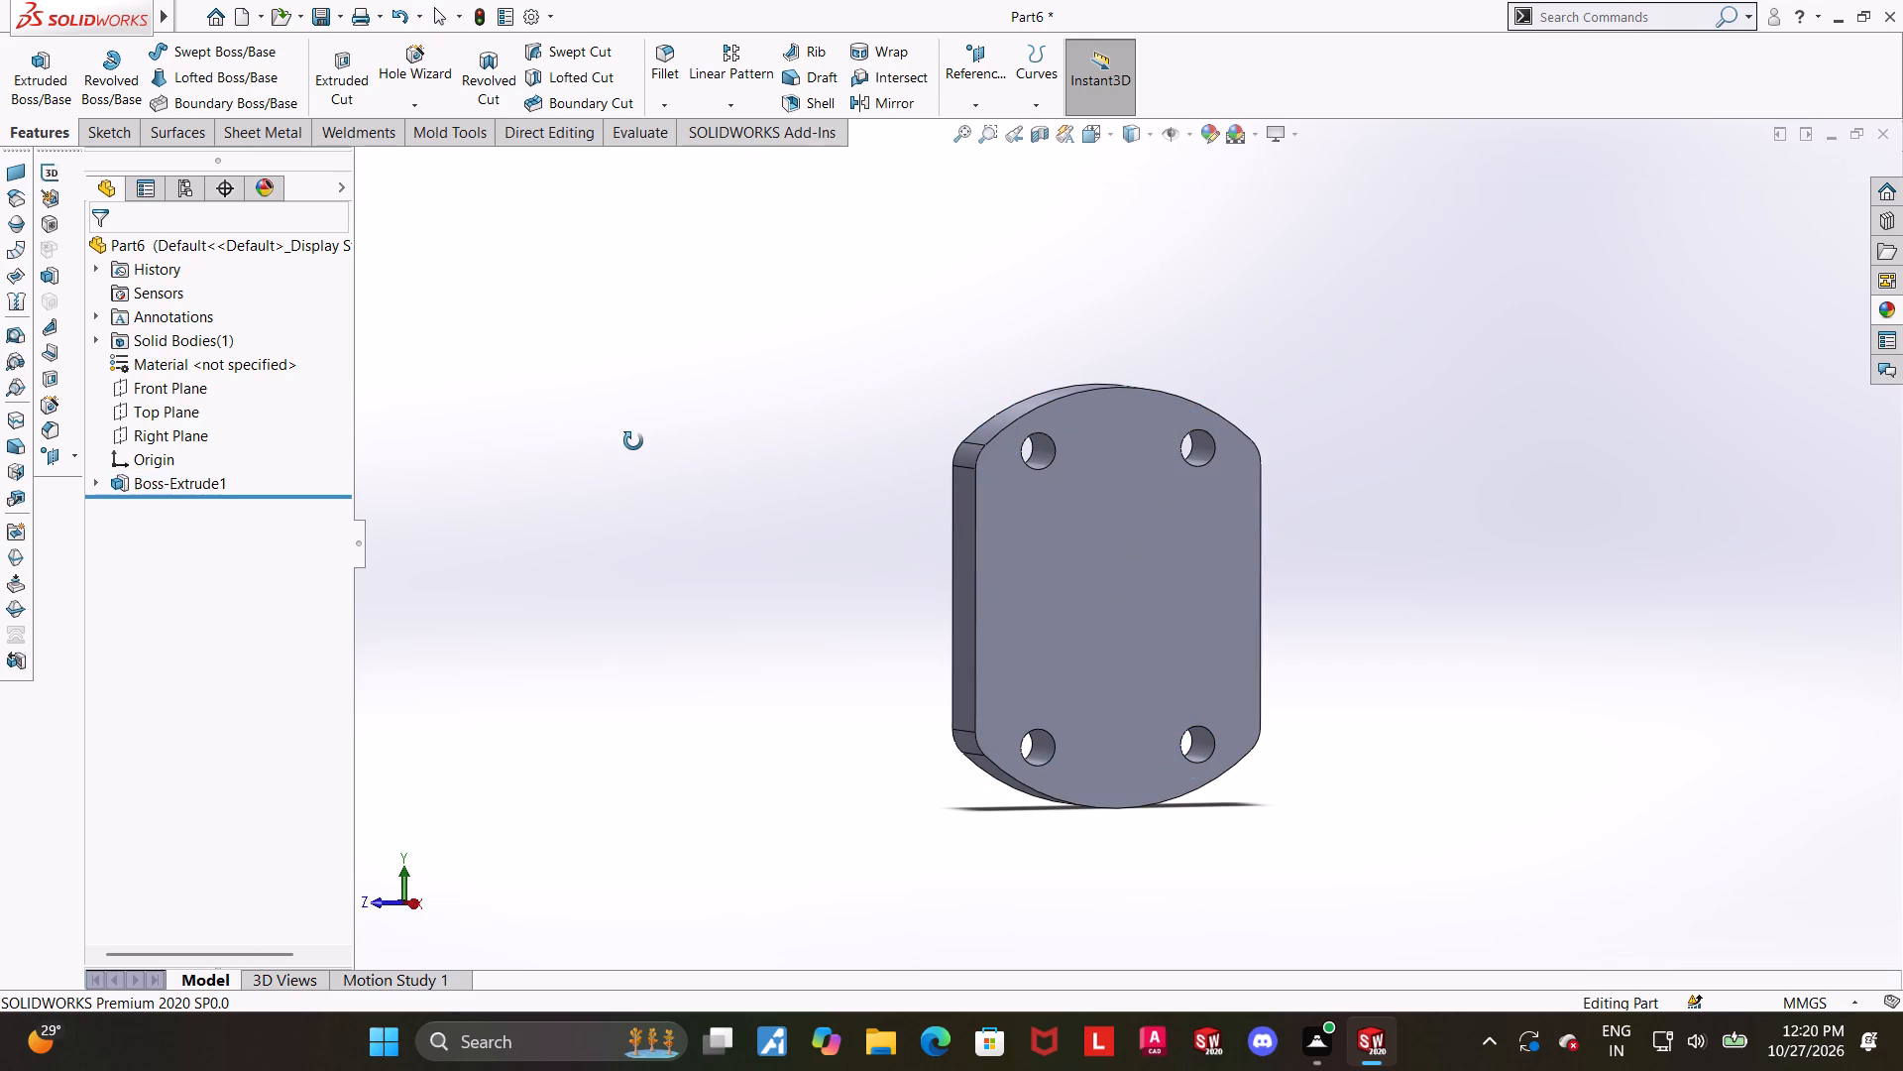
middle_click_drag(633, 441, 631, 443)
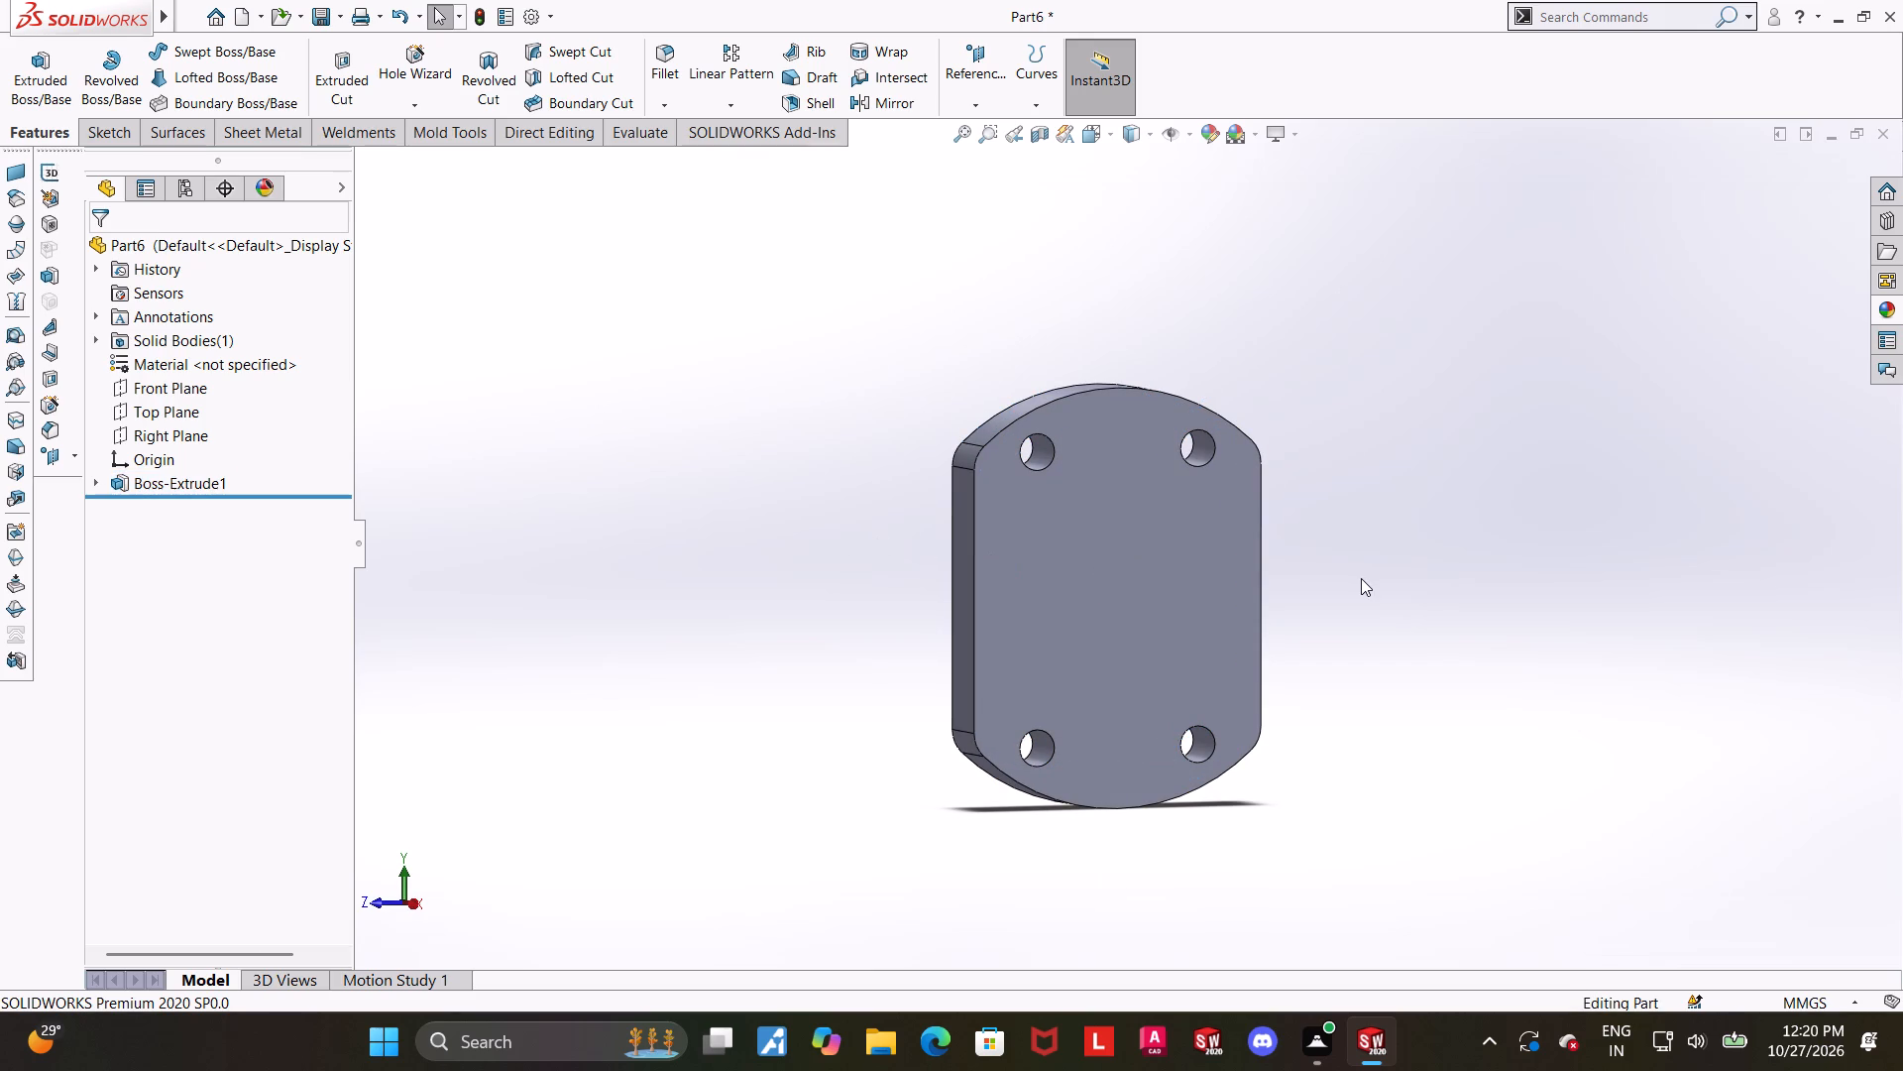
middle_click_drag(1361, 578, 1349, 582)
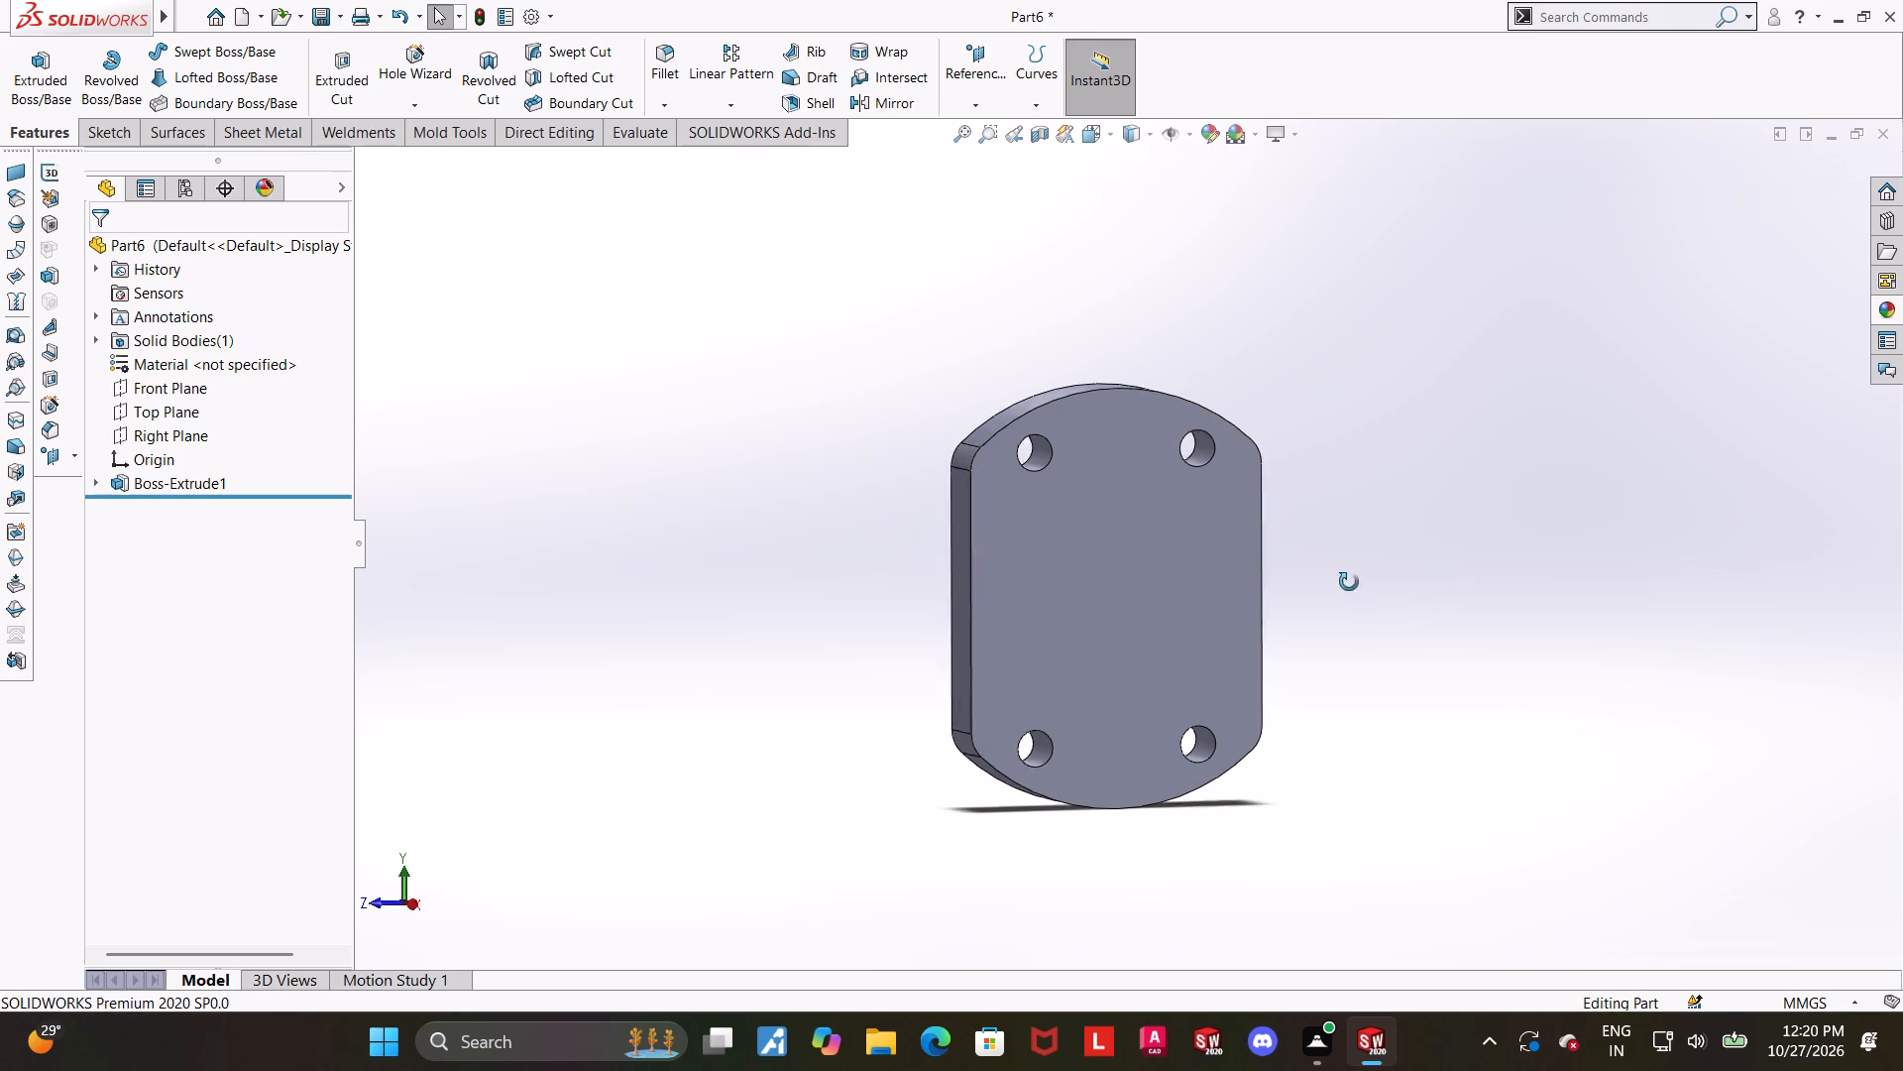
middle_click_drag(1349, 582, 1331, 597)
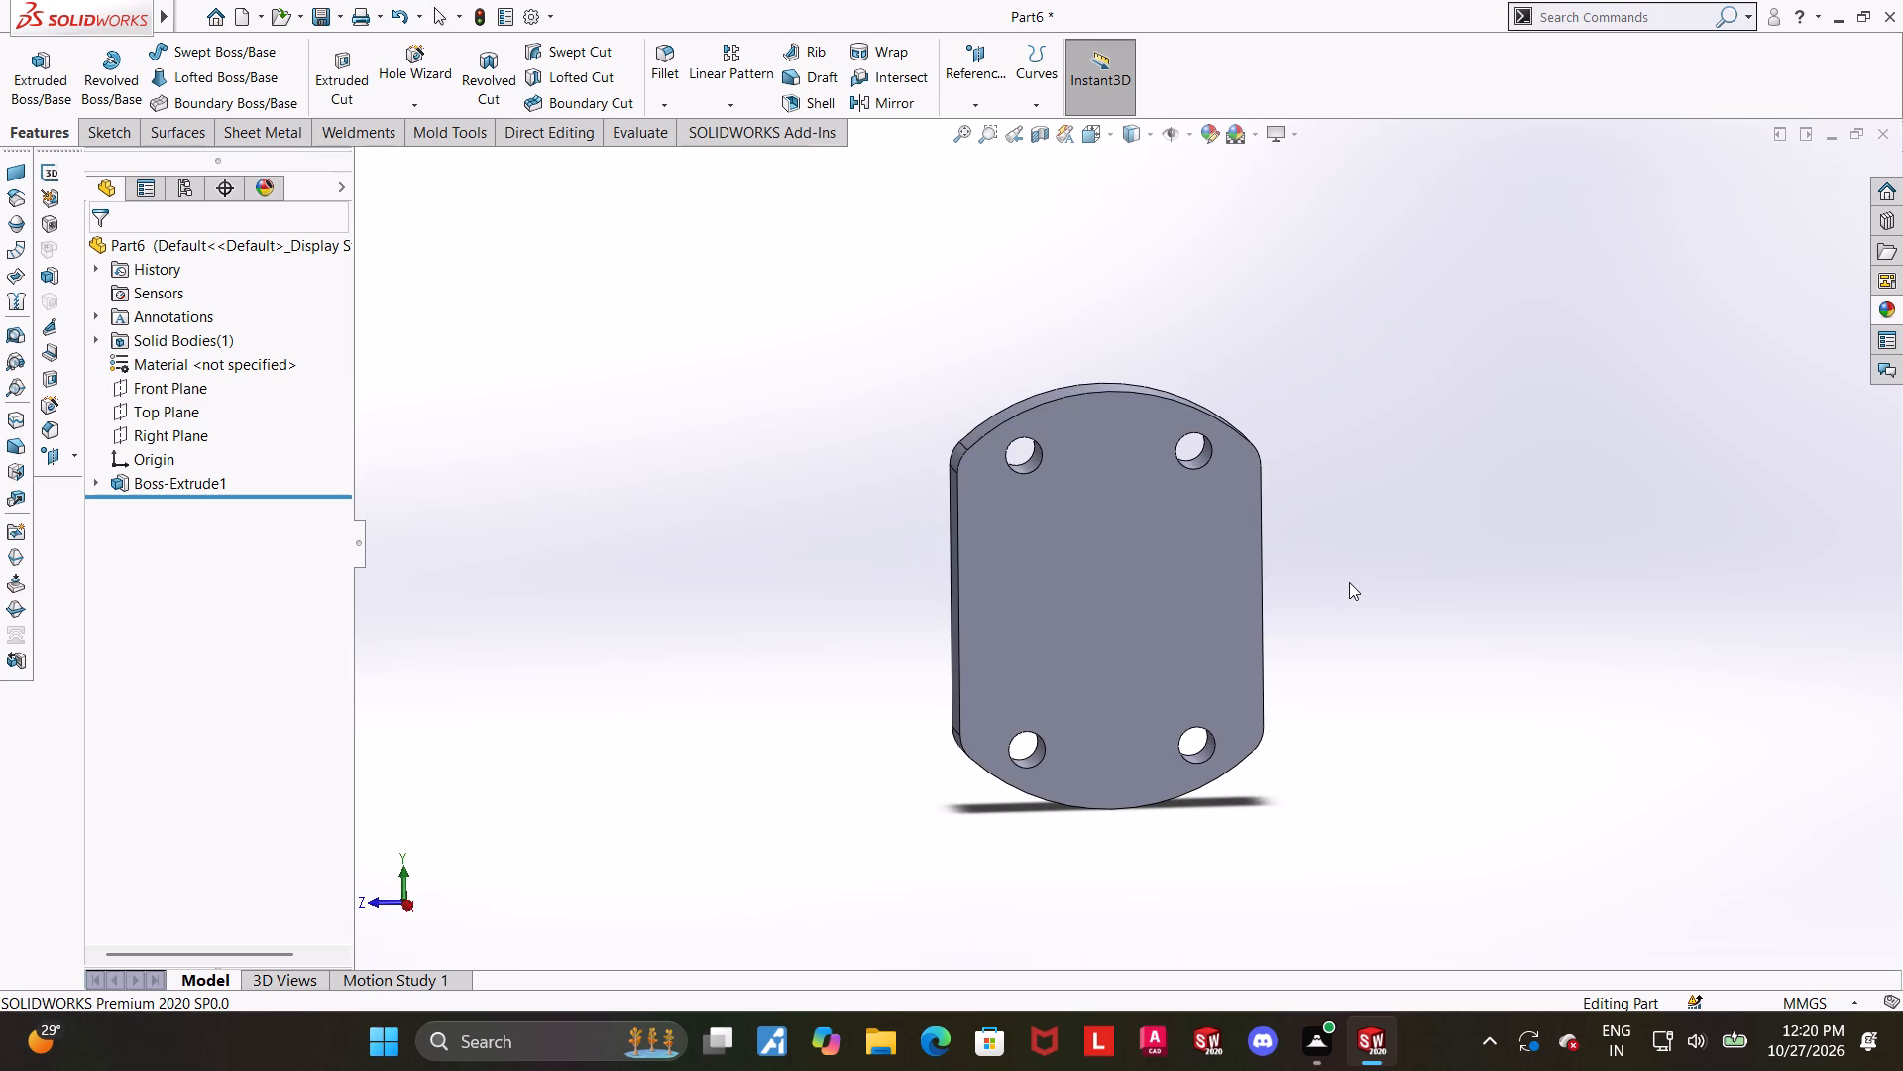
scroll(1349, 582, "up", 1)
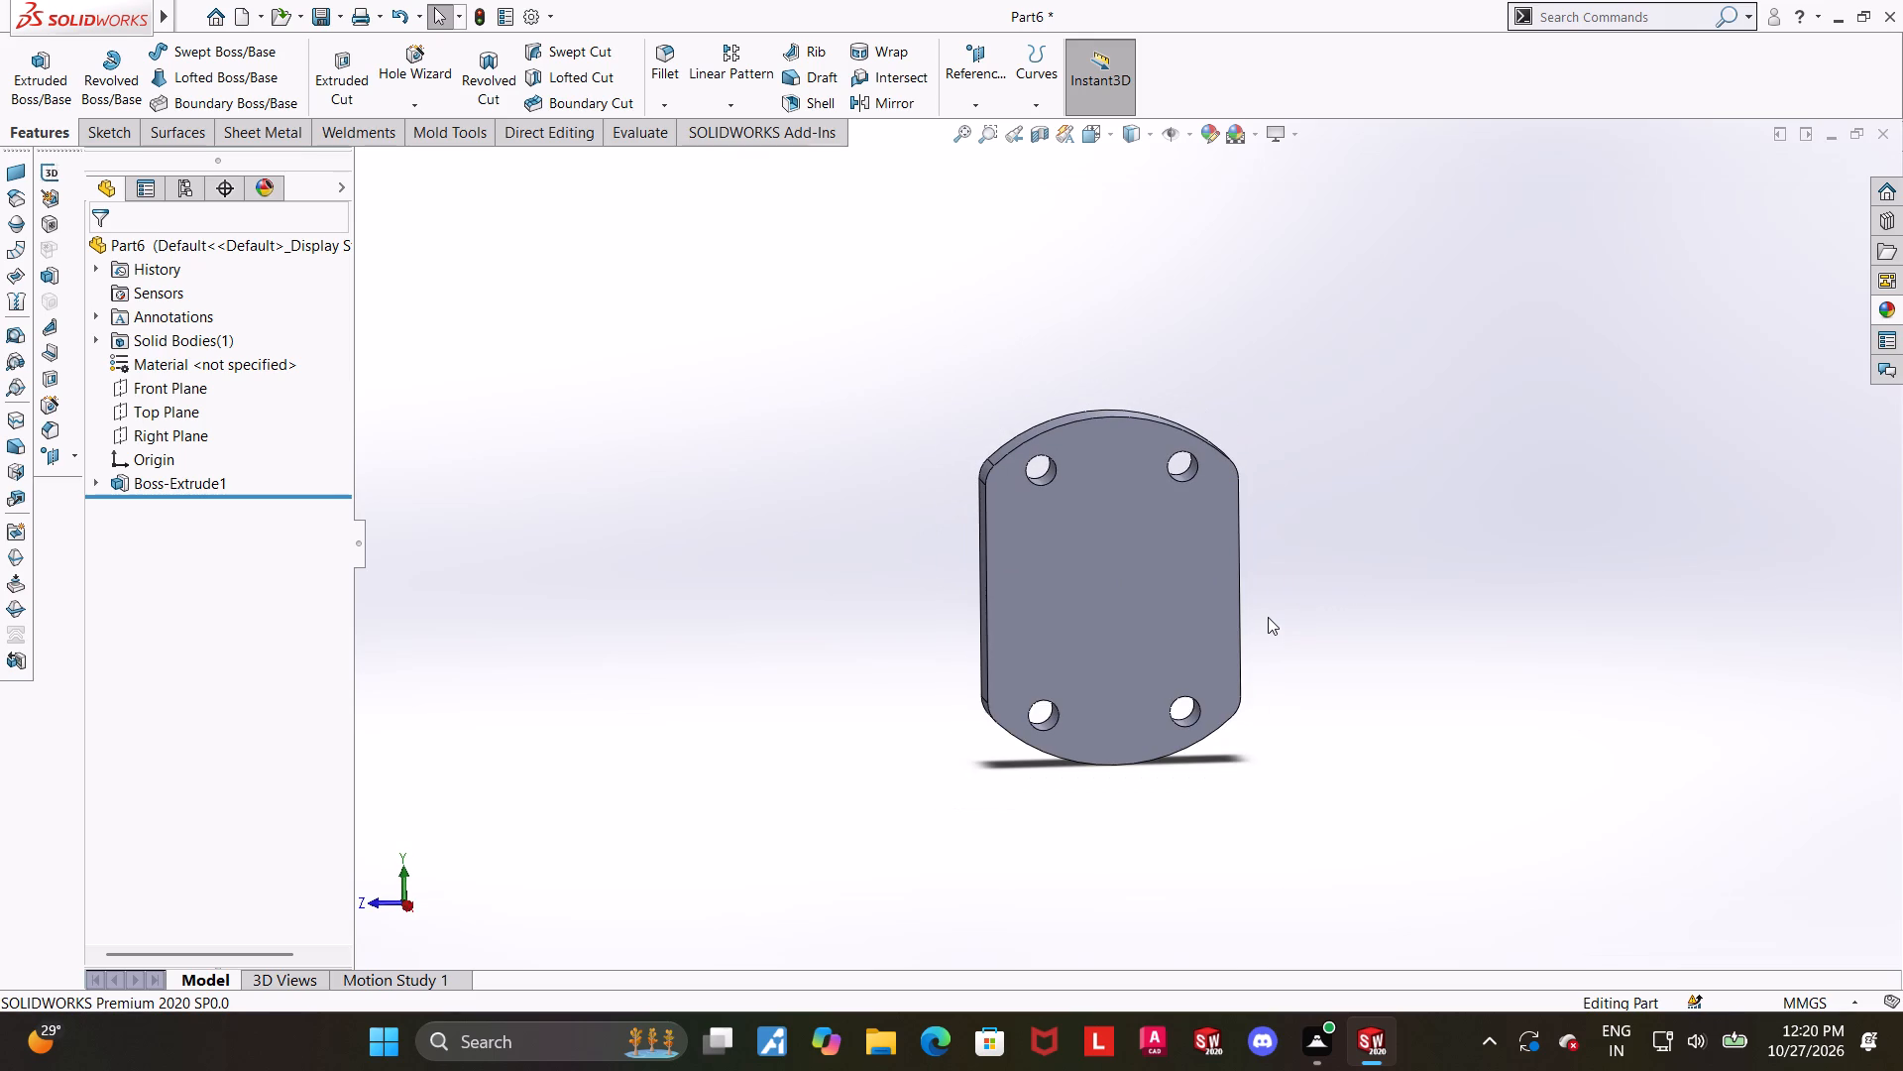
middle_click_drag(1270, 617, 1419, 615)
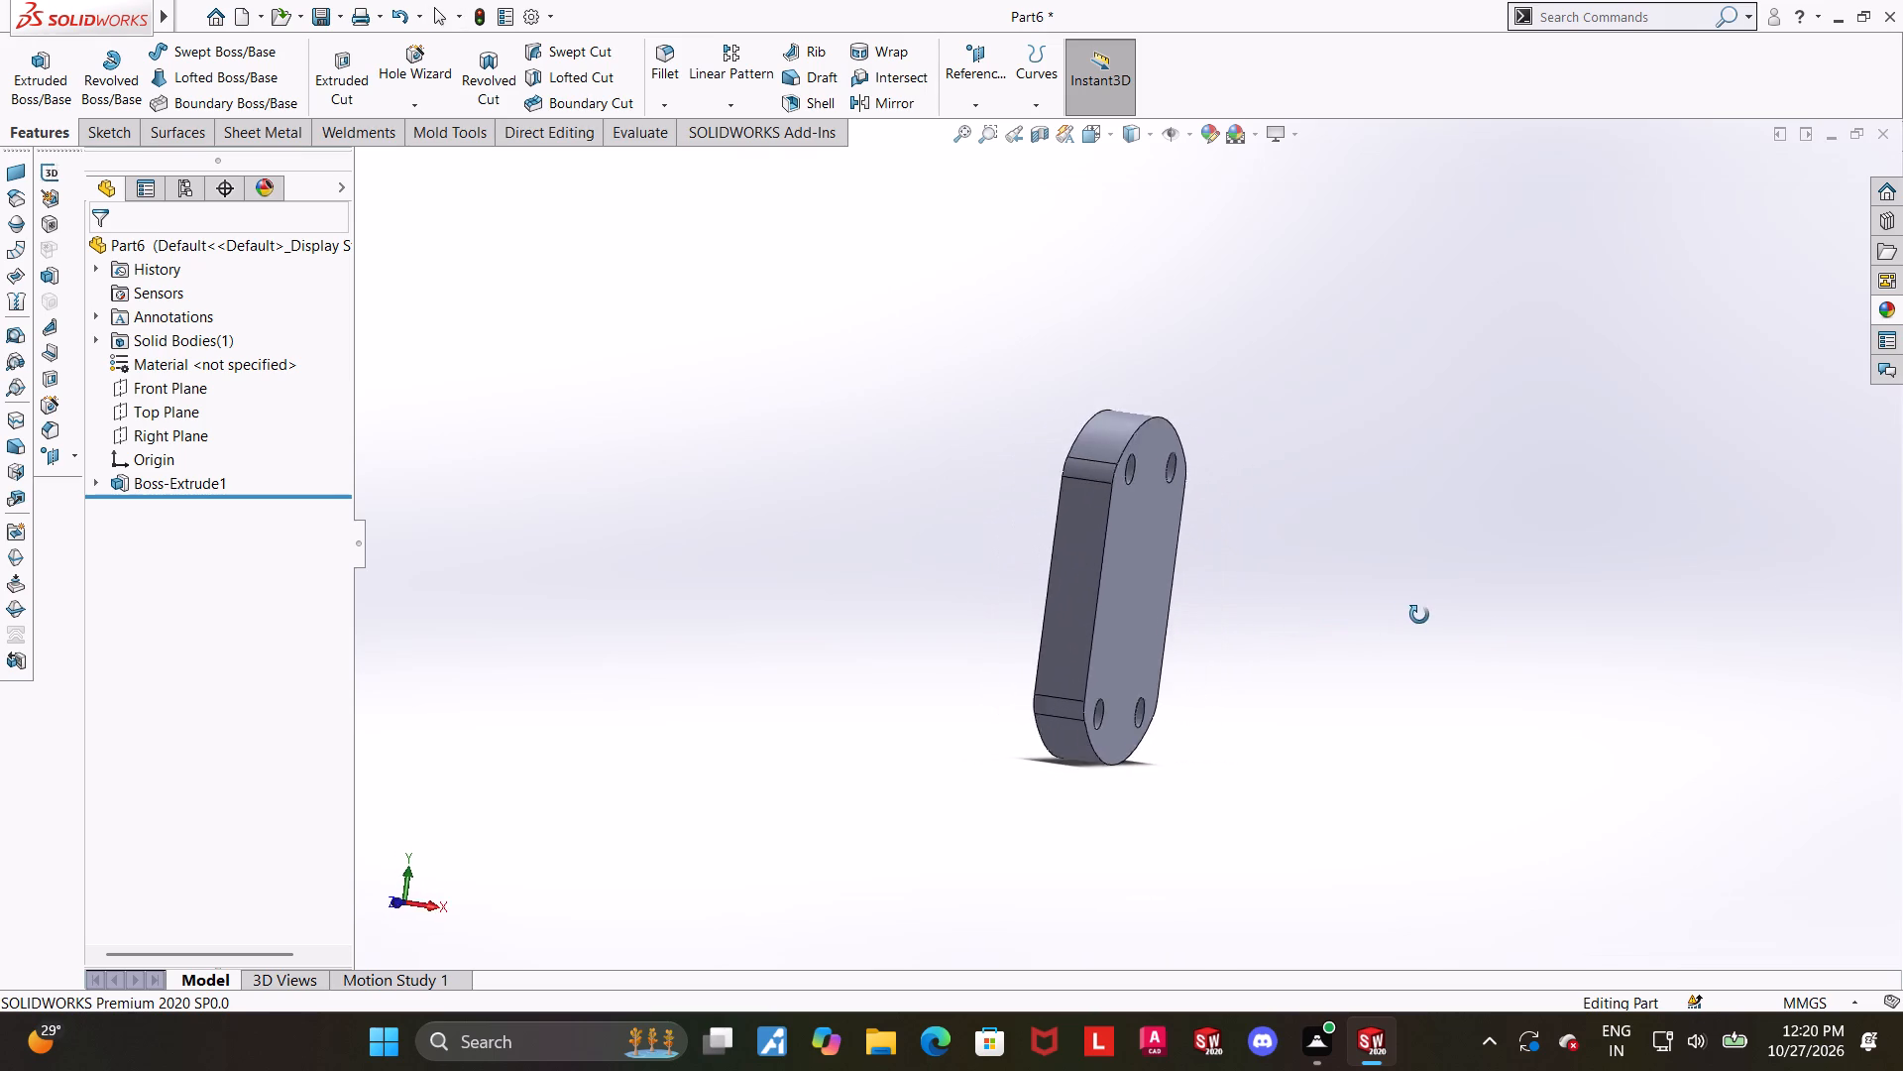
middle_click_drag(1419, 615, 1529, 651)
middle_click_drag(1408, 612, 1460, 610)
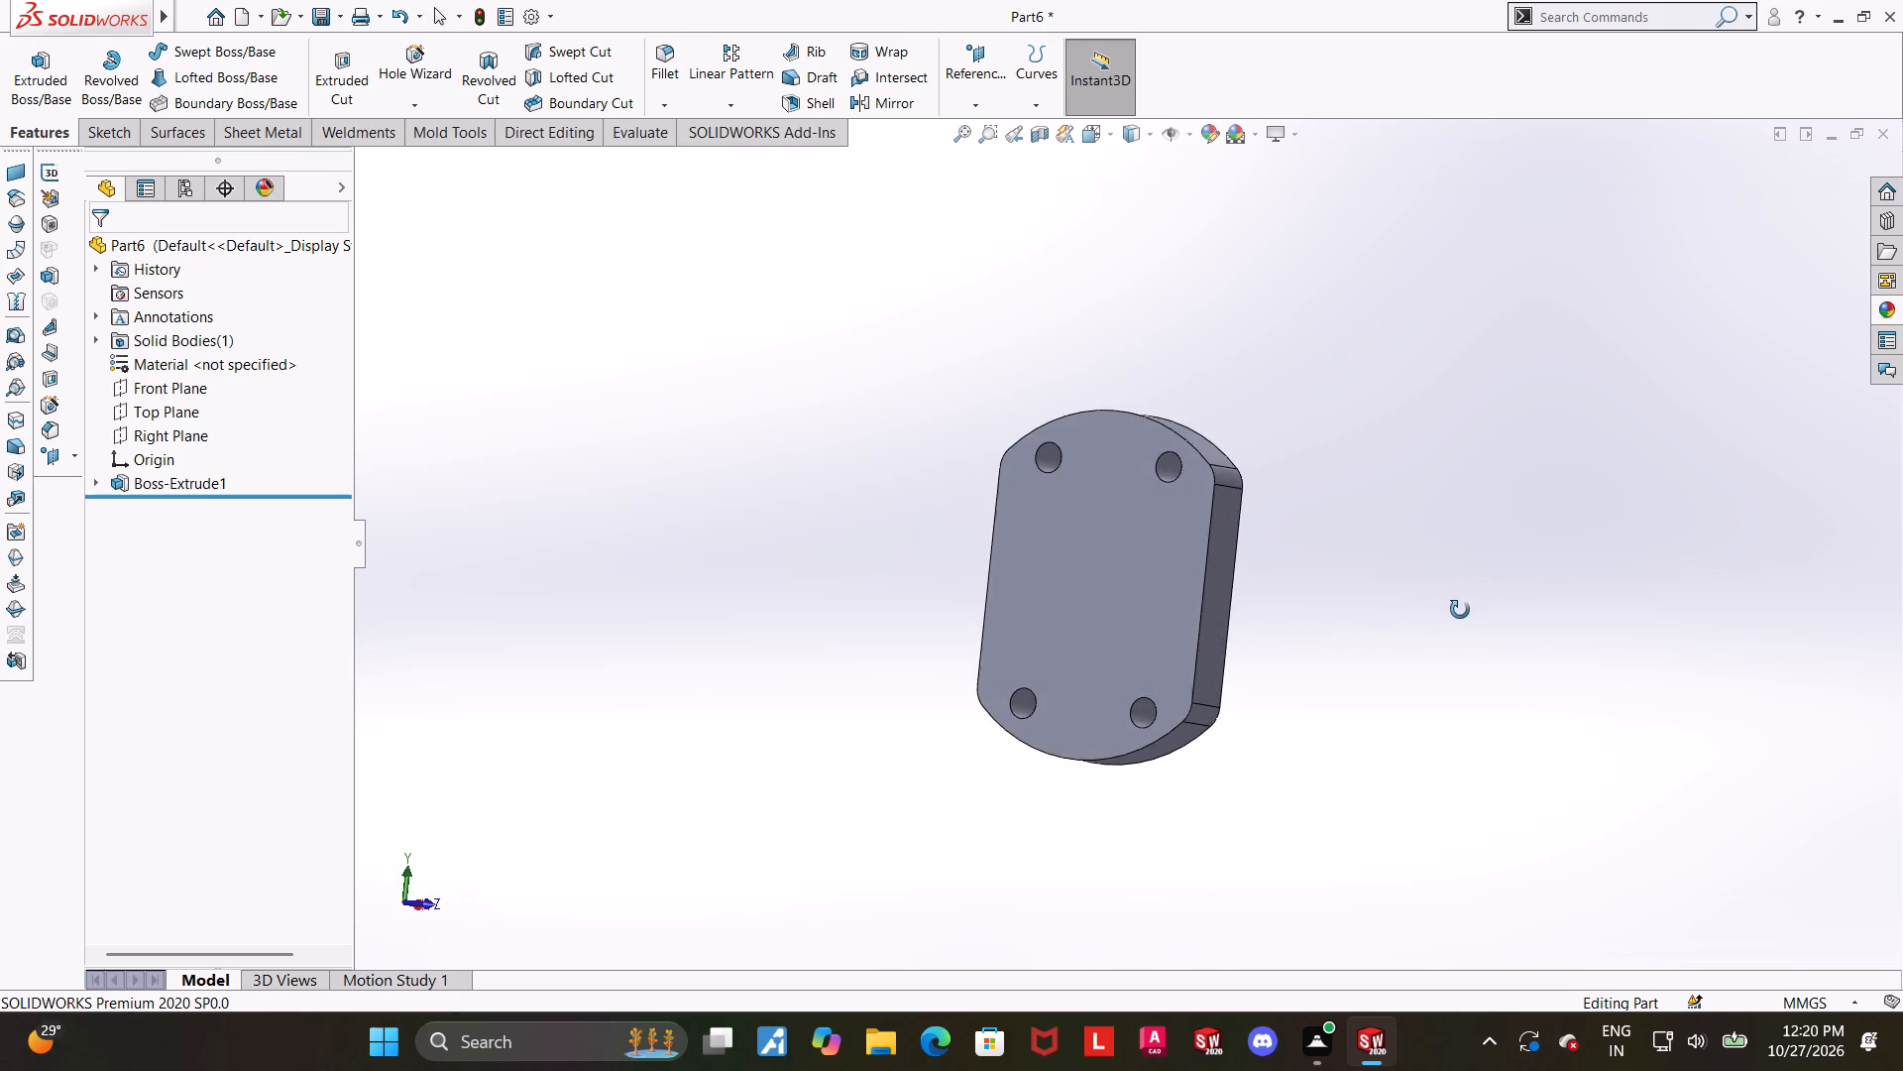
middle_click_drag(1460, 610, 1372, 624)
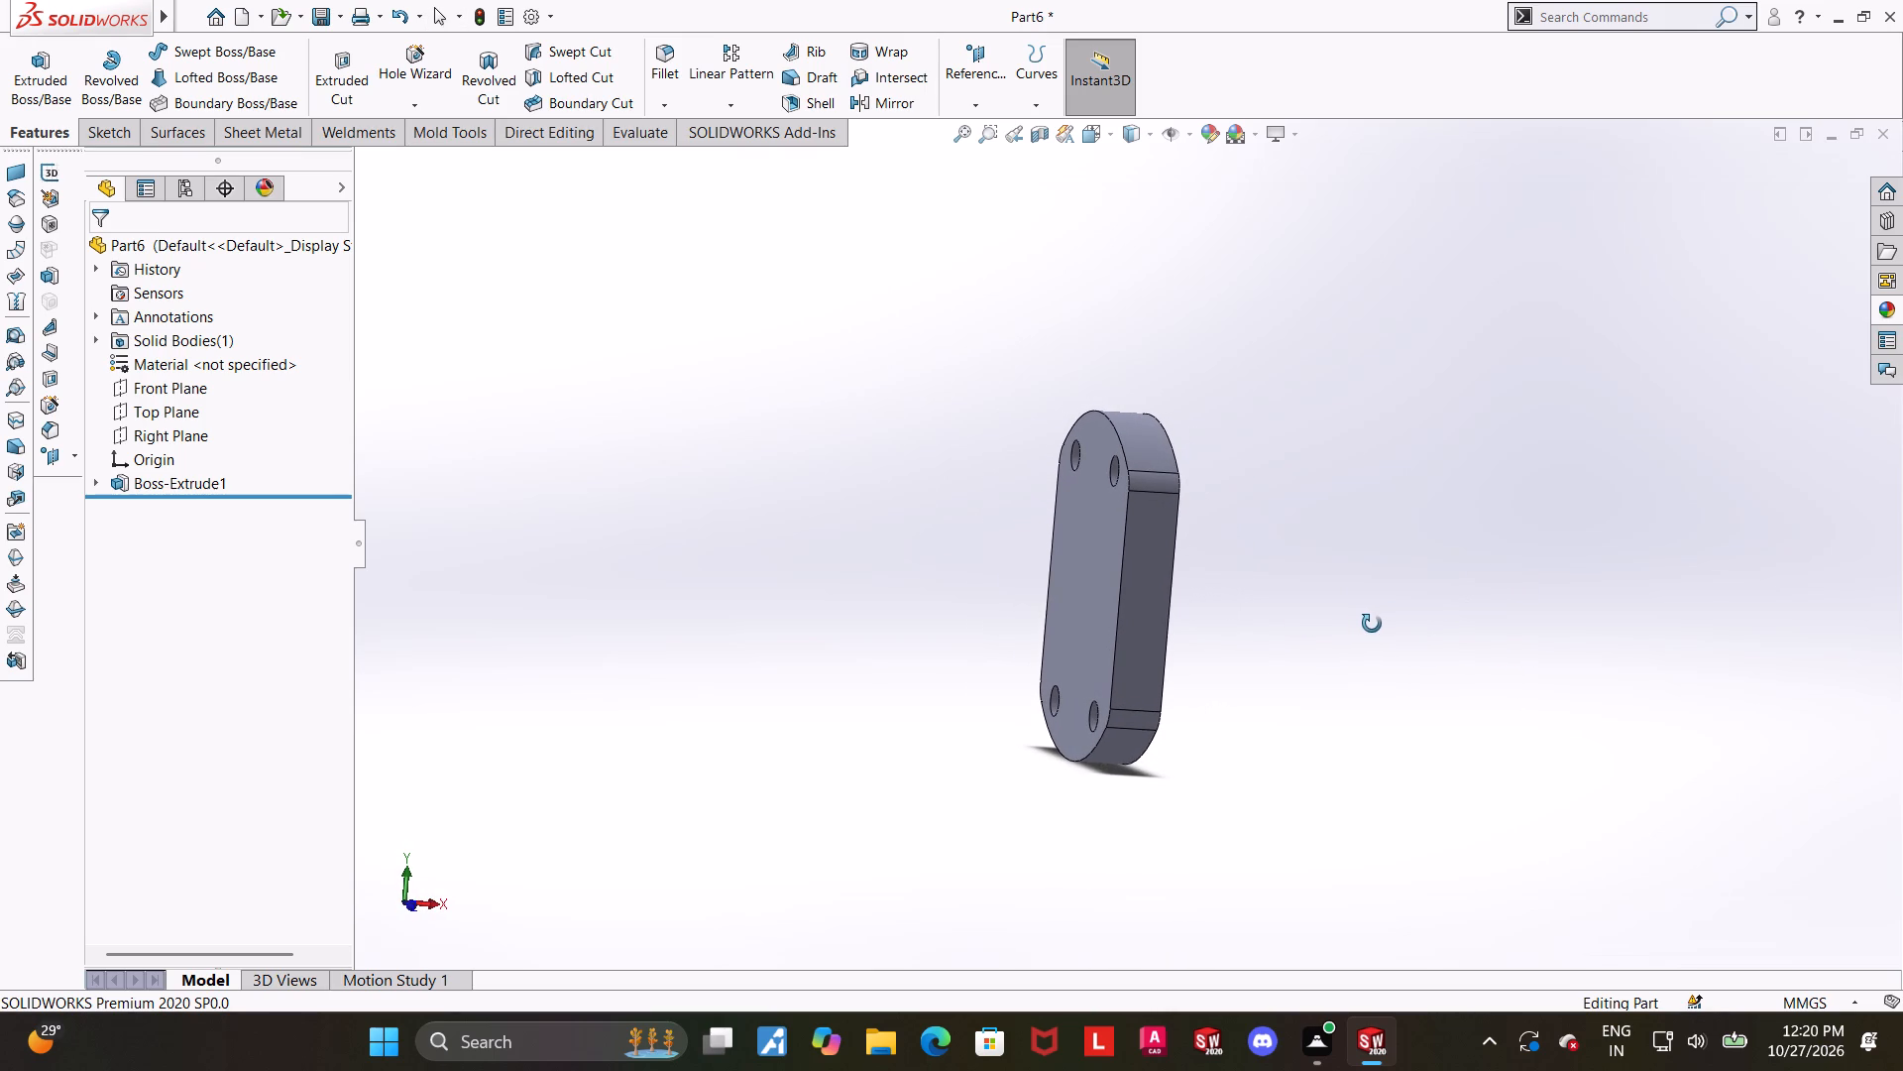
middle_click_drag(1372, 624, 1425, 641)
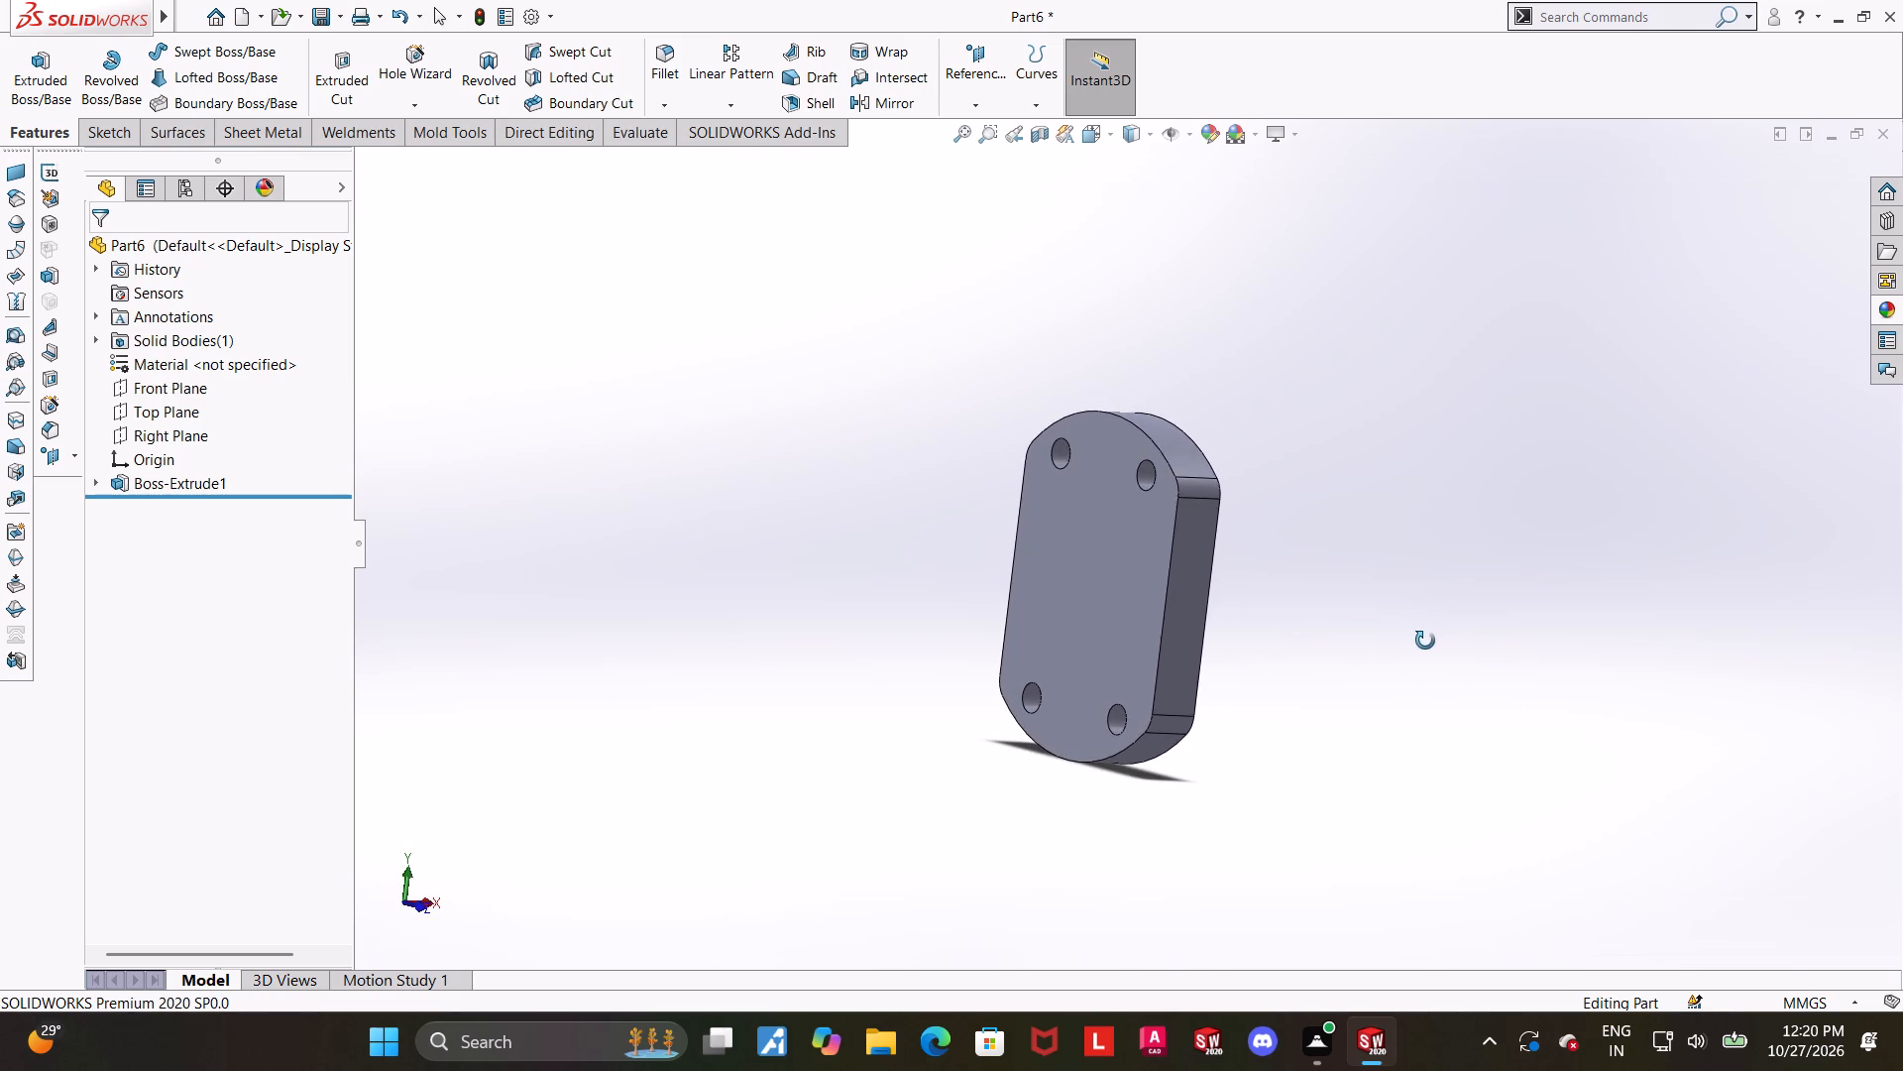
middle_click_drag(1425, 641, 1430, 645)
left_click(1136, 589)
left_click(1215, 537)
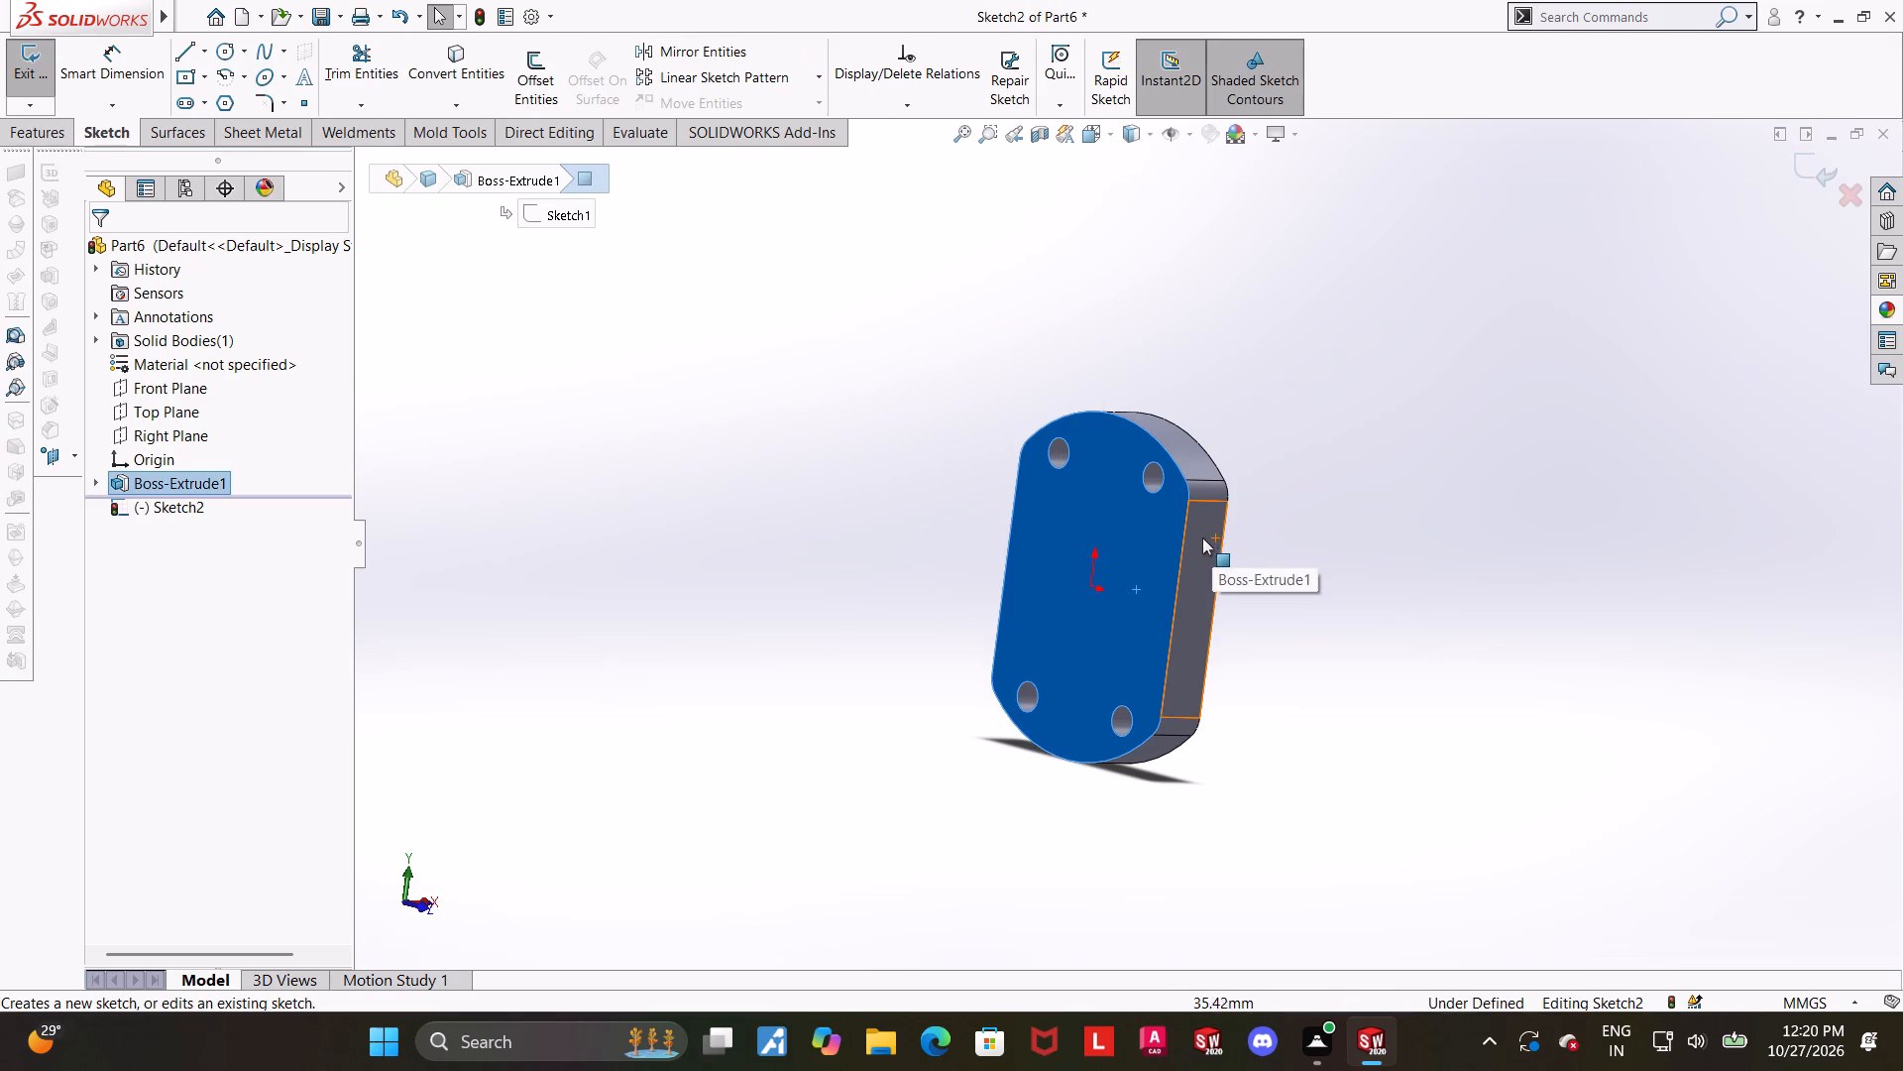
View the sketch plane straight on and sketch a circle about 49 mm in diameter centred on the origin.
left_click(154, 513)
left_click(196, 492)
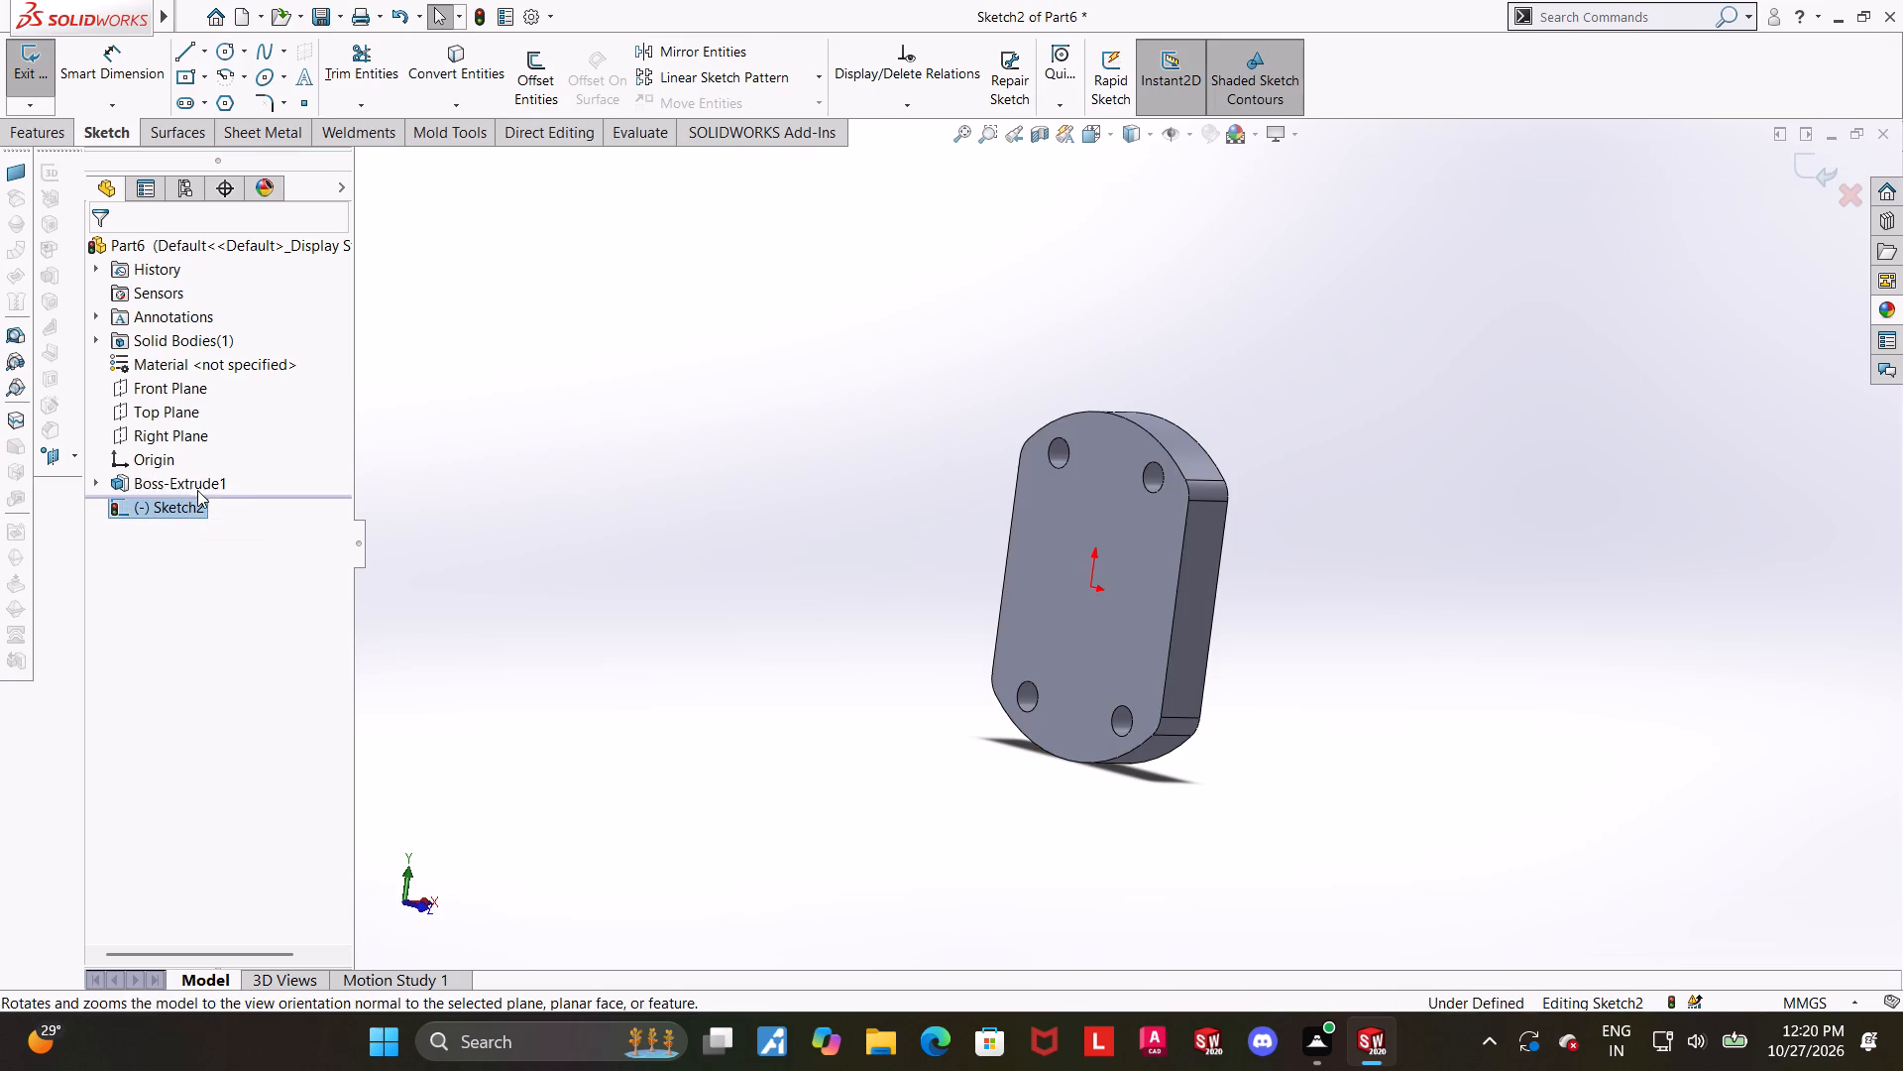
left_click(230, 42)
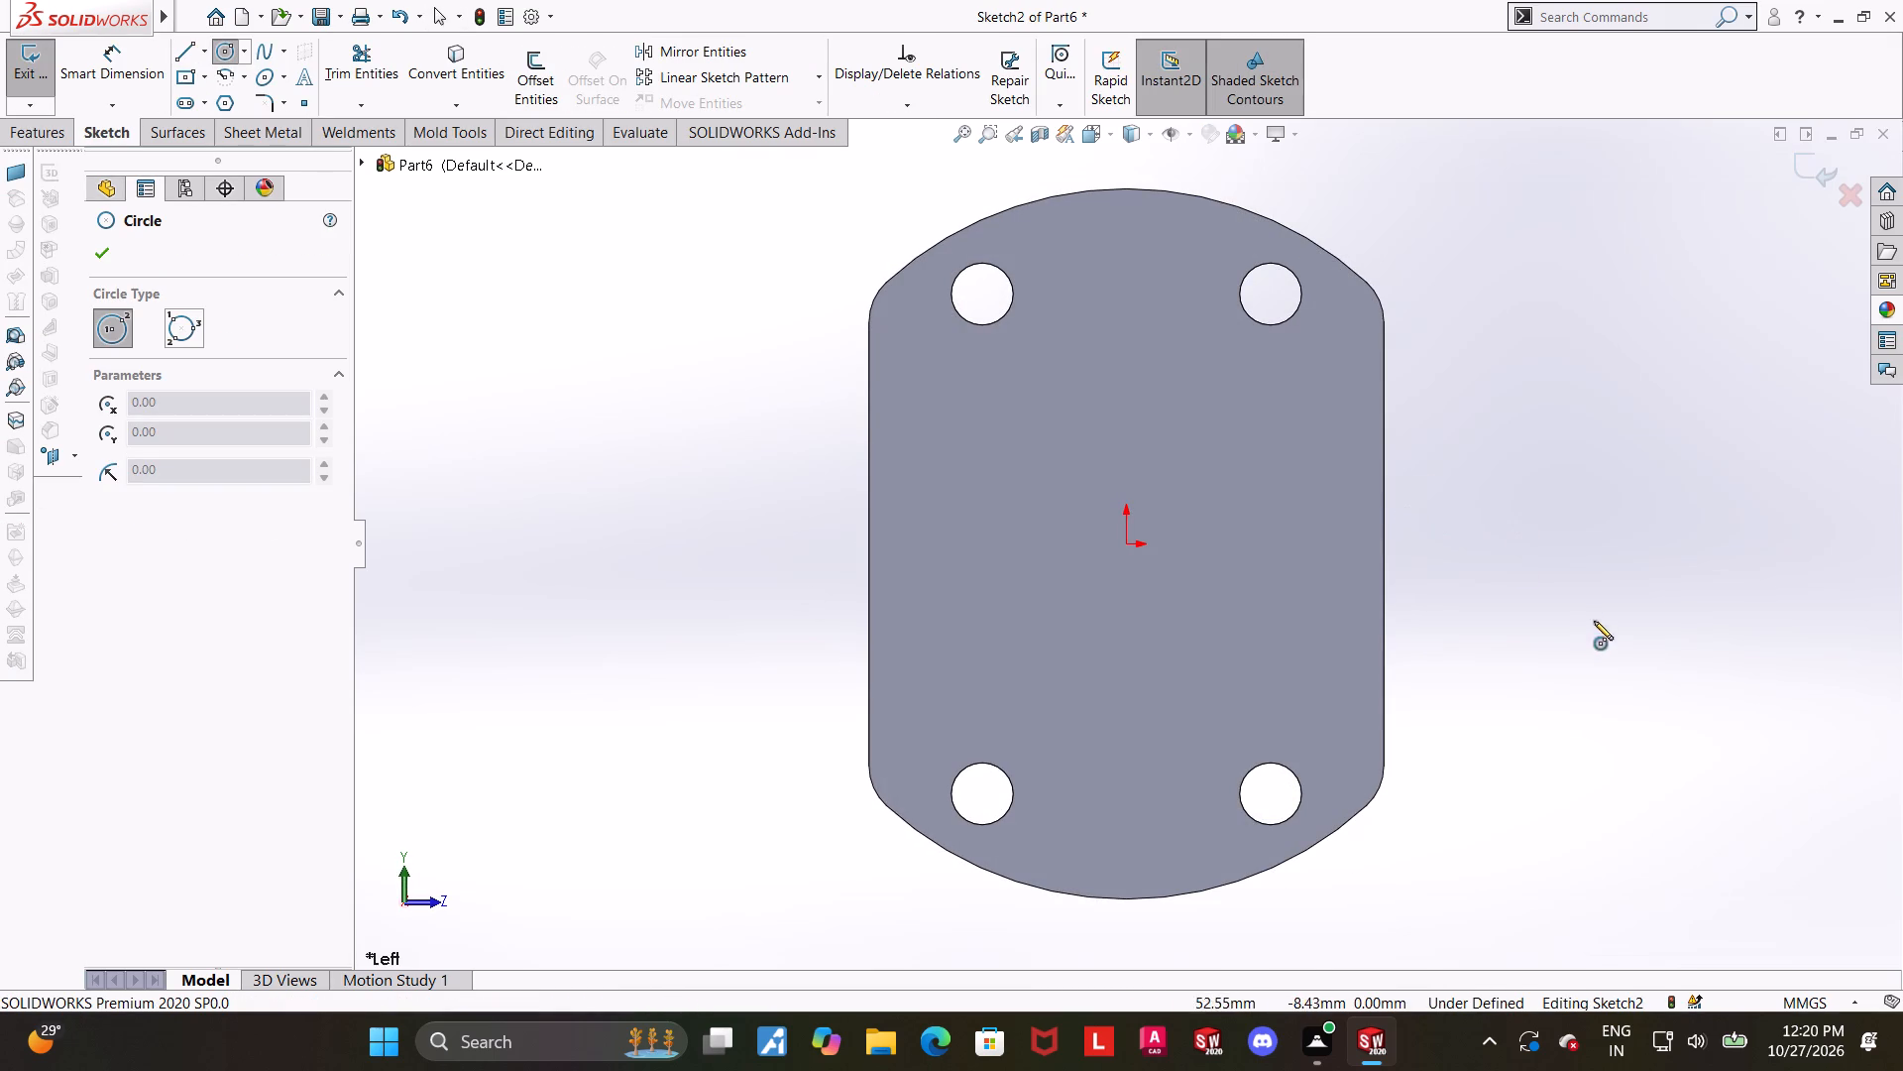
left_click(1124, 546)
left_click(1309, 427)
key("Escape")
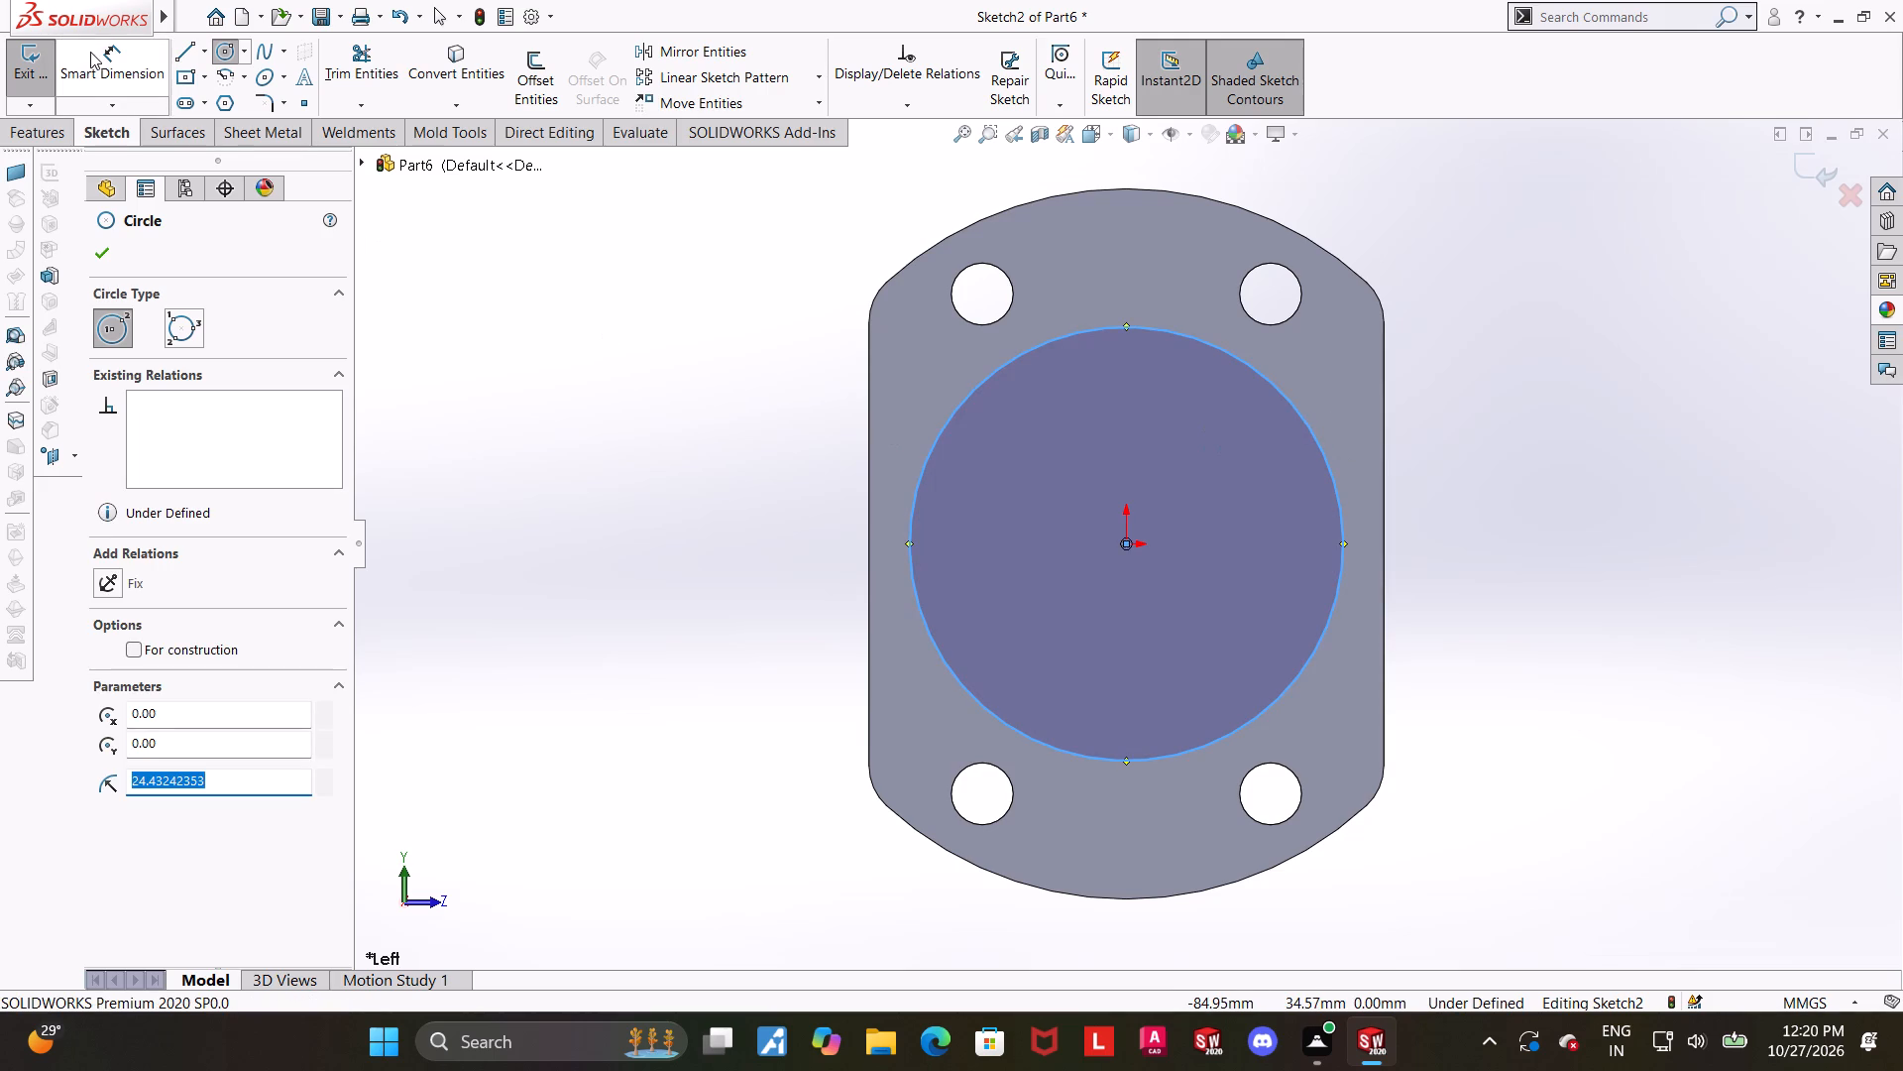
Dimension the circle's diameter as 54 mm and exit the sketch.
left_click(93, 52)
scroll(794, 458, "up", 1)
scroll(1294, 562, "down", 1)
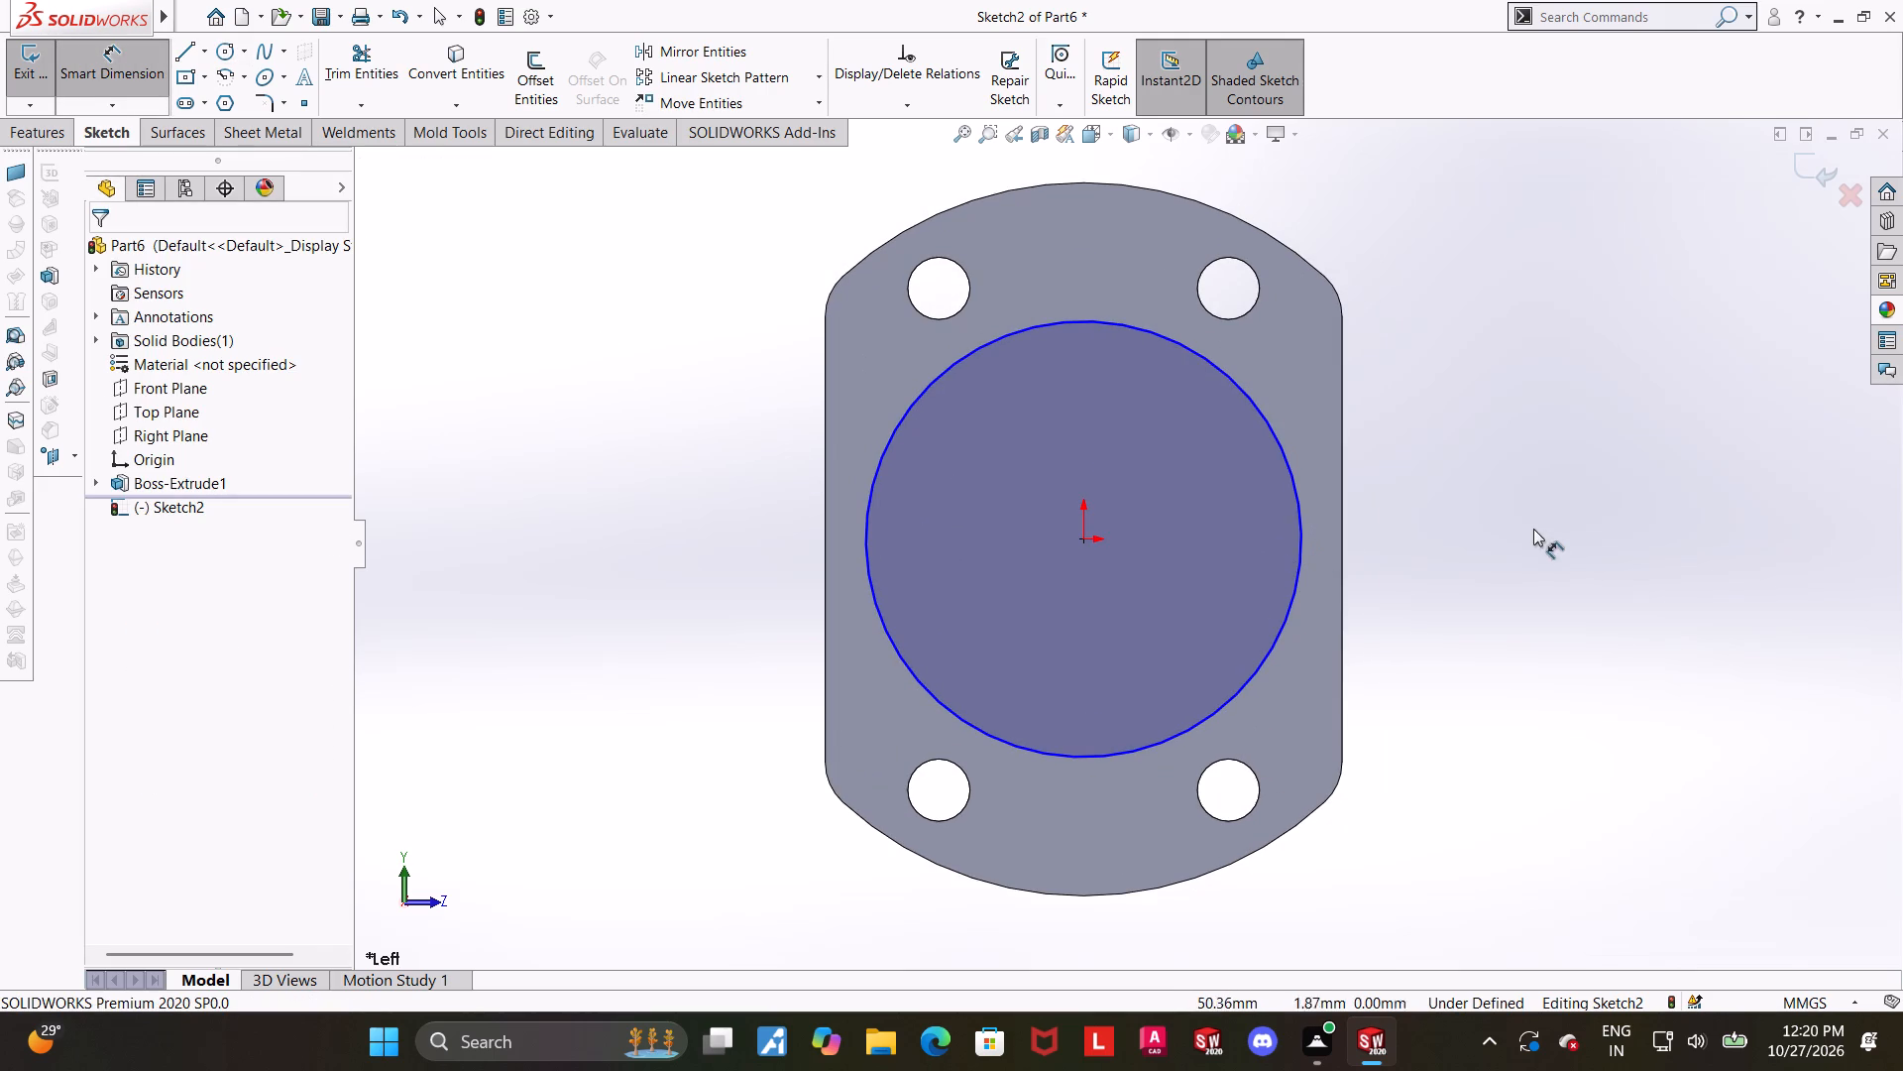
left_click(1097, 320)
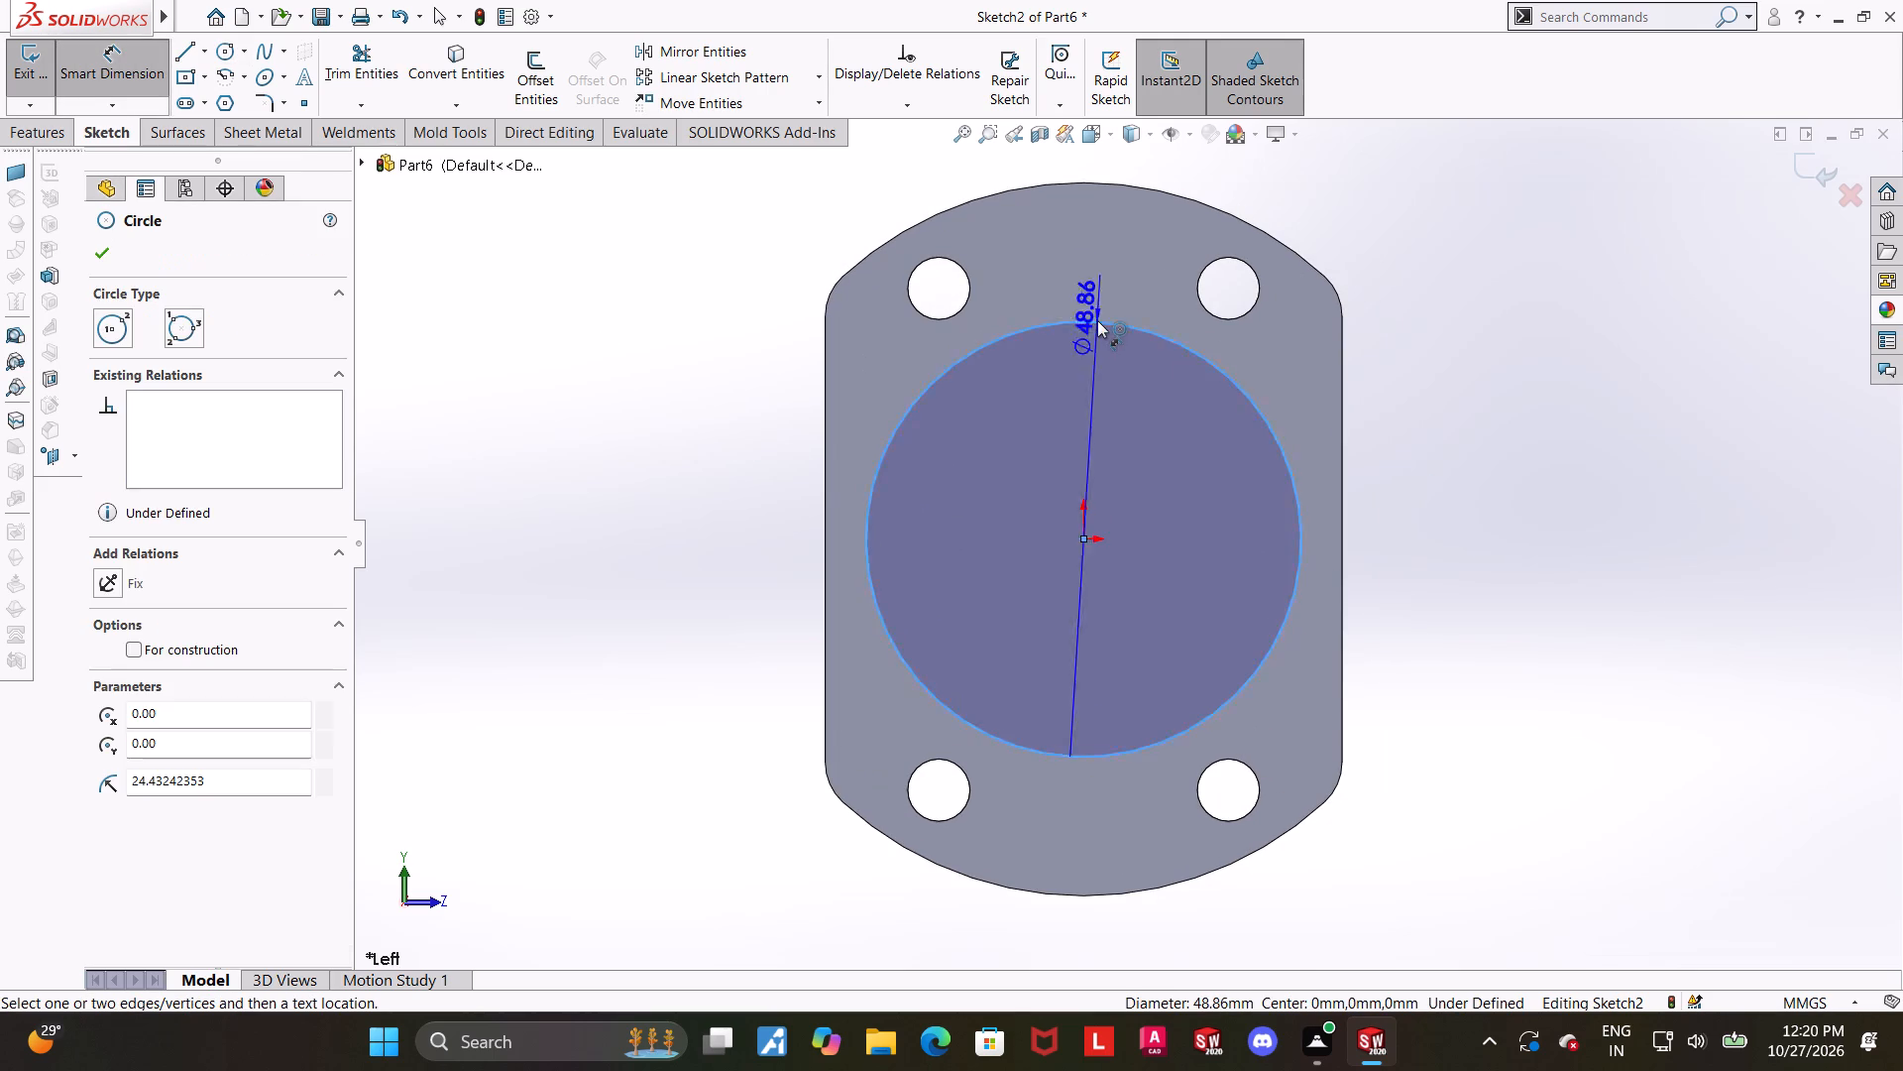
scroll(1097, 320, "up", 2)
left_click(1099, 237)
type("54")
key("Return")
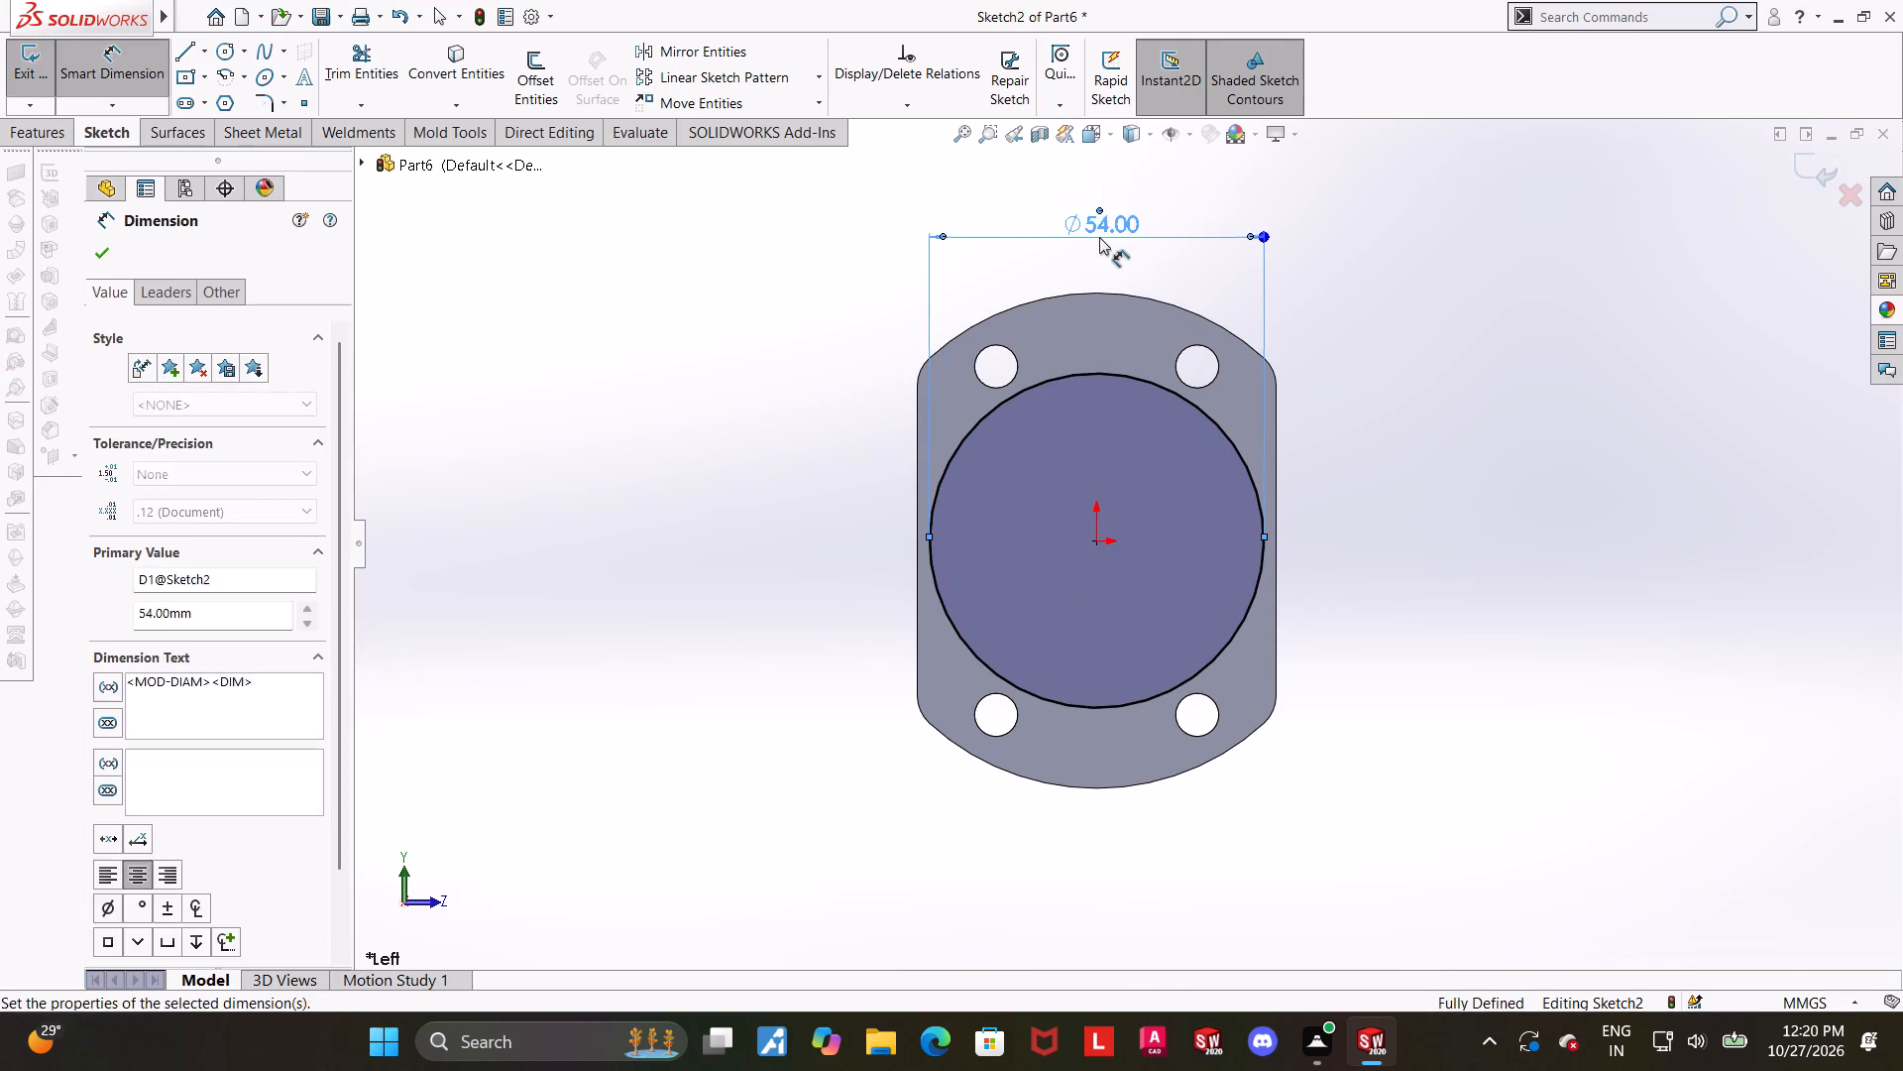
key("Escape")
left_click(1561, 414)
middle_click_drag(1542, 422, 1478, 450)
left_click(1808, 175)
scroll(1536, 522, "up", 2)
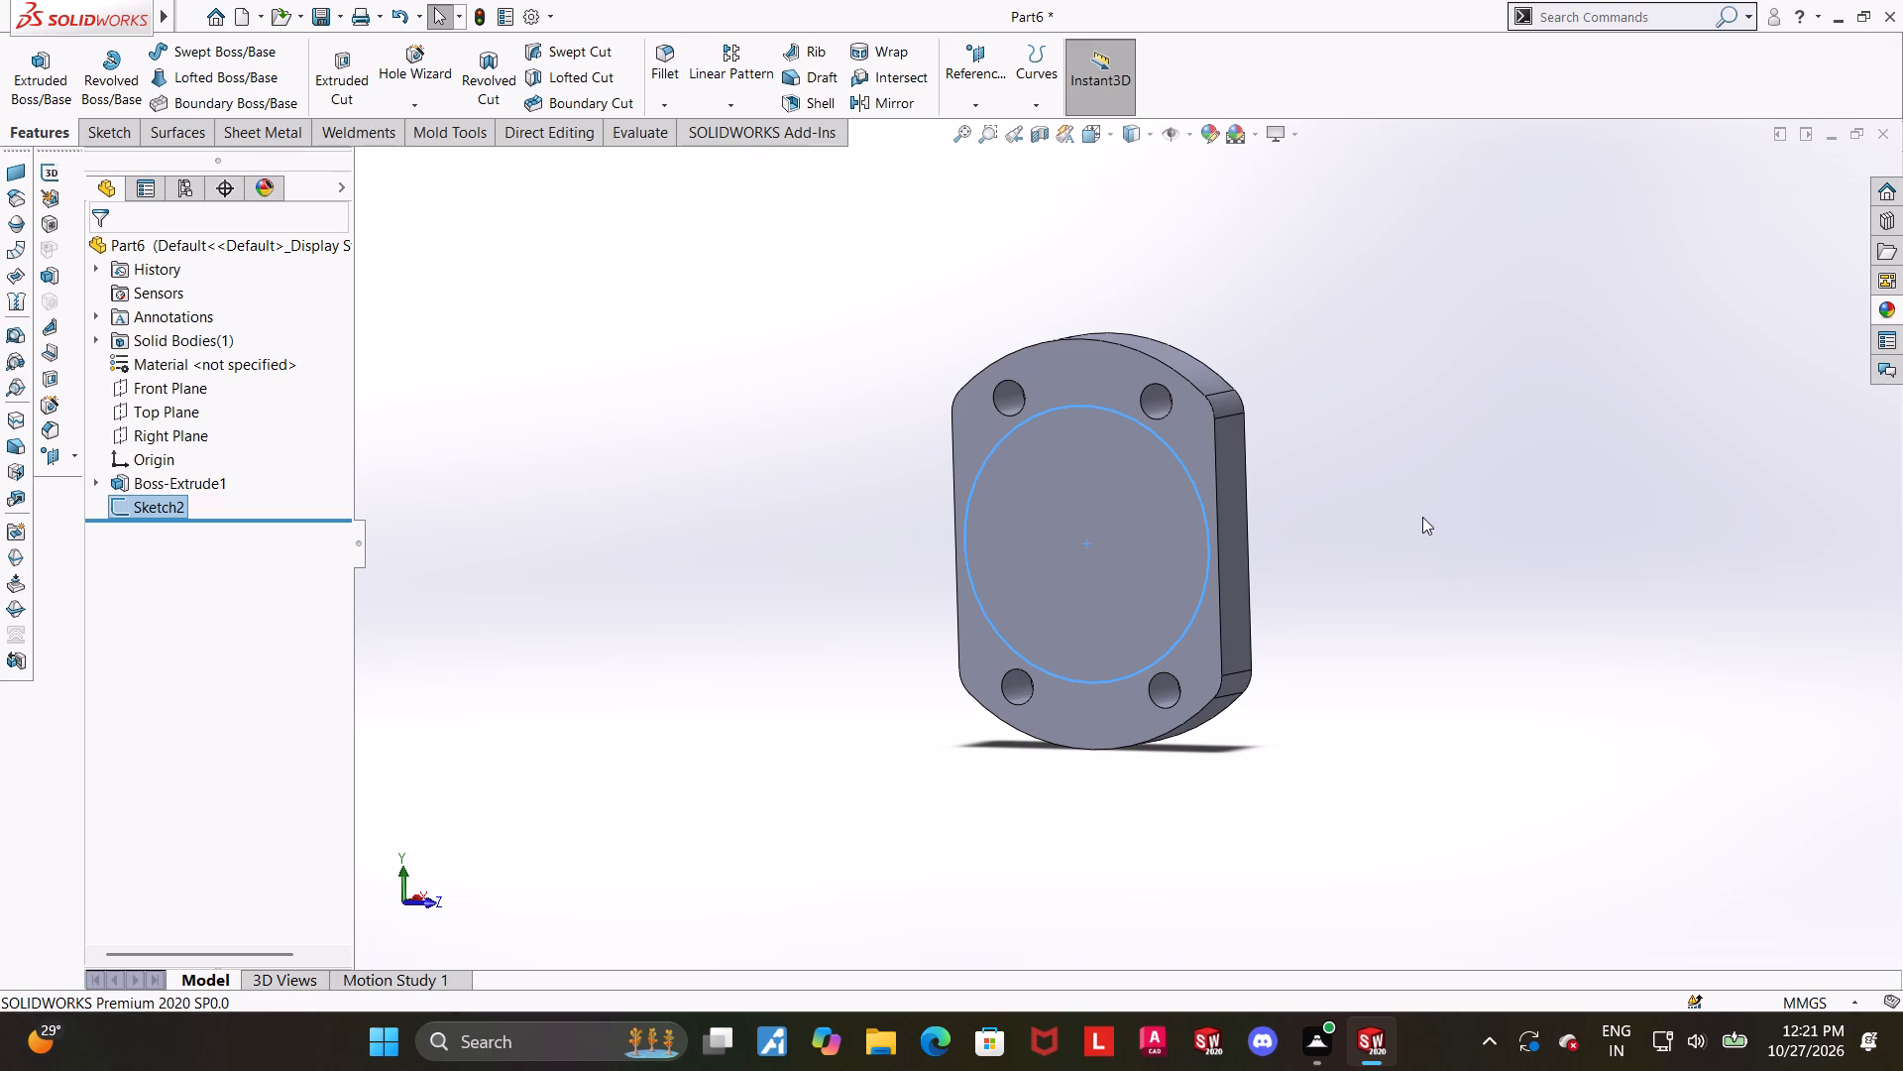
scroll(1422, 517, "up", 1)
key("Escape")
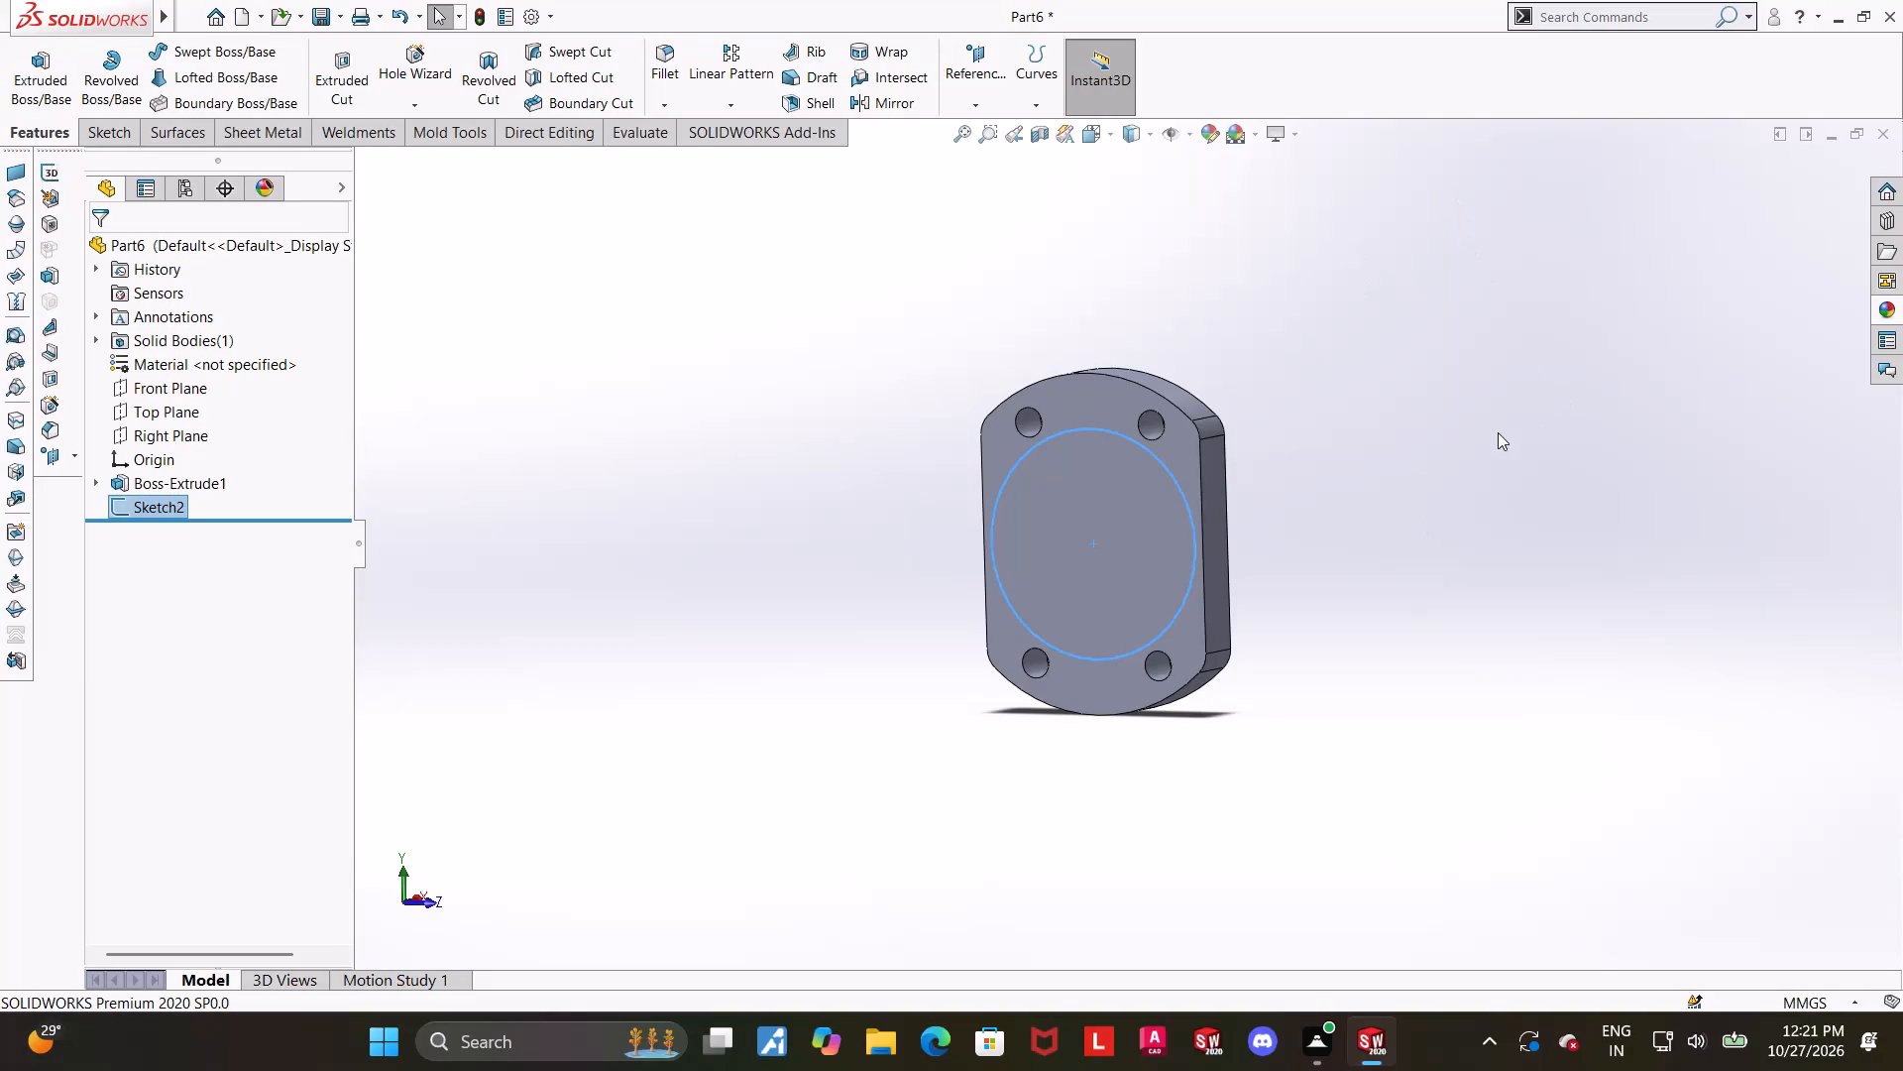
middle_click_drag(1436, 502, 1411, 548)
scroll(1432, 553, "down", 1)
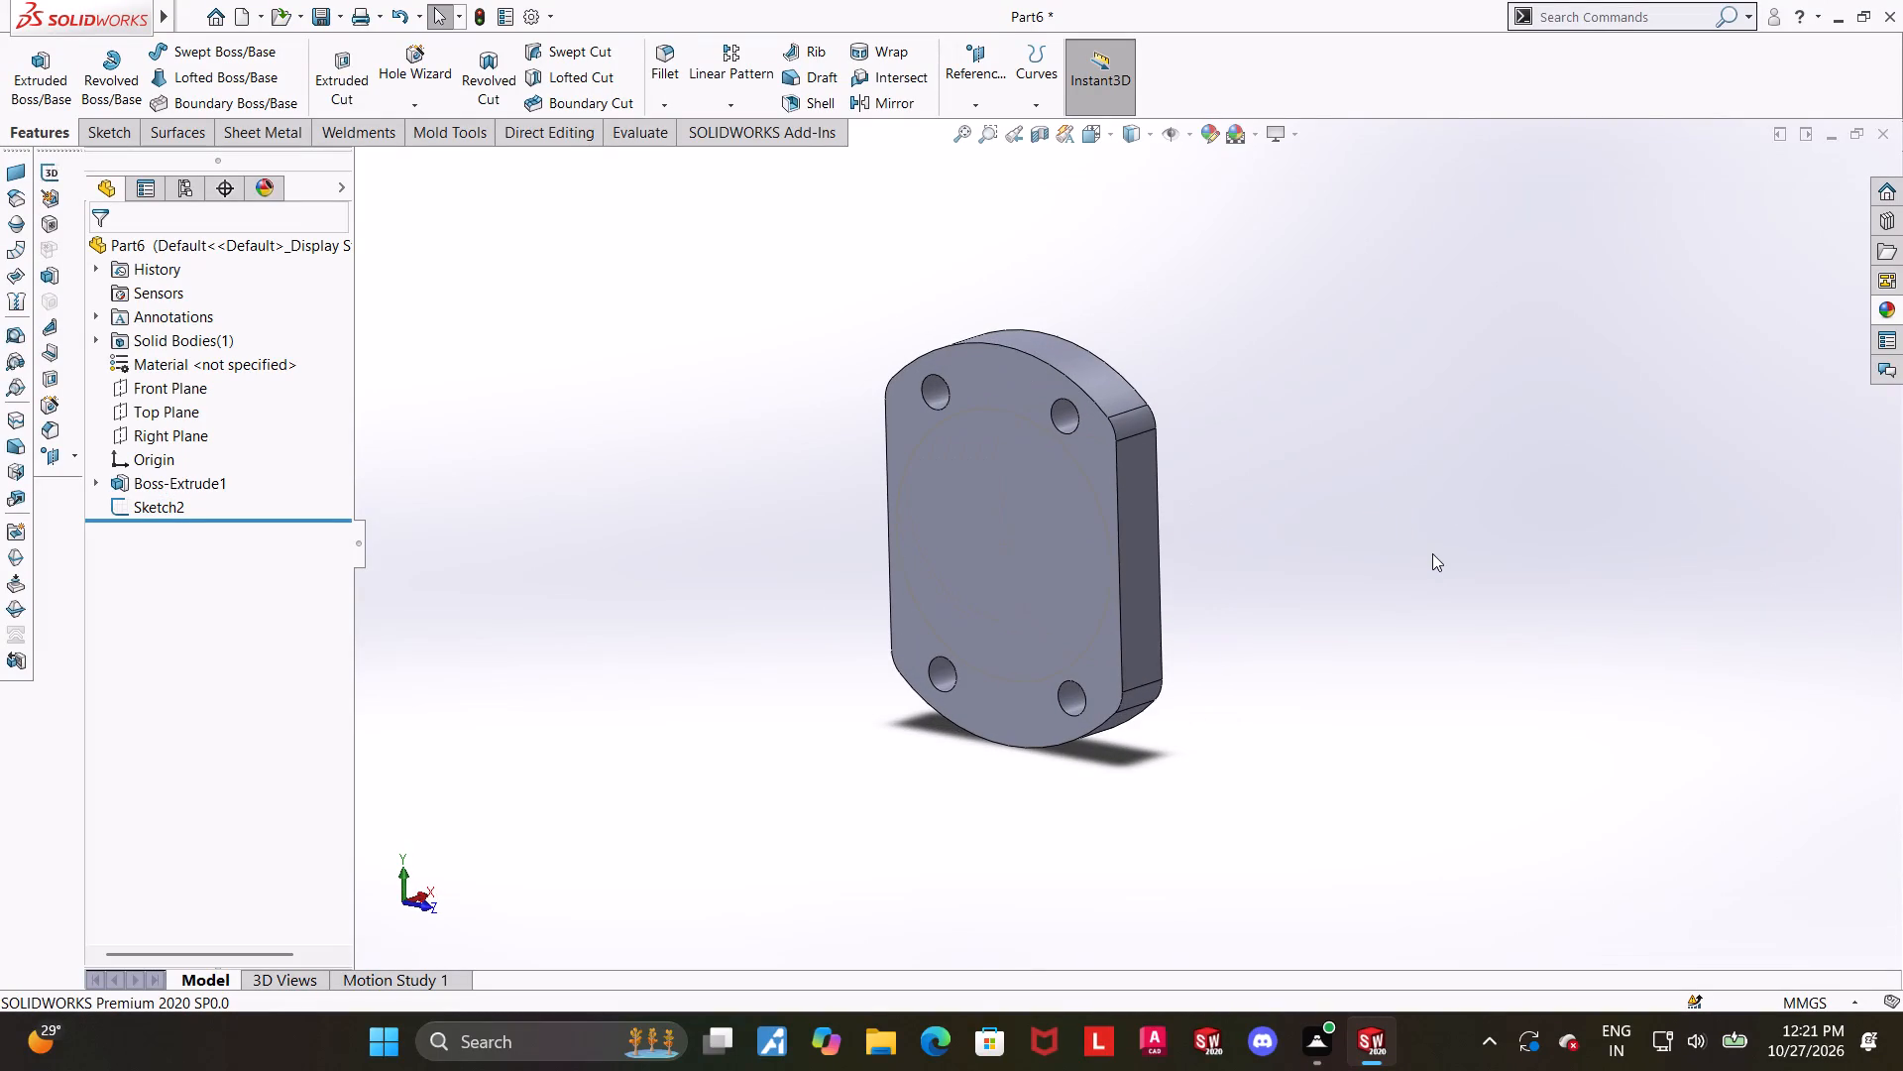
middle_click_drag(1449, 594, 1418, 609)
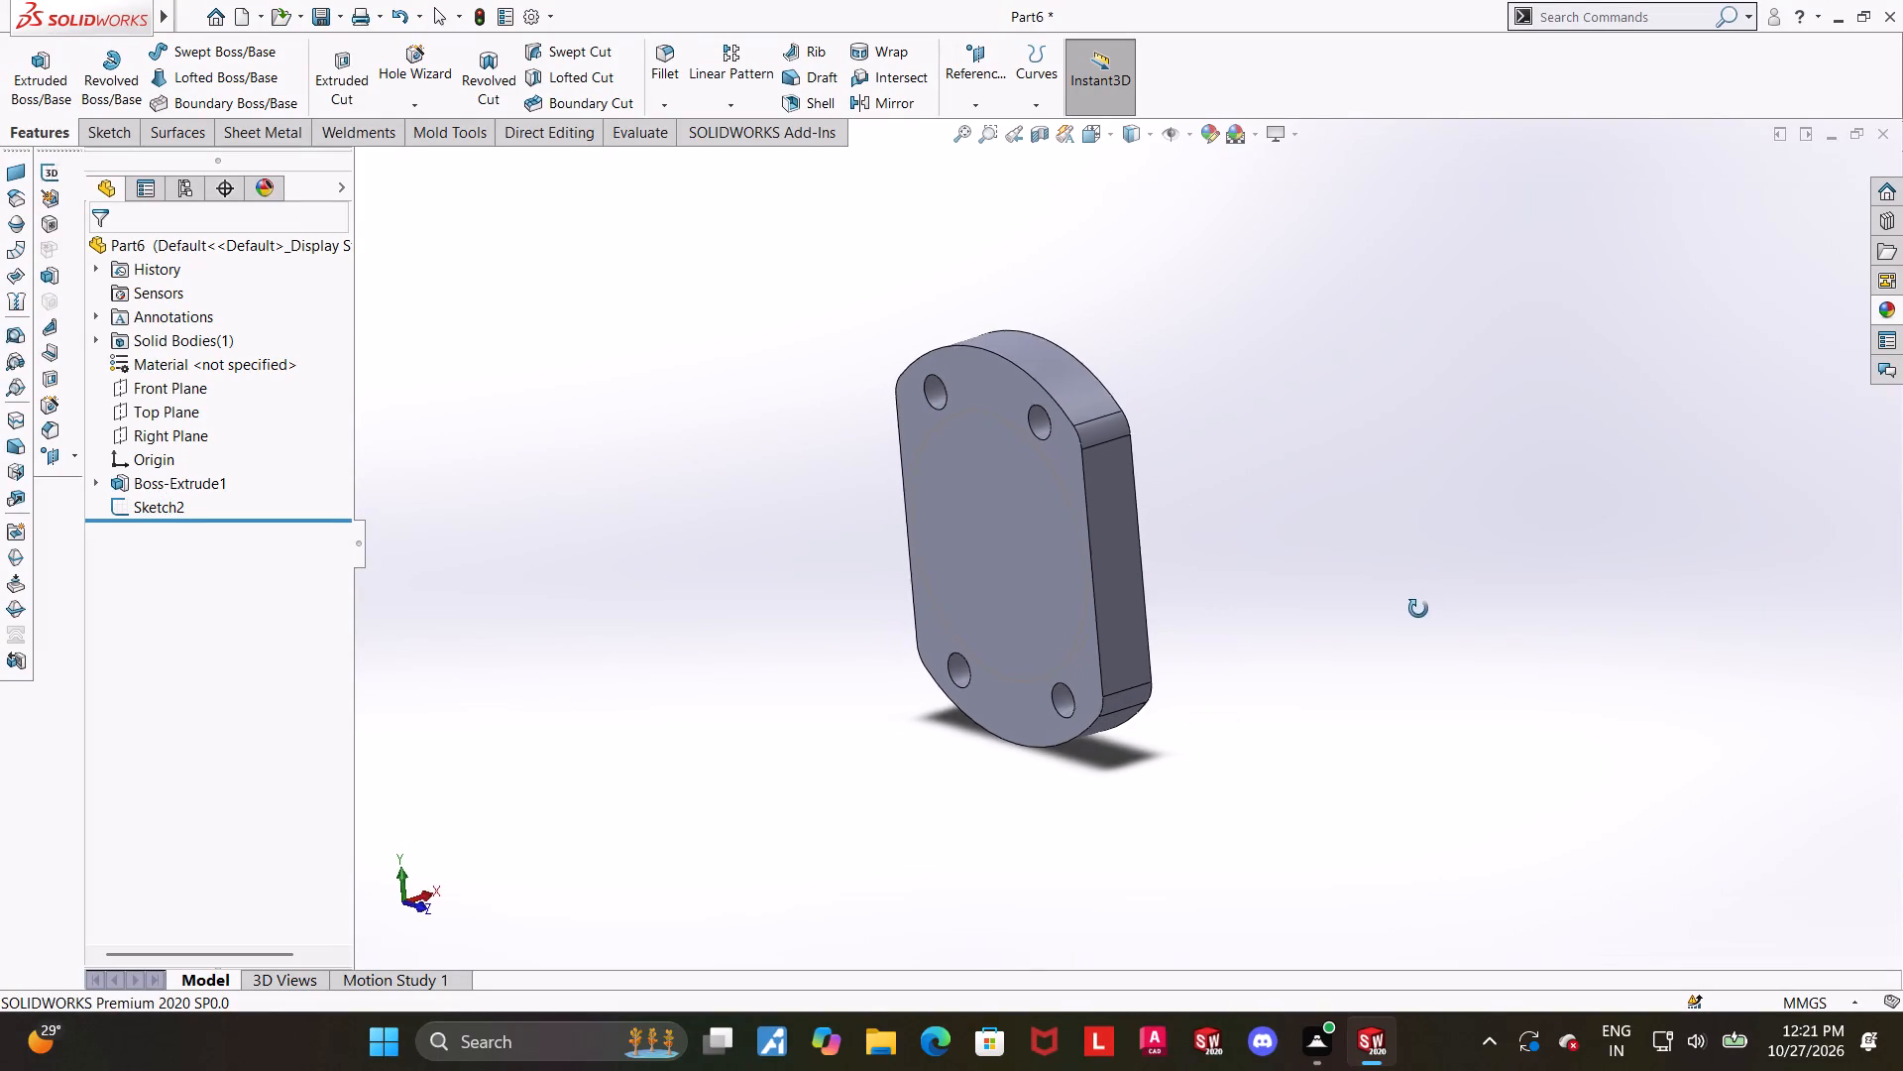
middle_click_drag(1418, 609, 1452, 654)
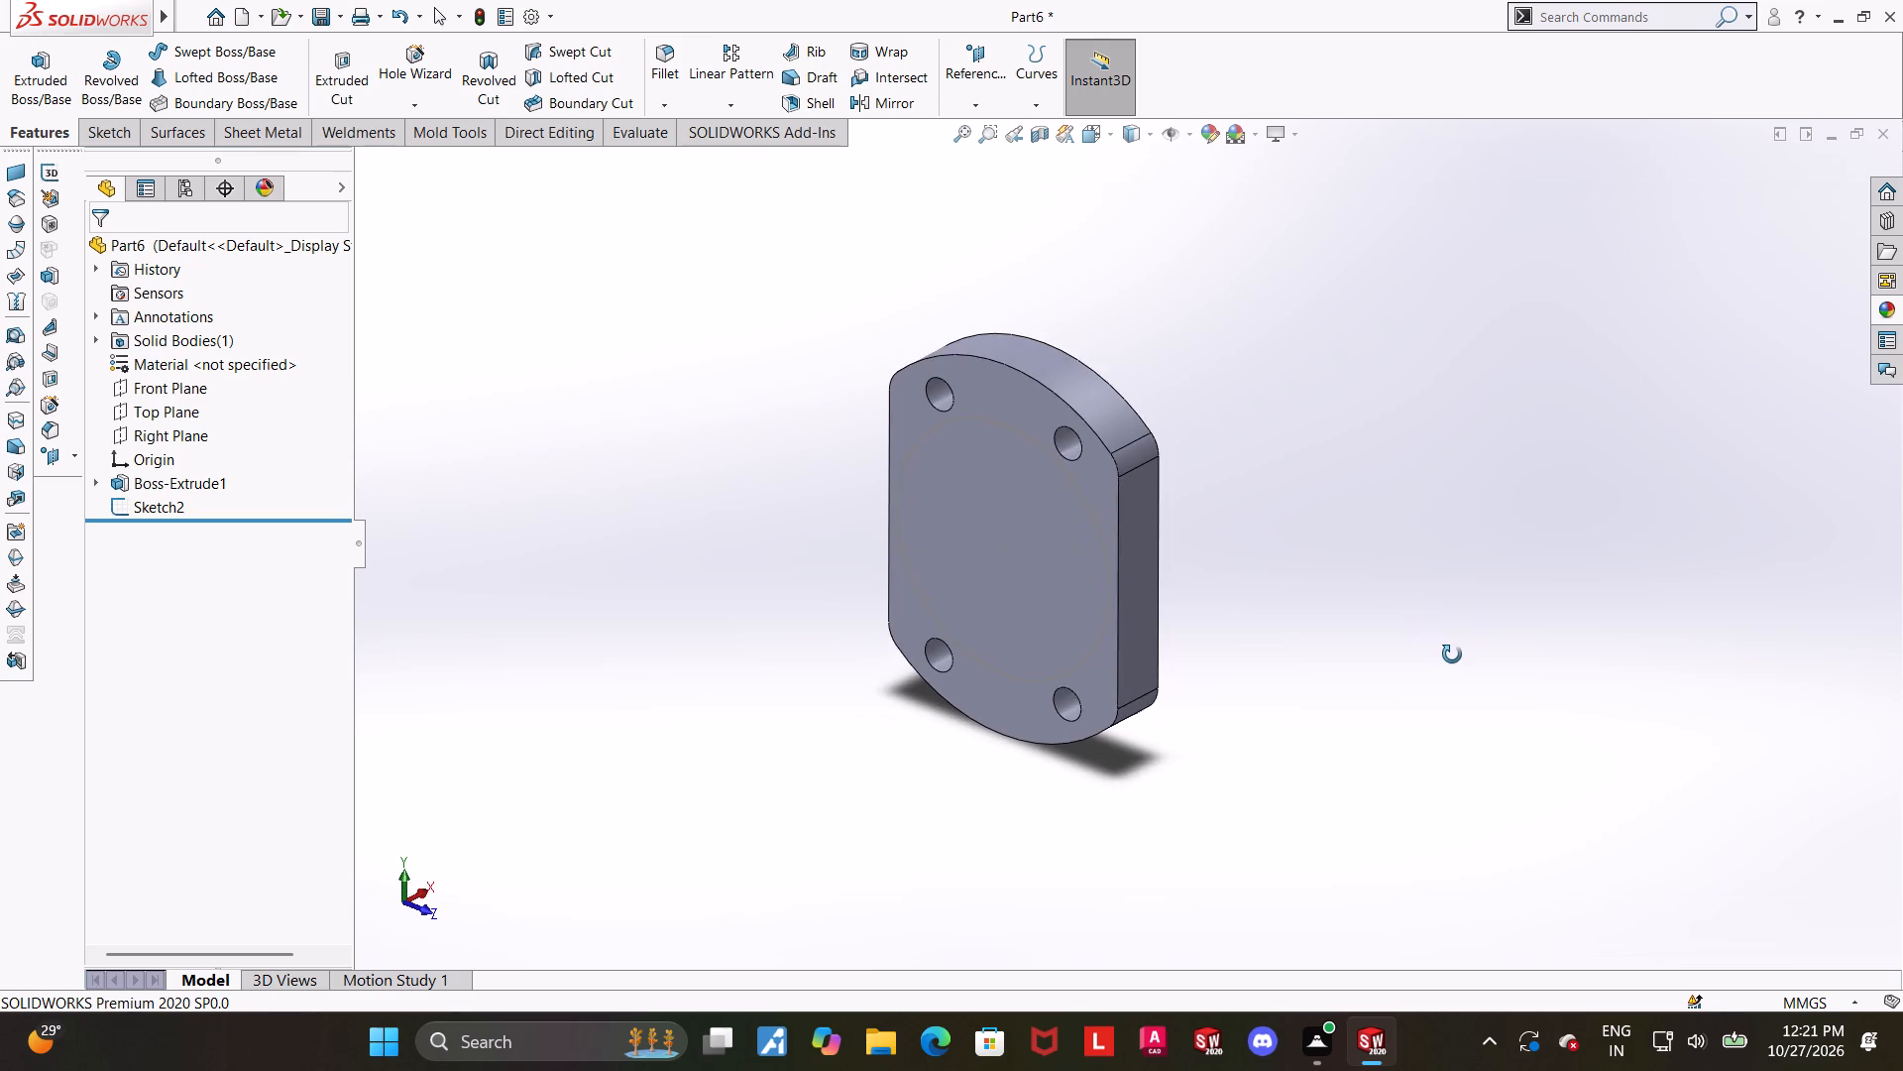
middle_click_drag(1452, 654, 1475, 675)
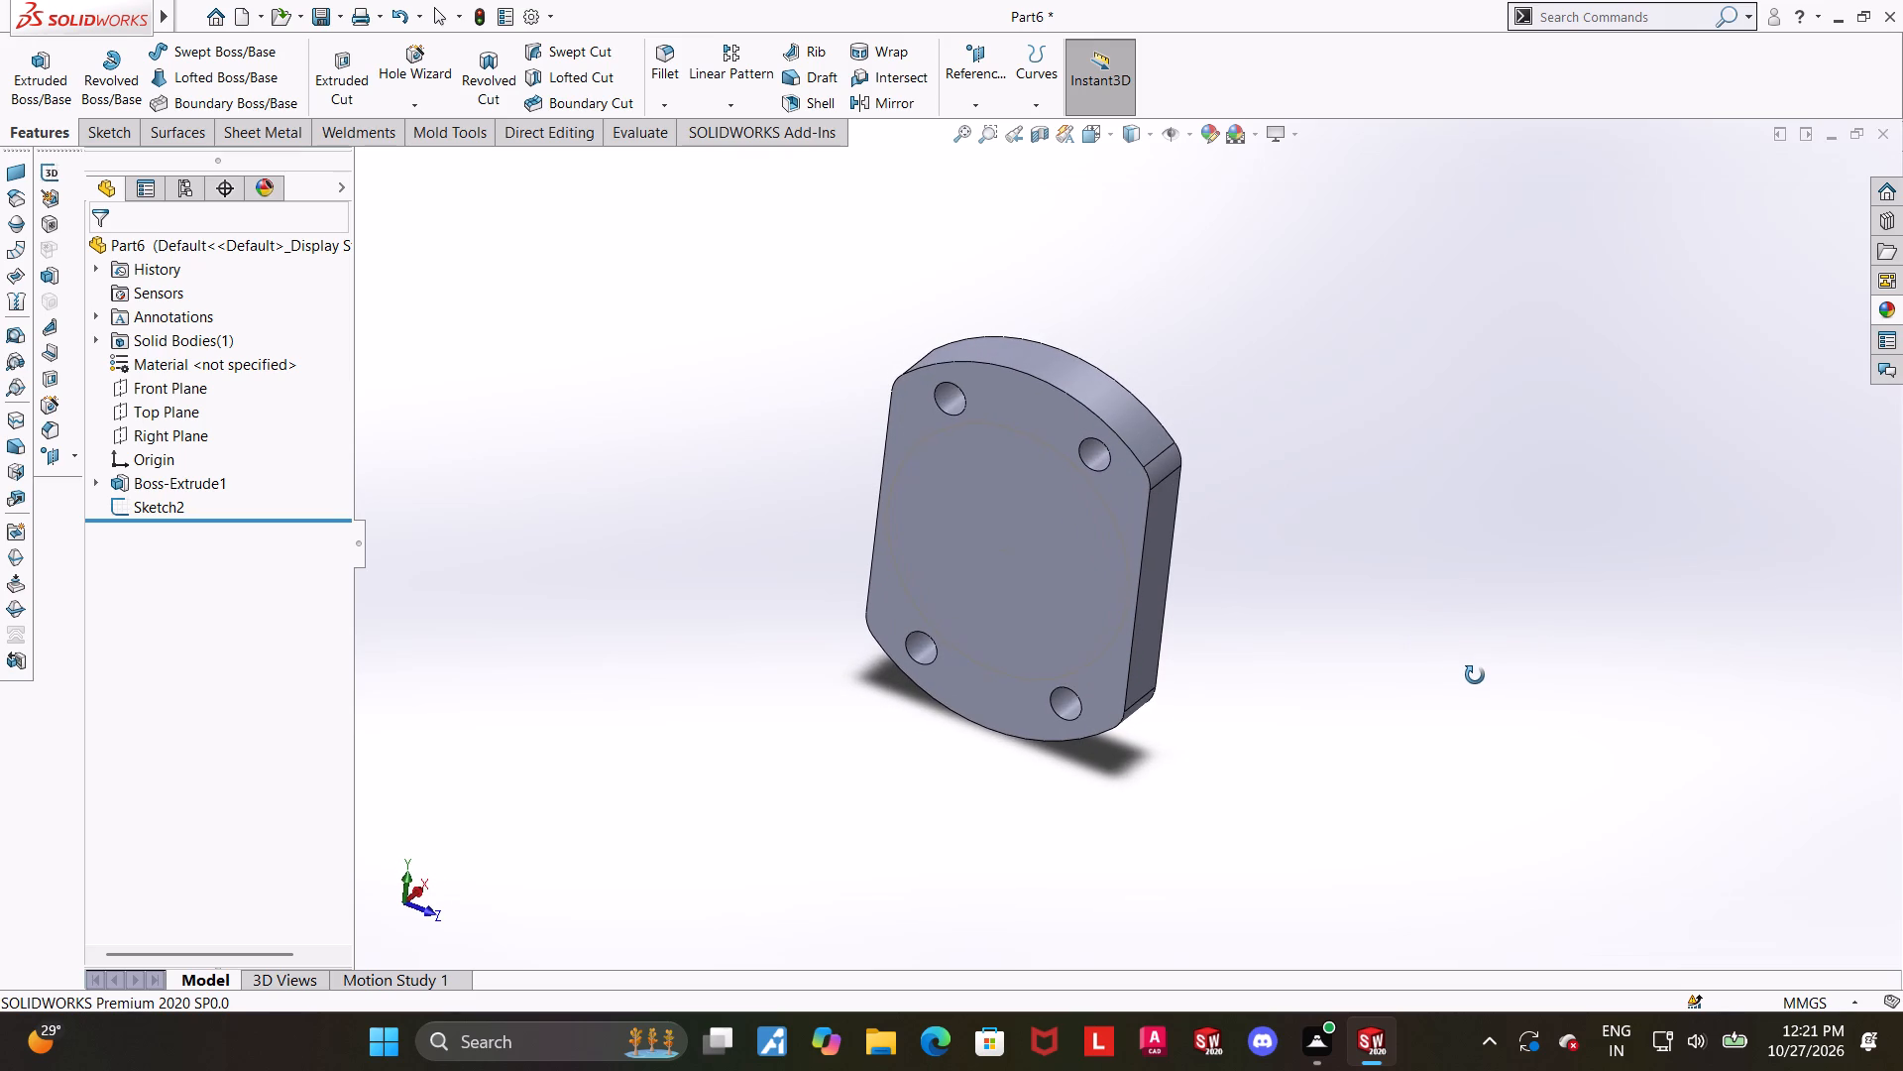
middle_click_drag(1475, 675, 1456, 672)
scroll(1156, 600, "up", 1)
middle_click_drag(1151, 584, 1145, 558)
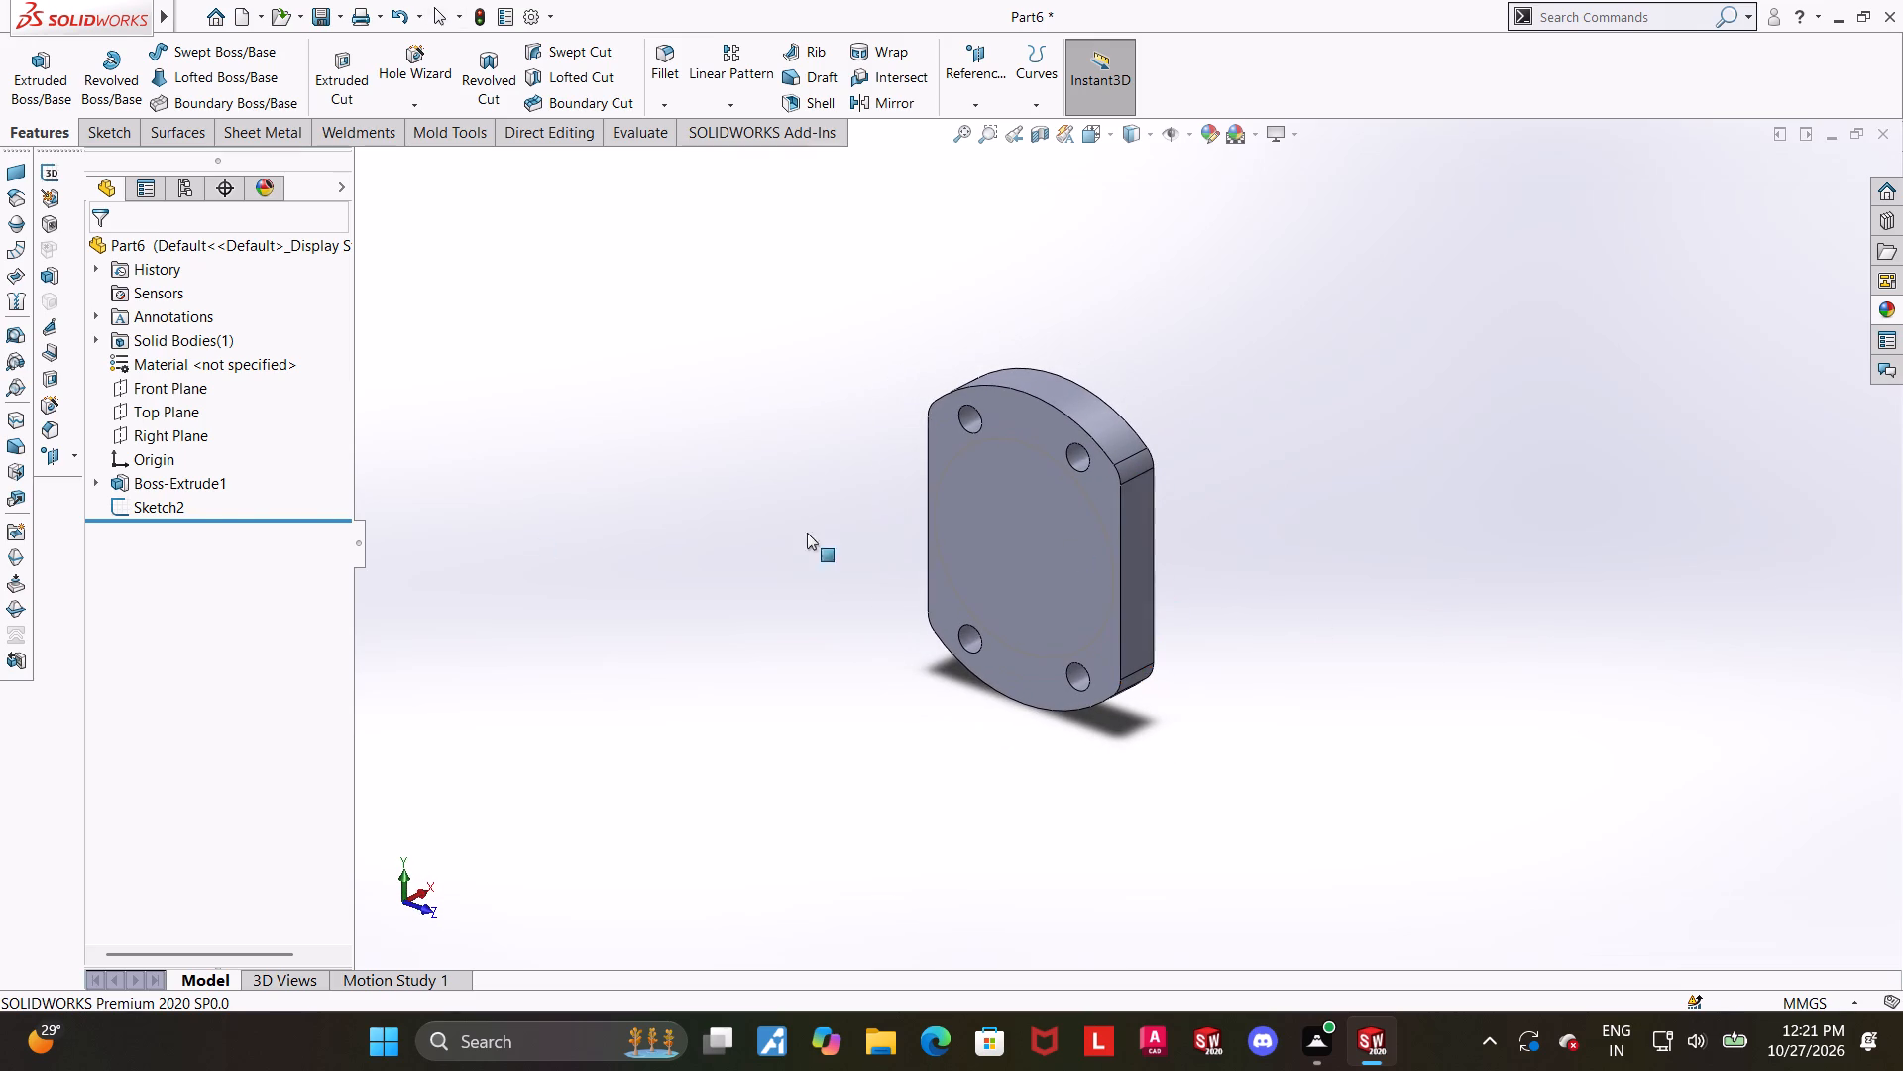
Extrude the 54 mm circle outward from the flange's back face as a blind, merged boss 6 mm deep.
left_click(184, 504)
left_click(57, 82)
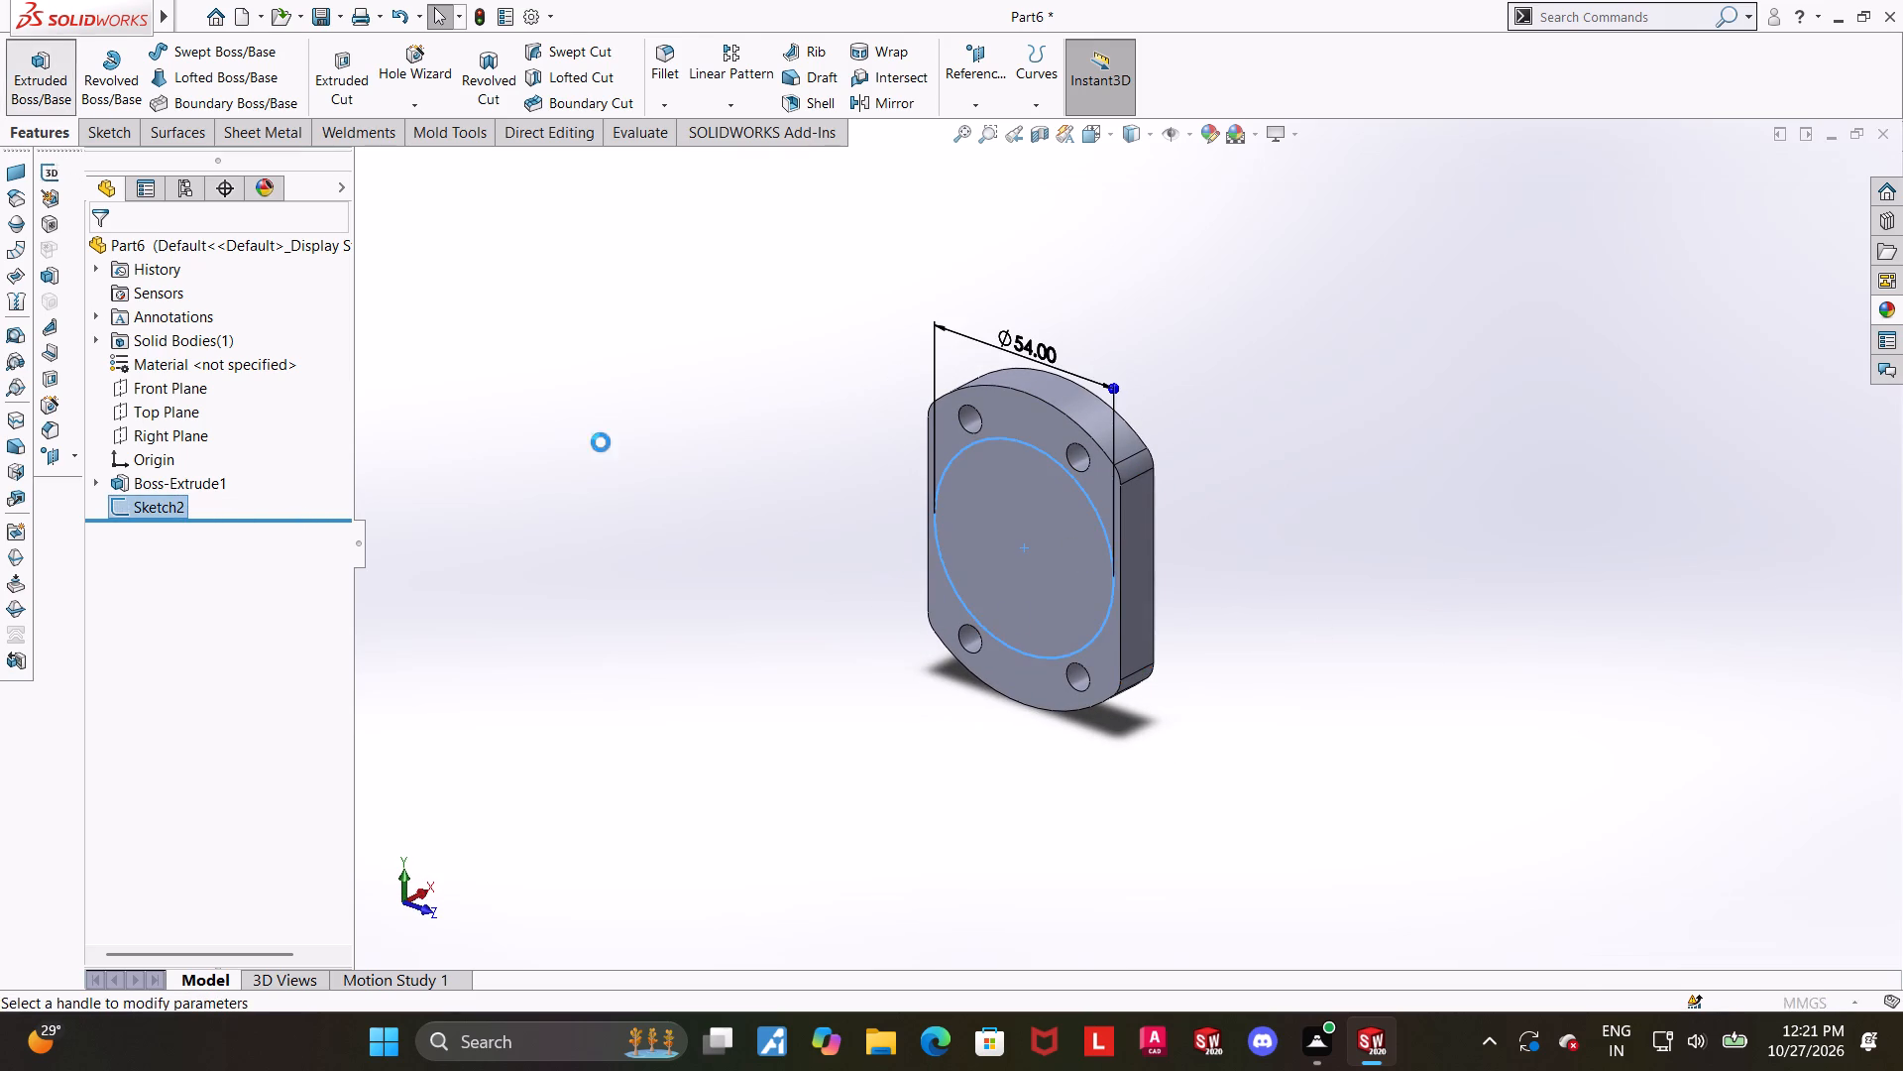
middle_click_drag(1052, 637, 1038, 605)
scroll(1051, 635, "up", 1)
scroll(1155, 569, "down", 2)
middle_click_drag(1256, 591, 1266, 587)
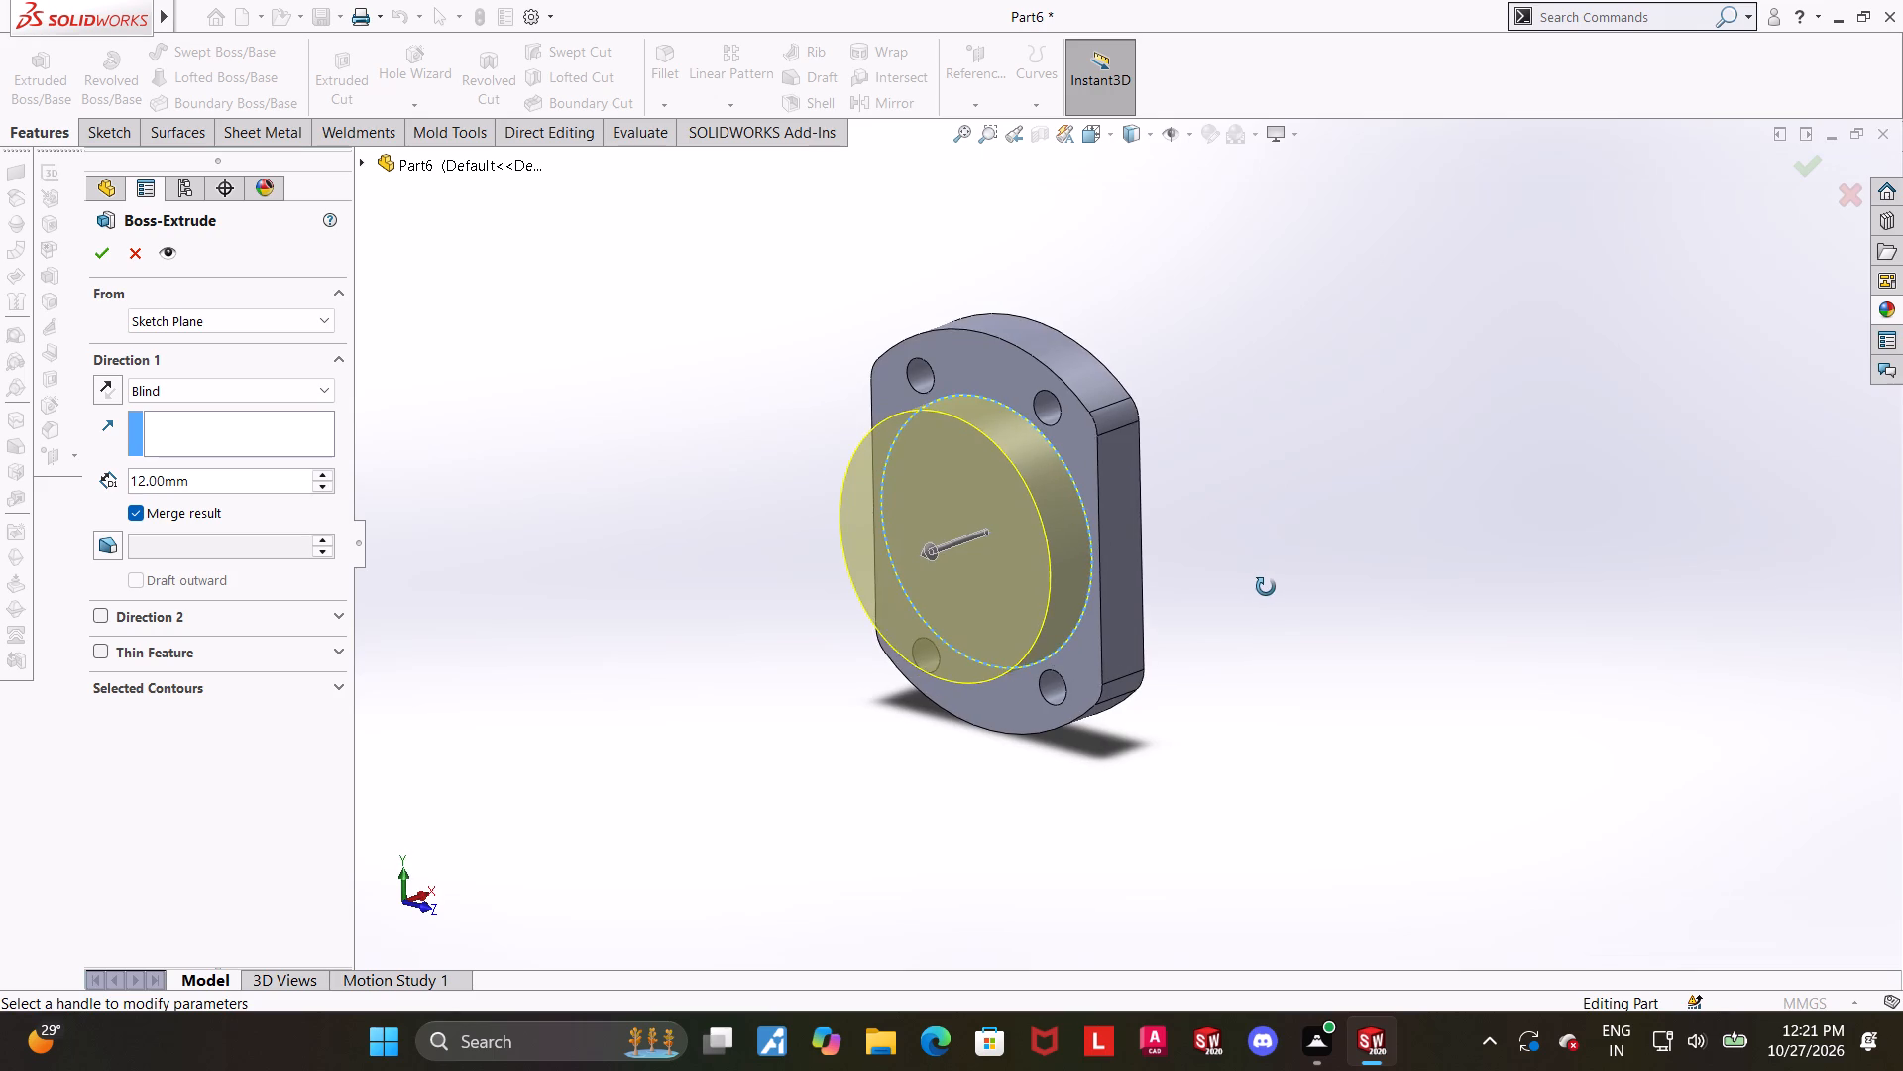
middle_click_drag(1266, 587, 1274, 596)
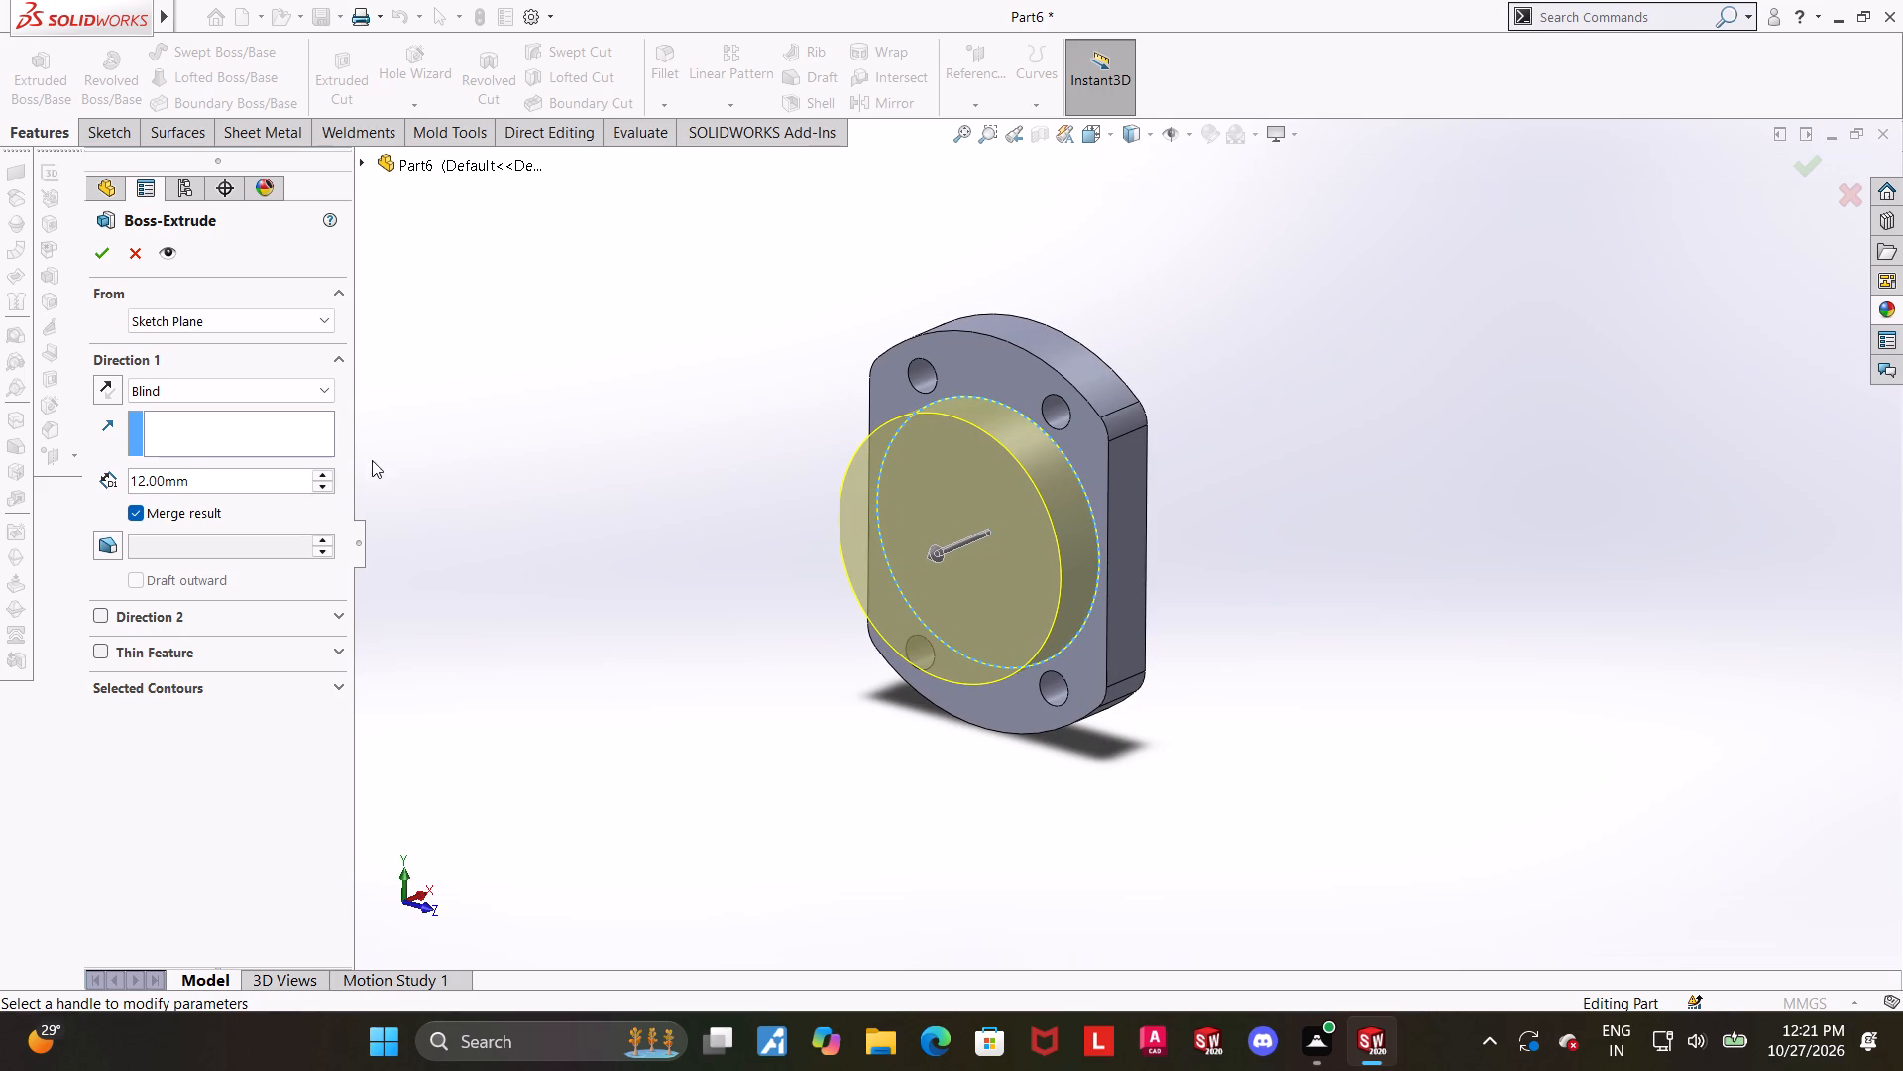
left_click(216, 465)
left_click(228, 481)
left_click_drag(253, 483, 93, 486)
key("6")
key("Return")
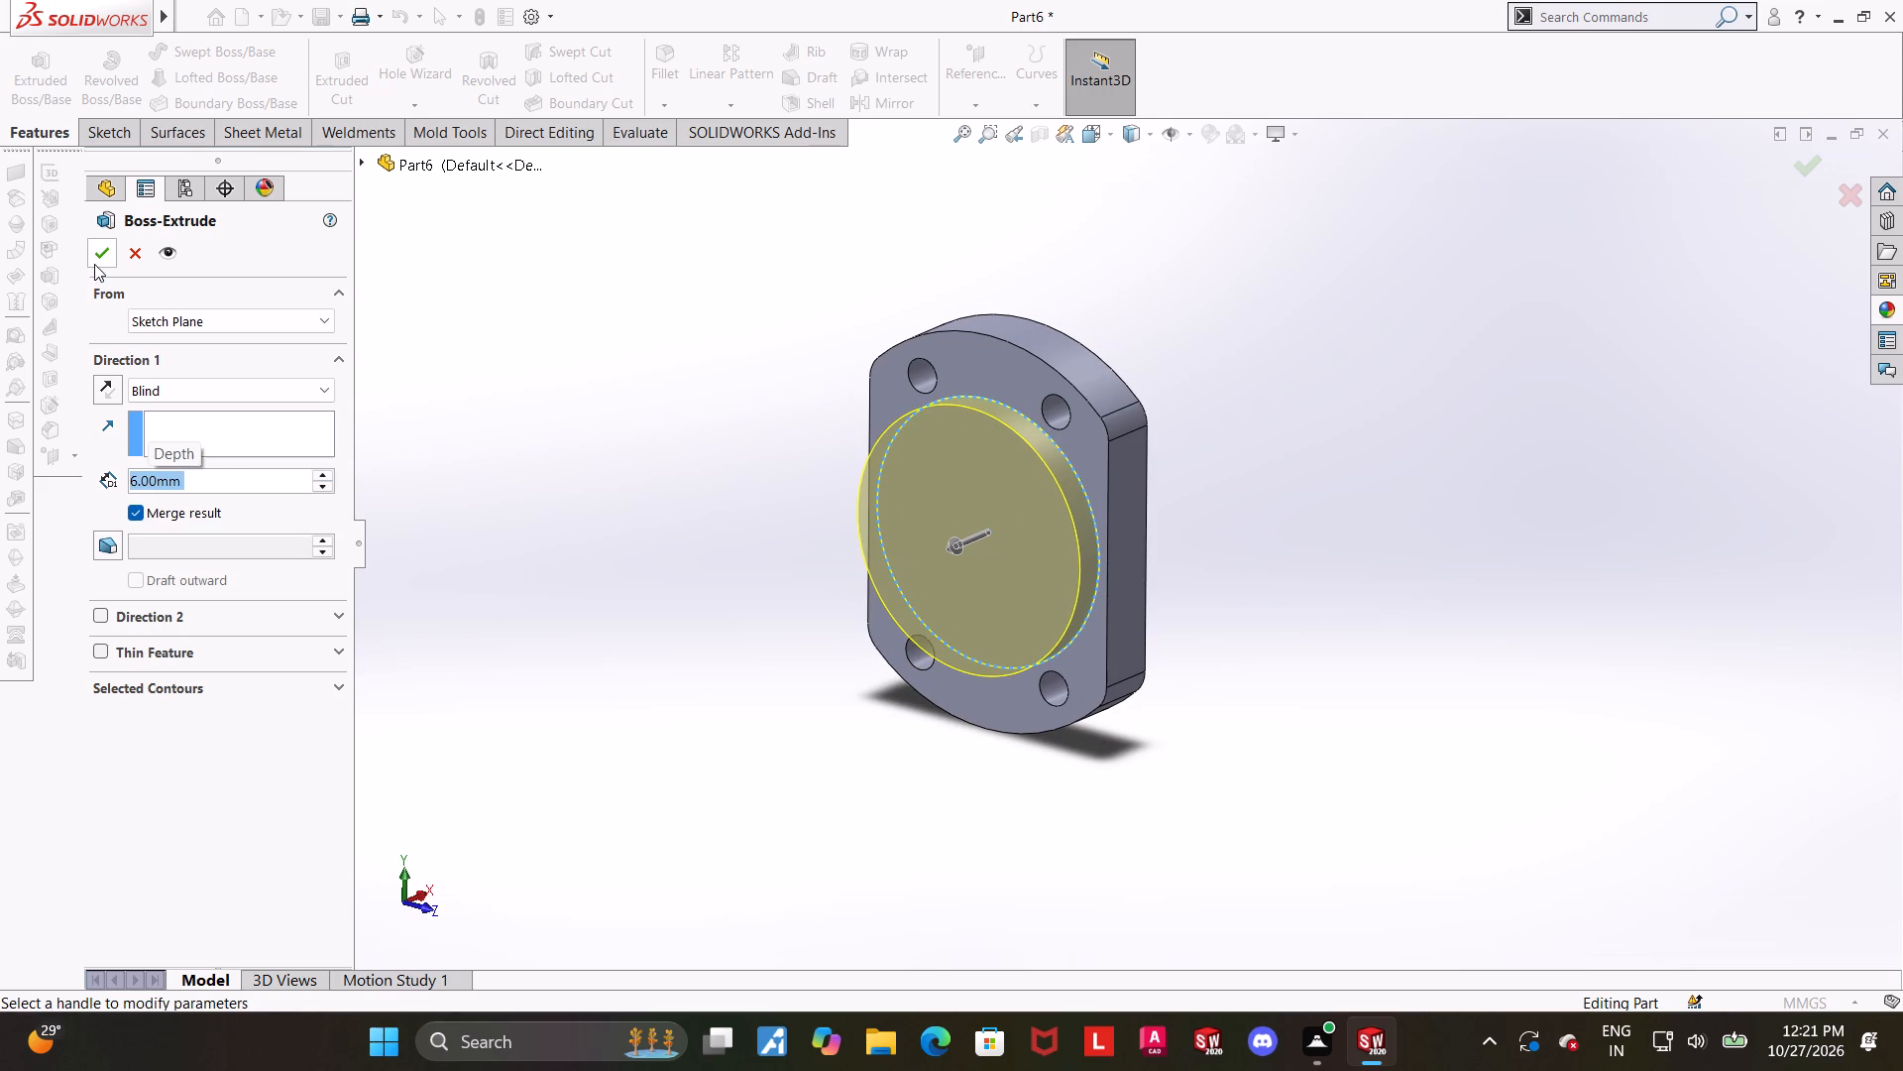
left_click(96, 259)
left_click(490, 520)
Start a new sketch on the flange's flat face opposite the round 54 mm boss, viewed normal to it.
middle_click_drag(1406, 515, 1375, 462)
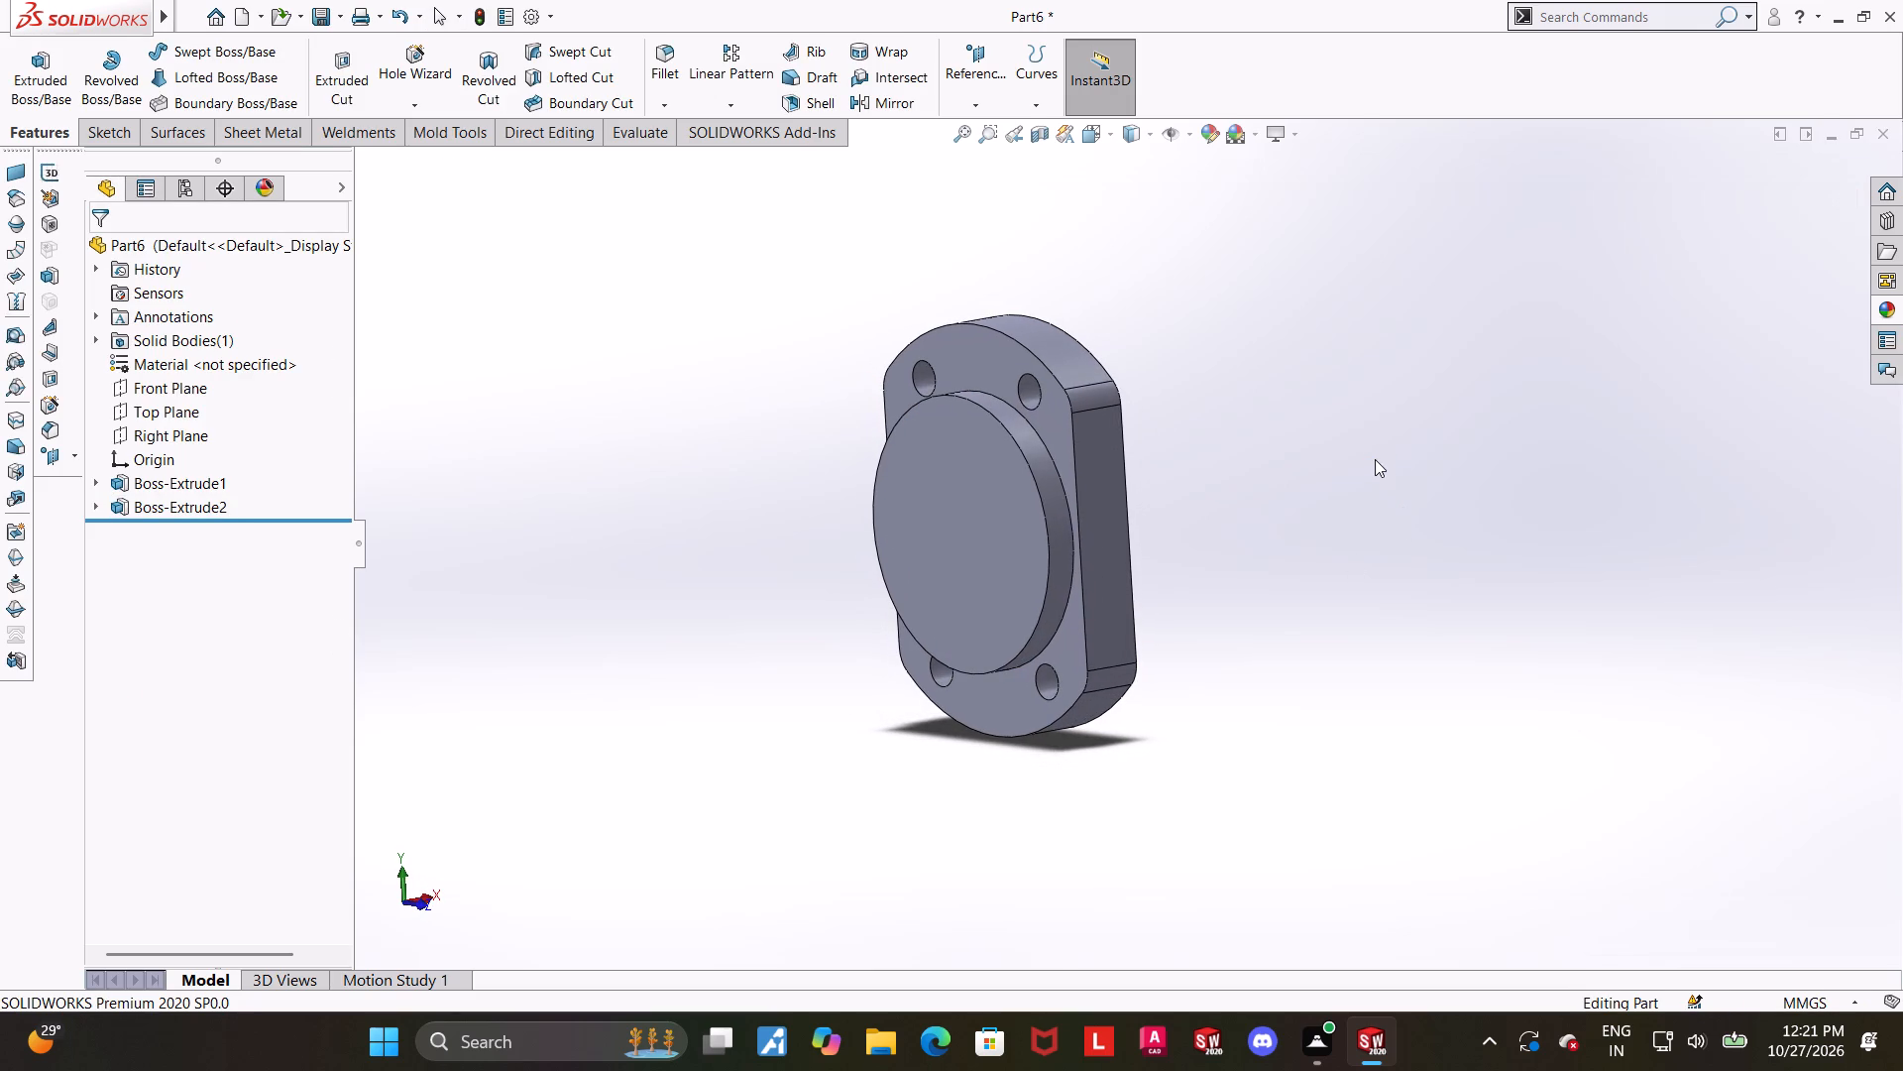
middle_click_drag(1392, 476, 1357, 495)
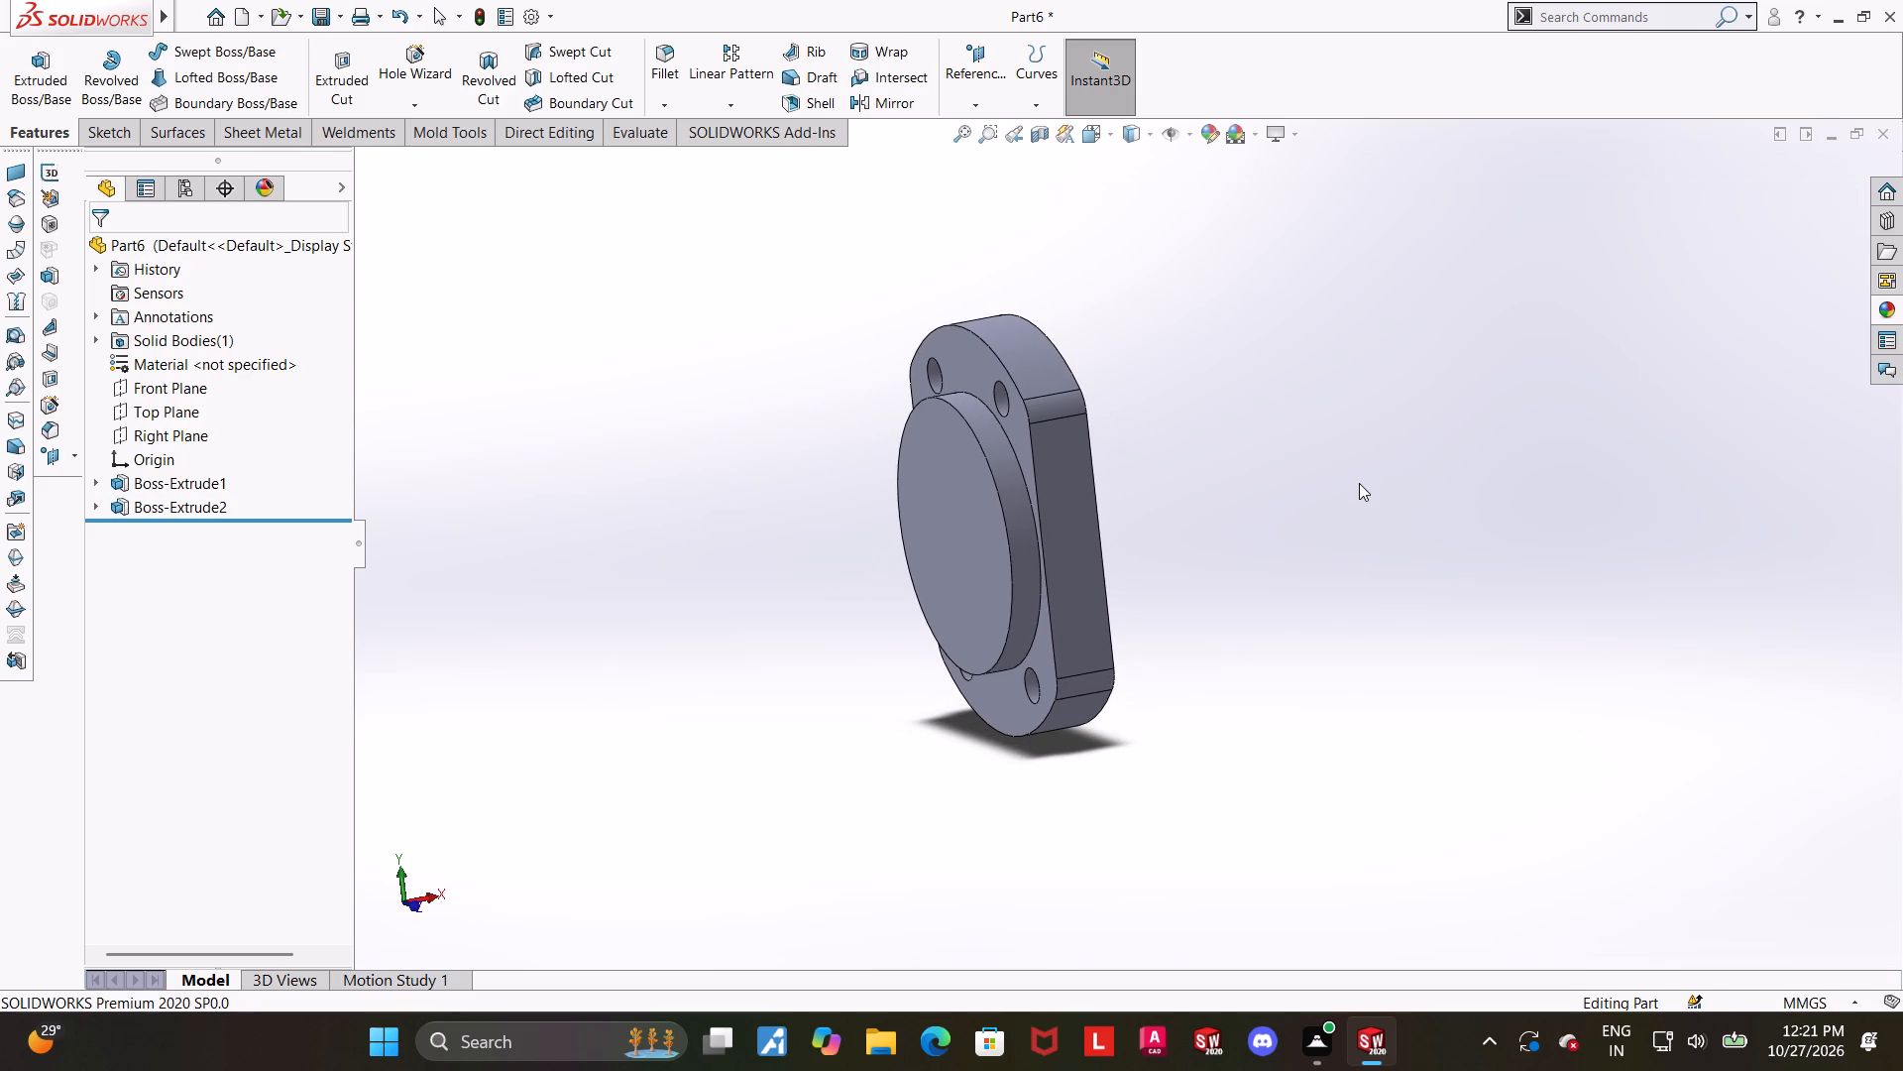
middle_click_drag(1270, 492, 1251, 459)
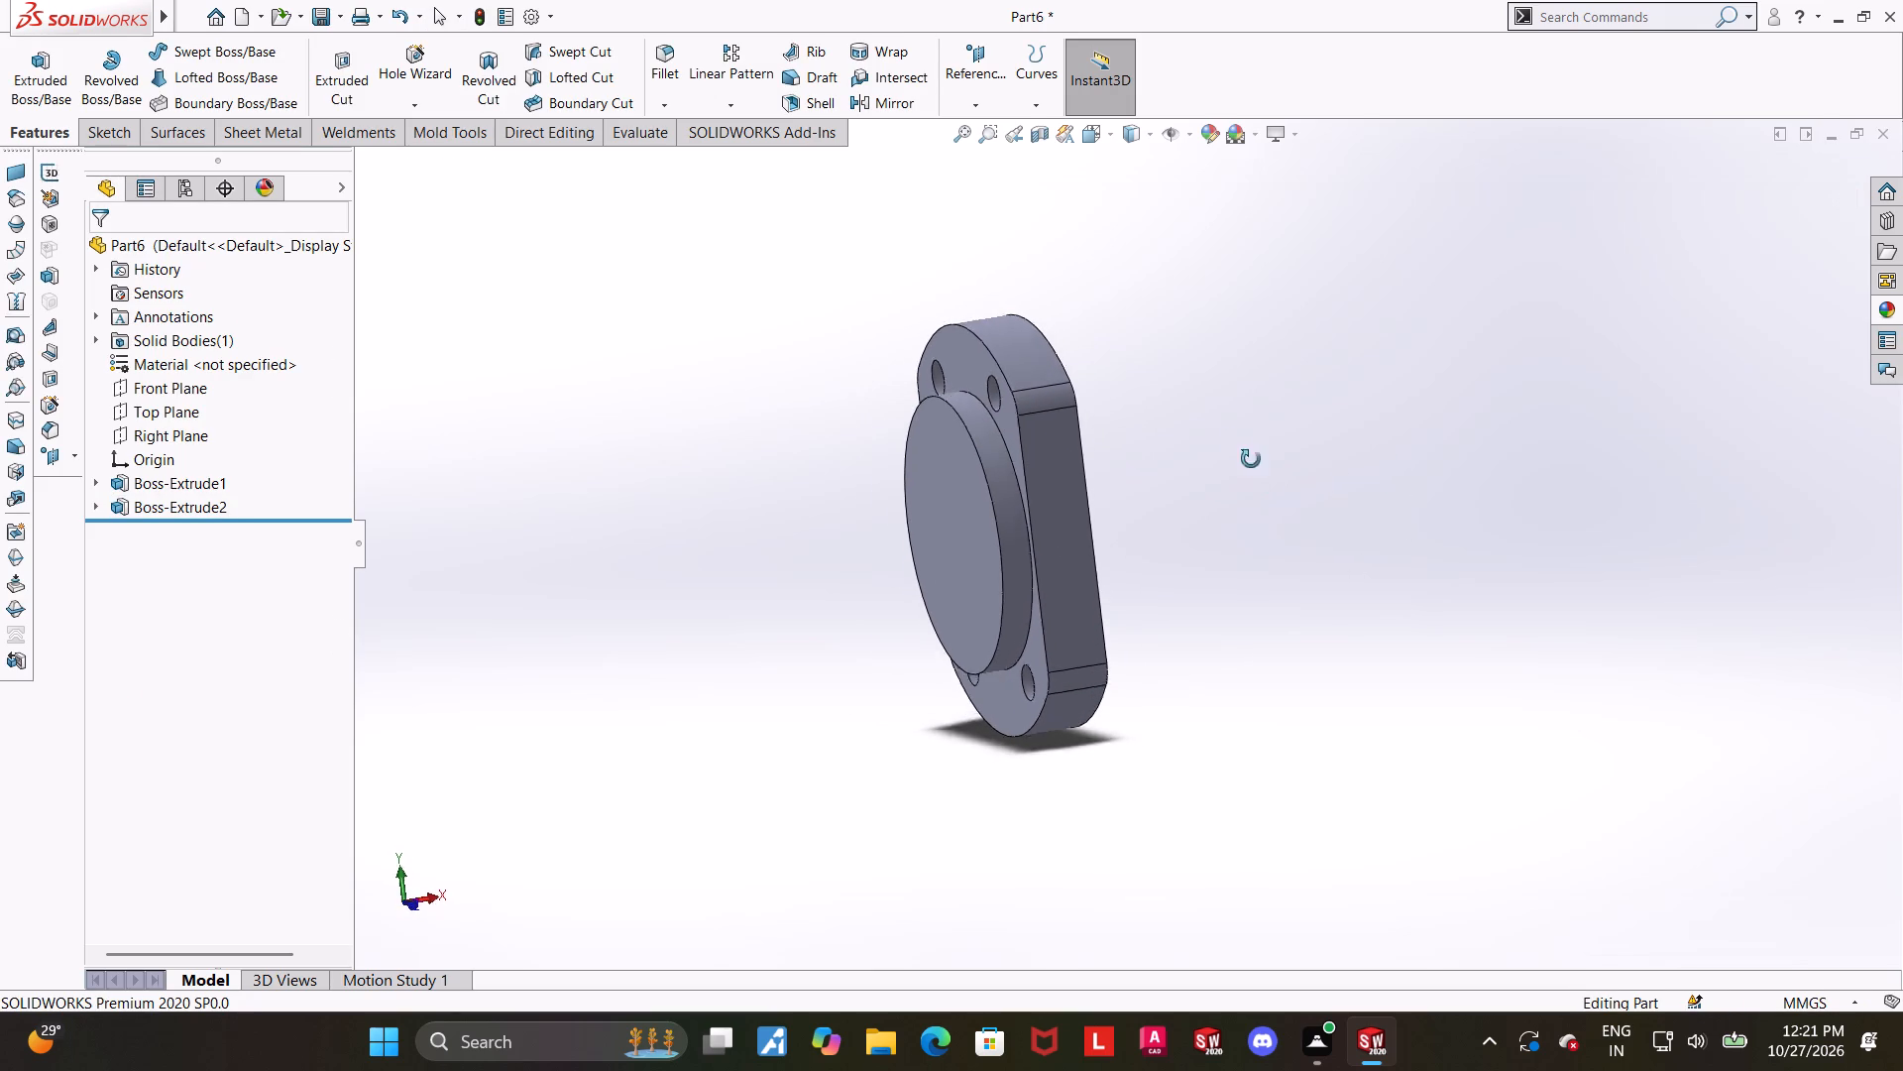
middle_click_drag(1251, 459, 1144, 468)
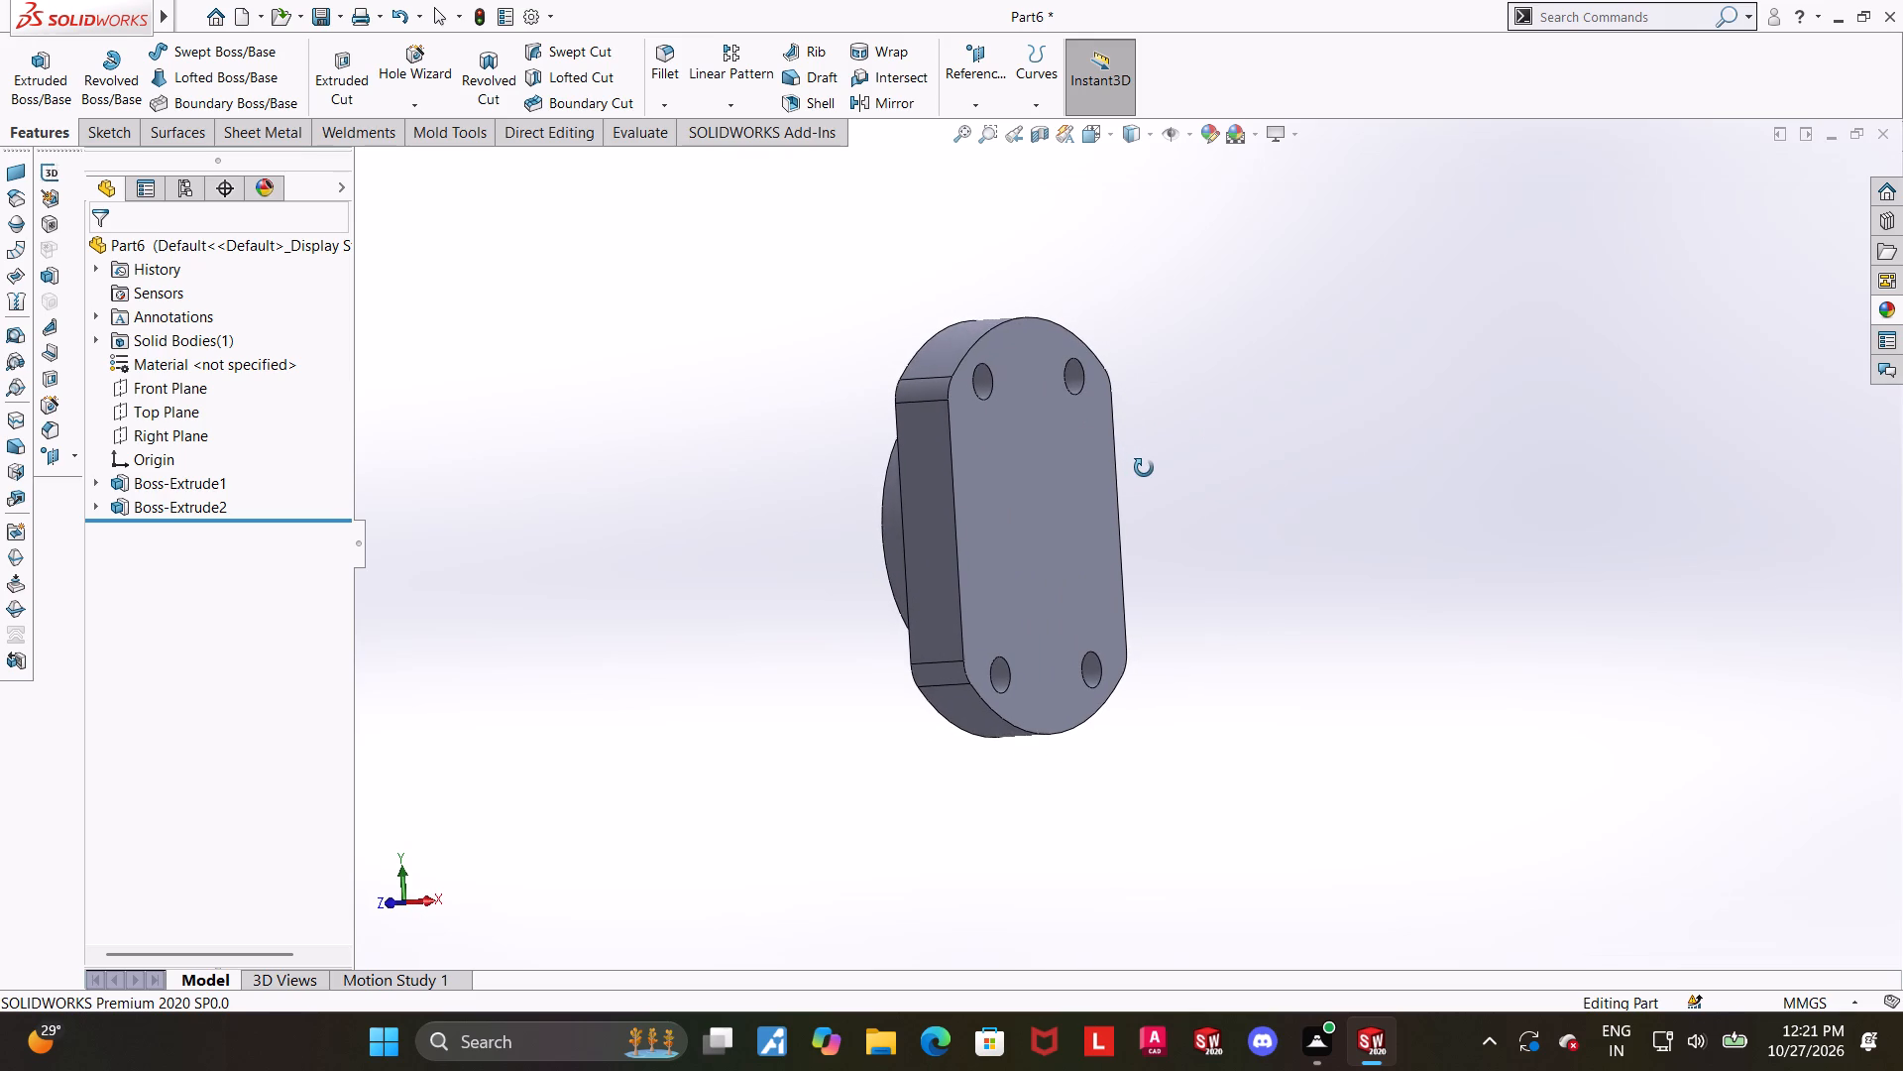
middle_click_drag(1144, 468, 1146, 471)
left_click(1050, 475)
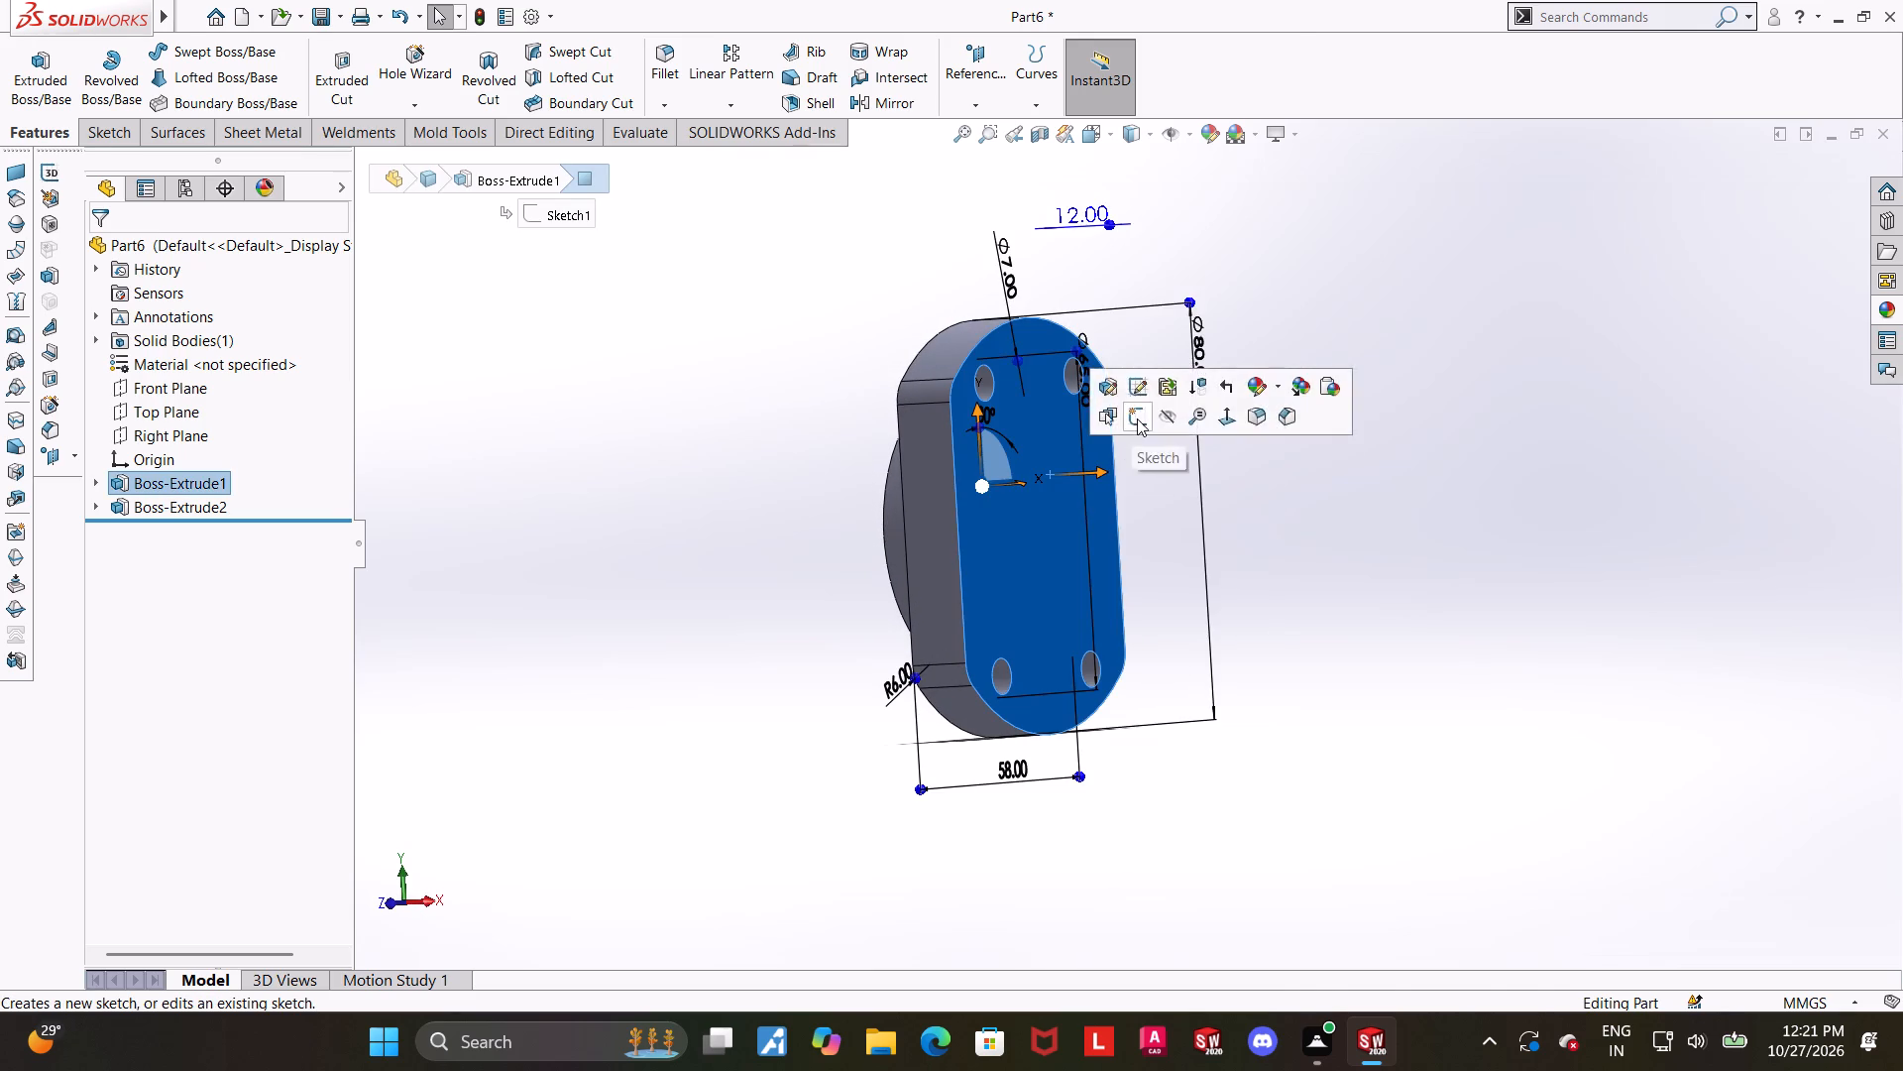
left_click(1137, 418)
left_click(183, 535)
left_click(223, 504)
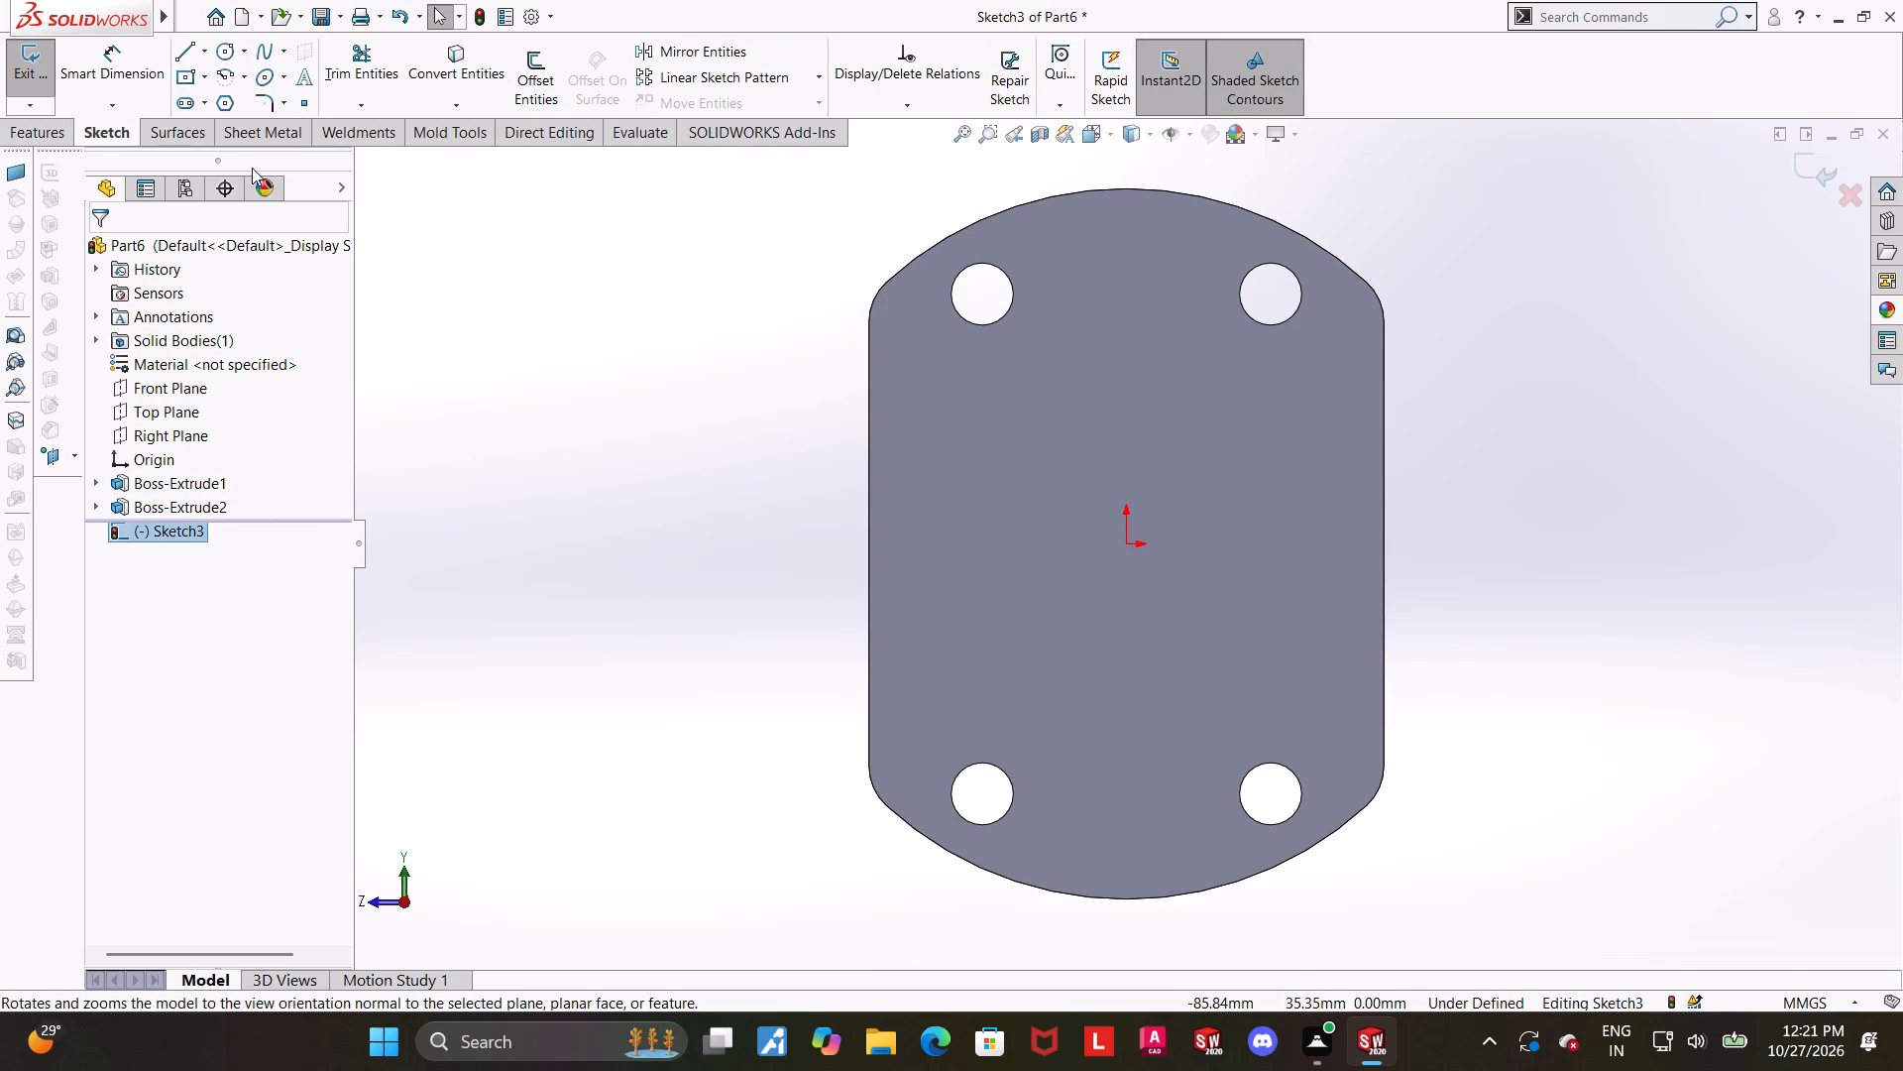
Sketch a circle about 24 mm in diameter centred on the origin.
left_click(231, 52)
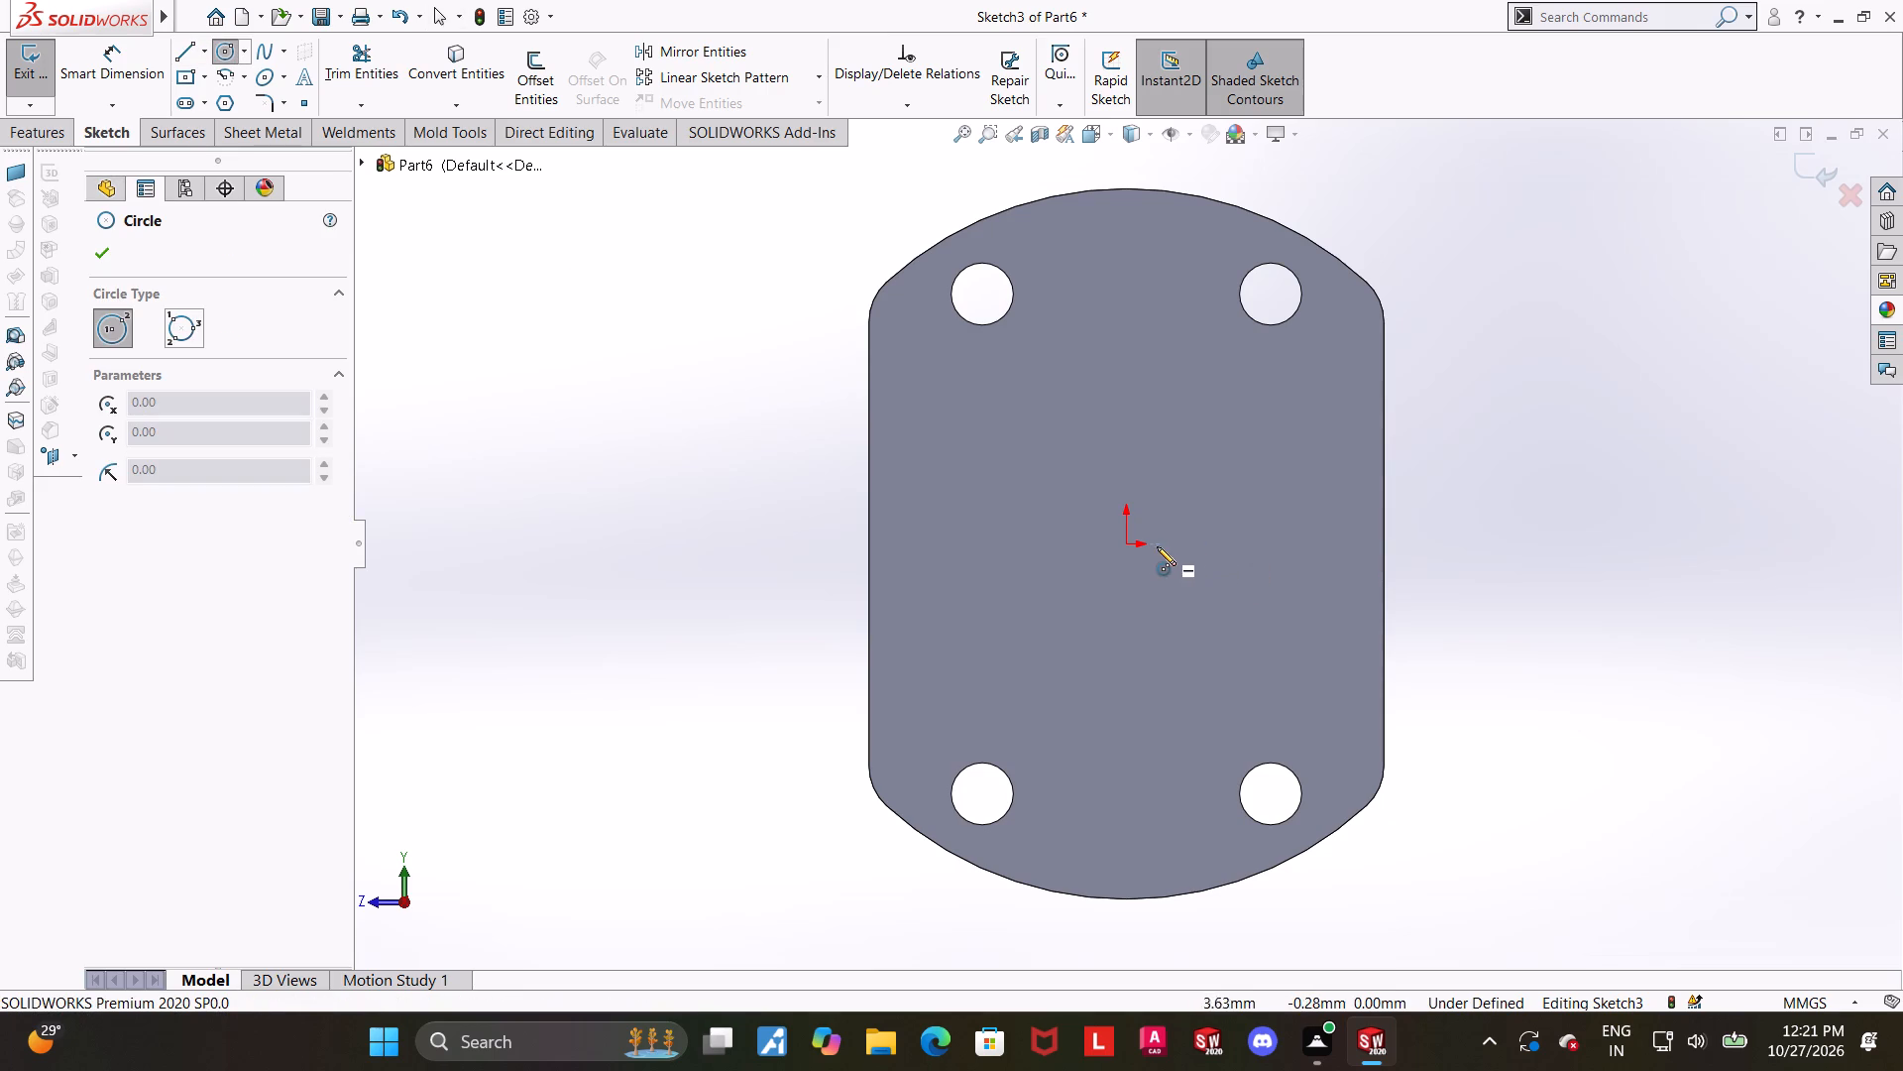
left_click(1125, 547)
left_click(1216, 488)
key("Escape")
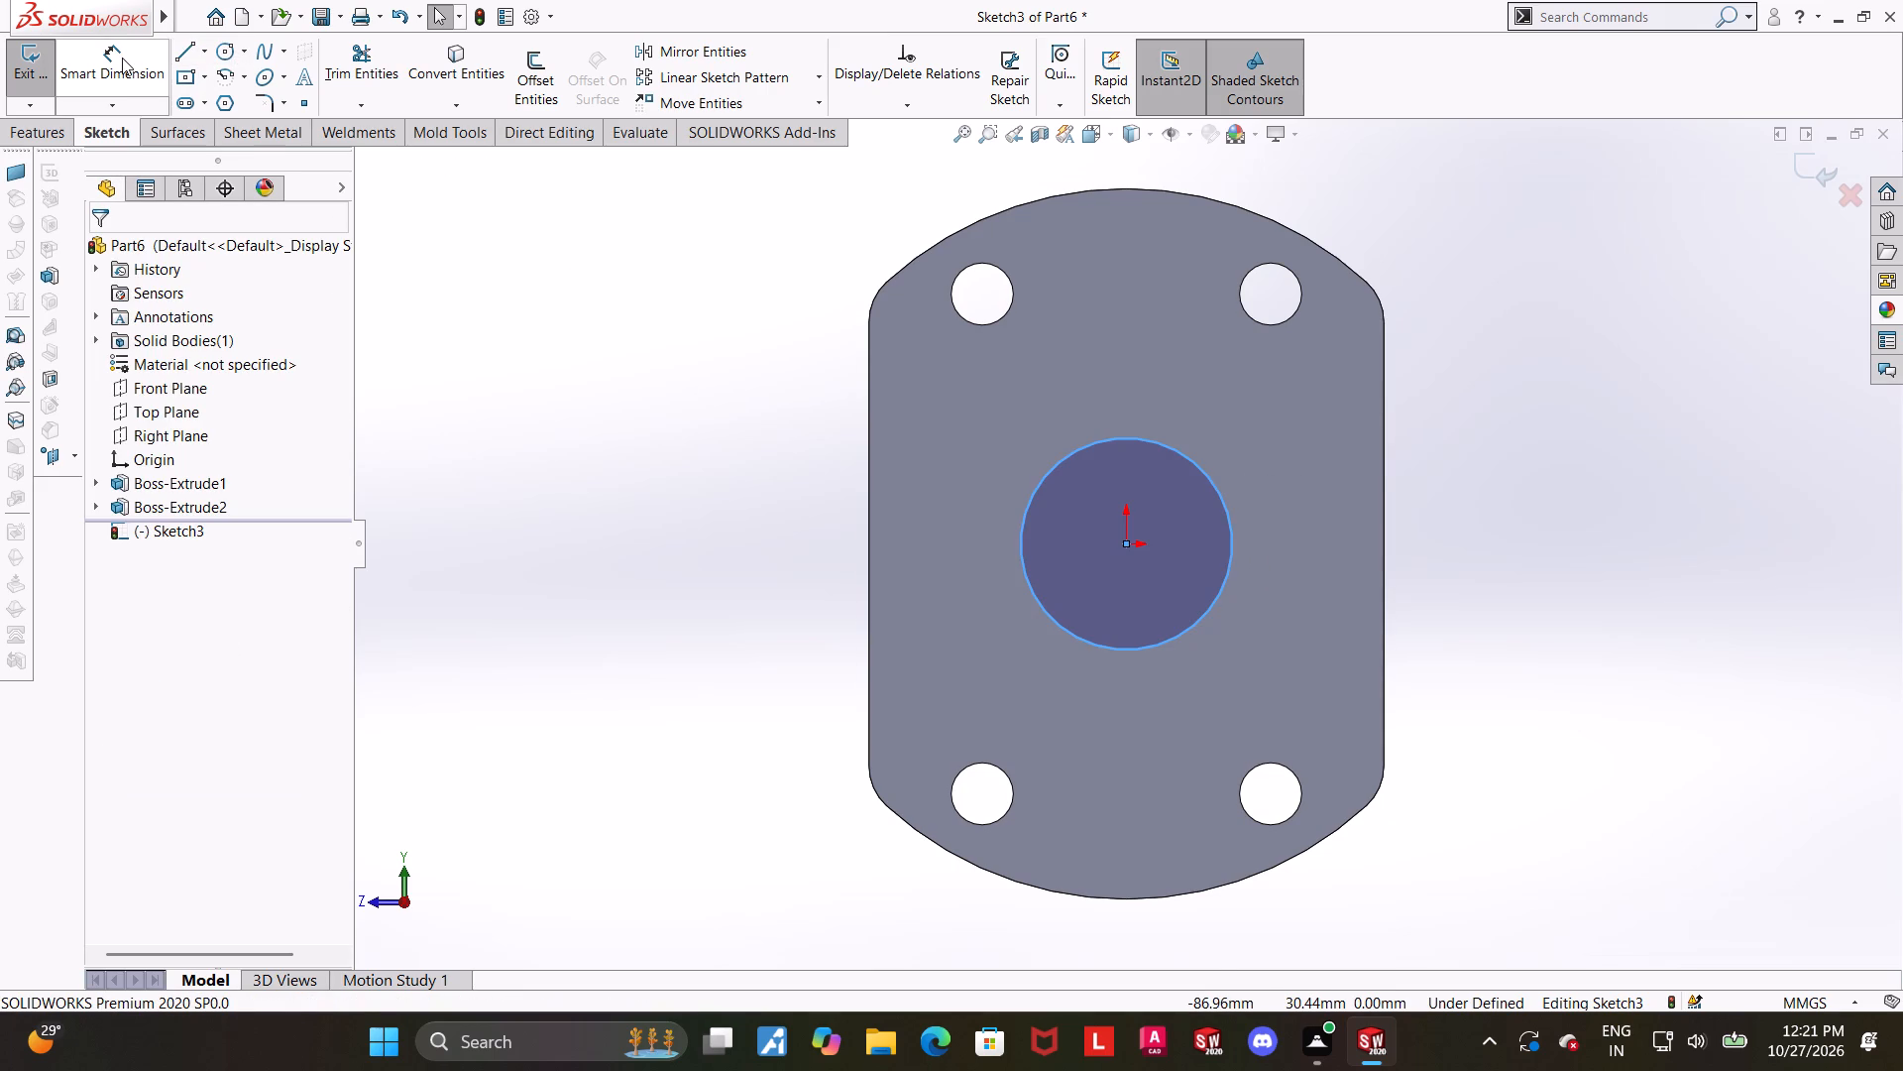
Dimension the central circle's diameter as exactly 24 mm and exit the sketch.
left_click(125, 81)
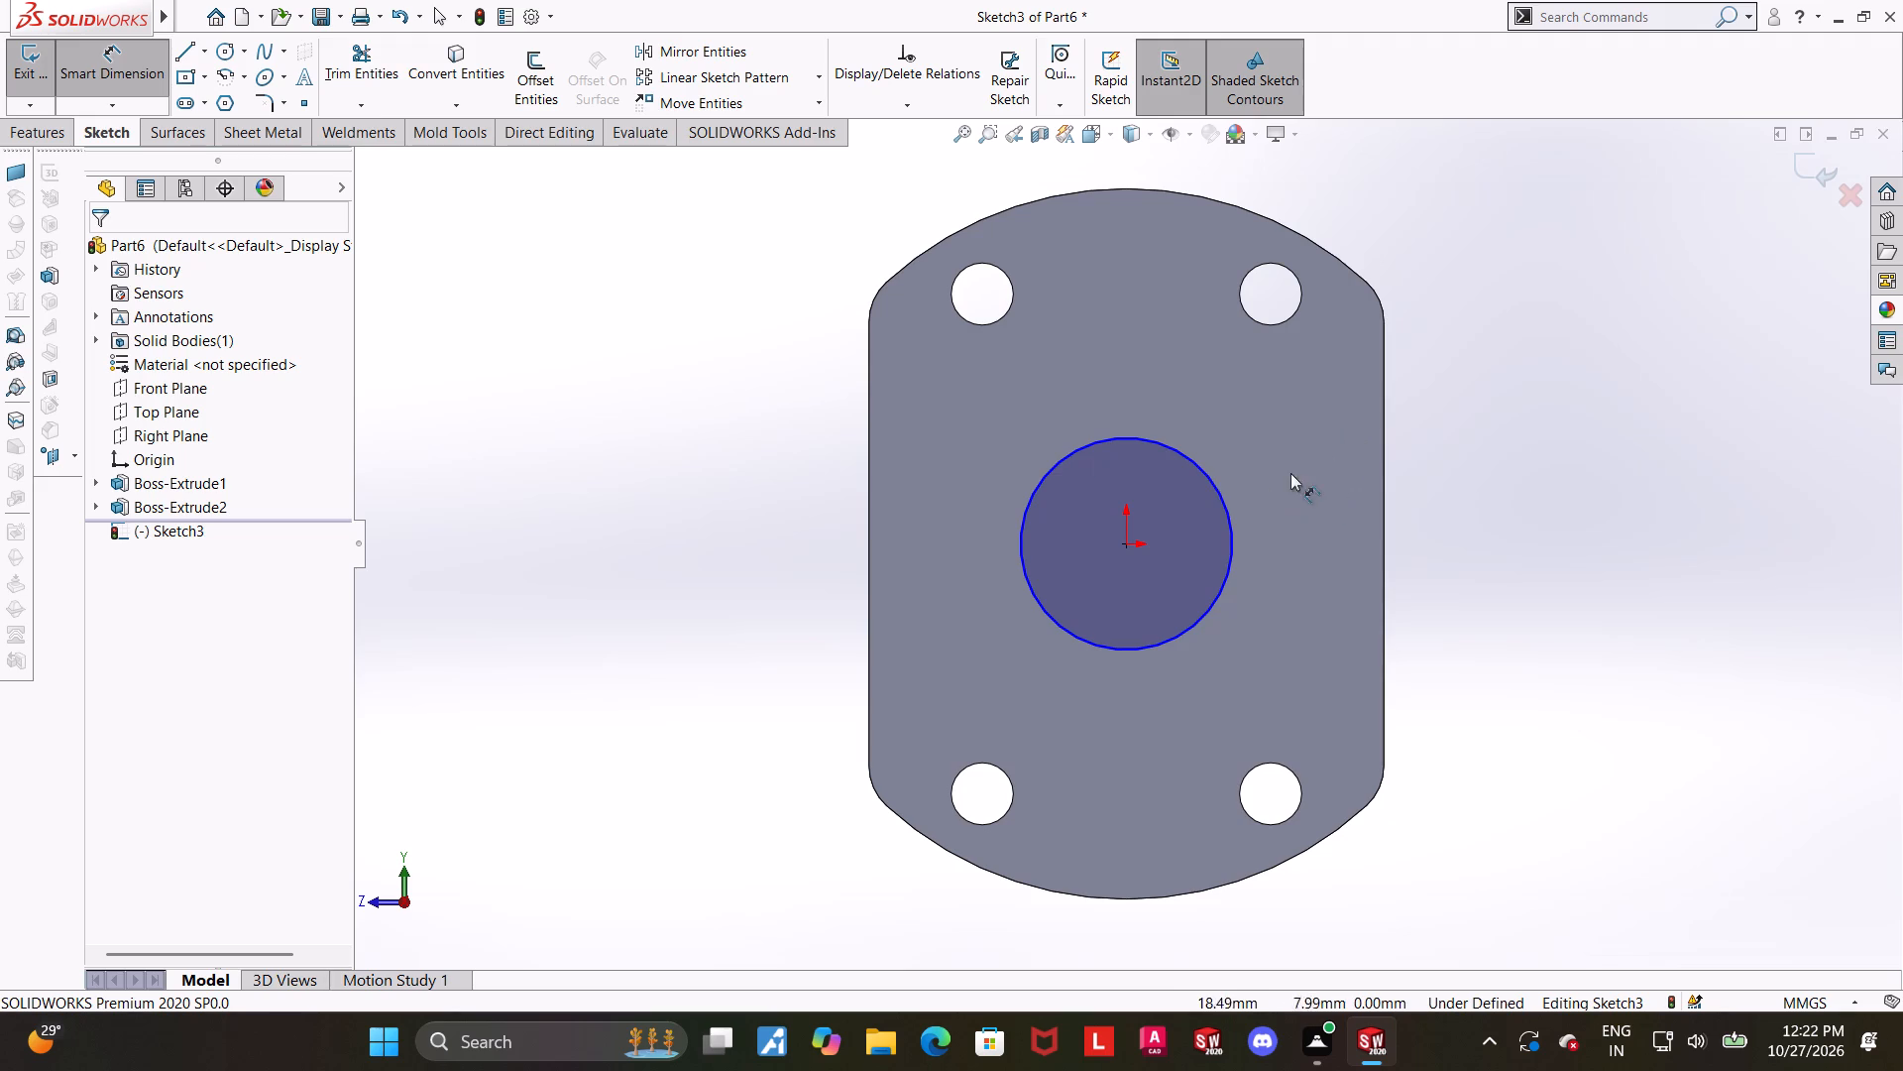
left_click(1197, 465)
left_click(1446, 426)
type("24")
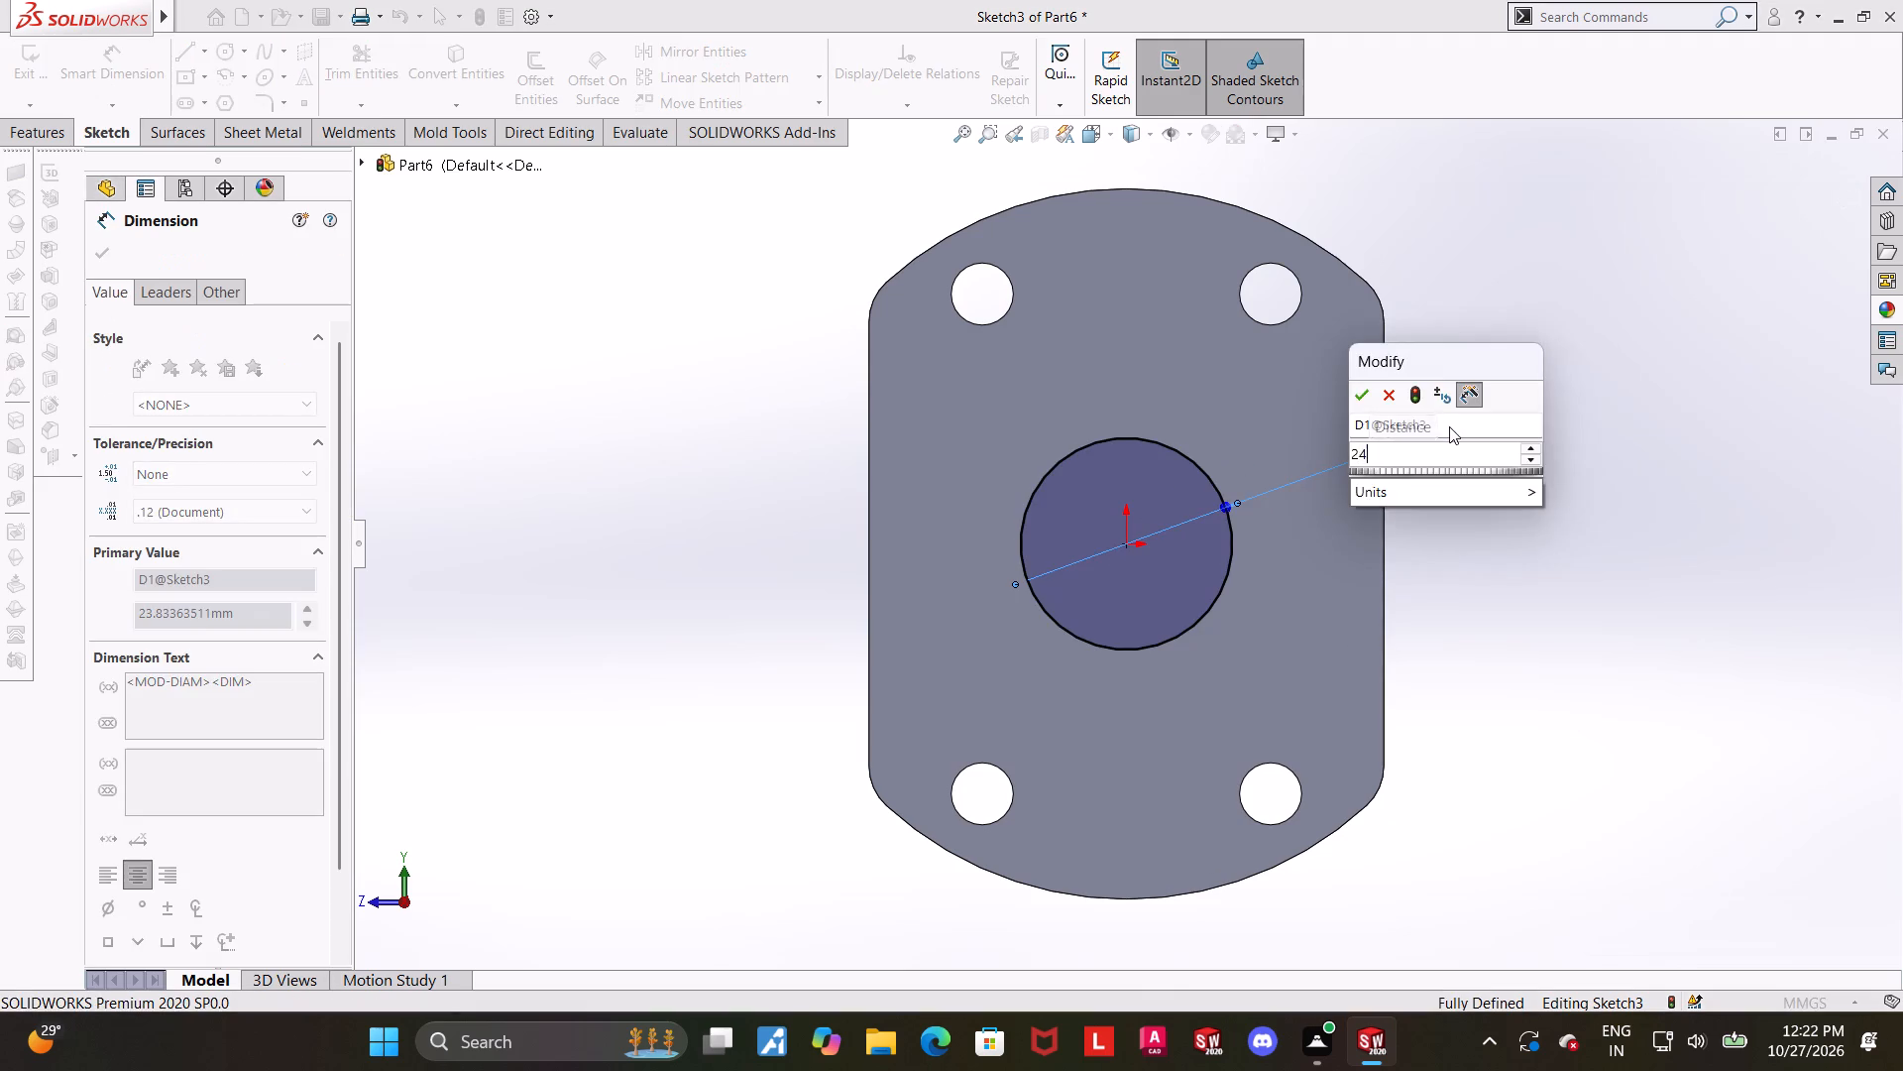
key("Return")
key("Escape")
left_click(1814, 613)
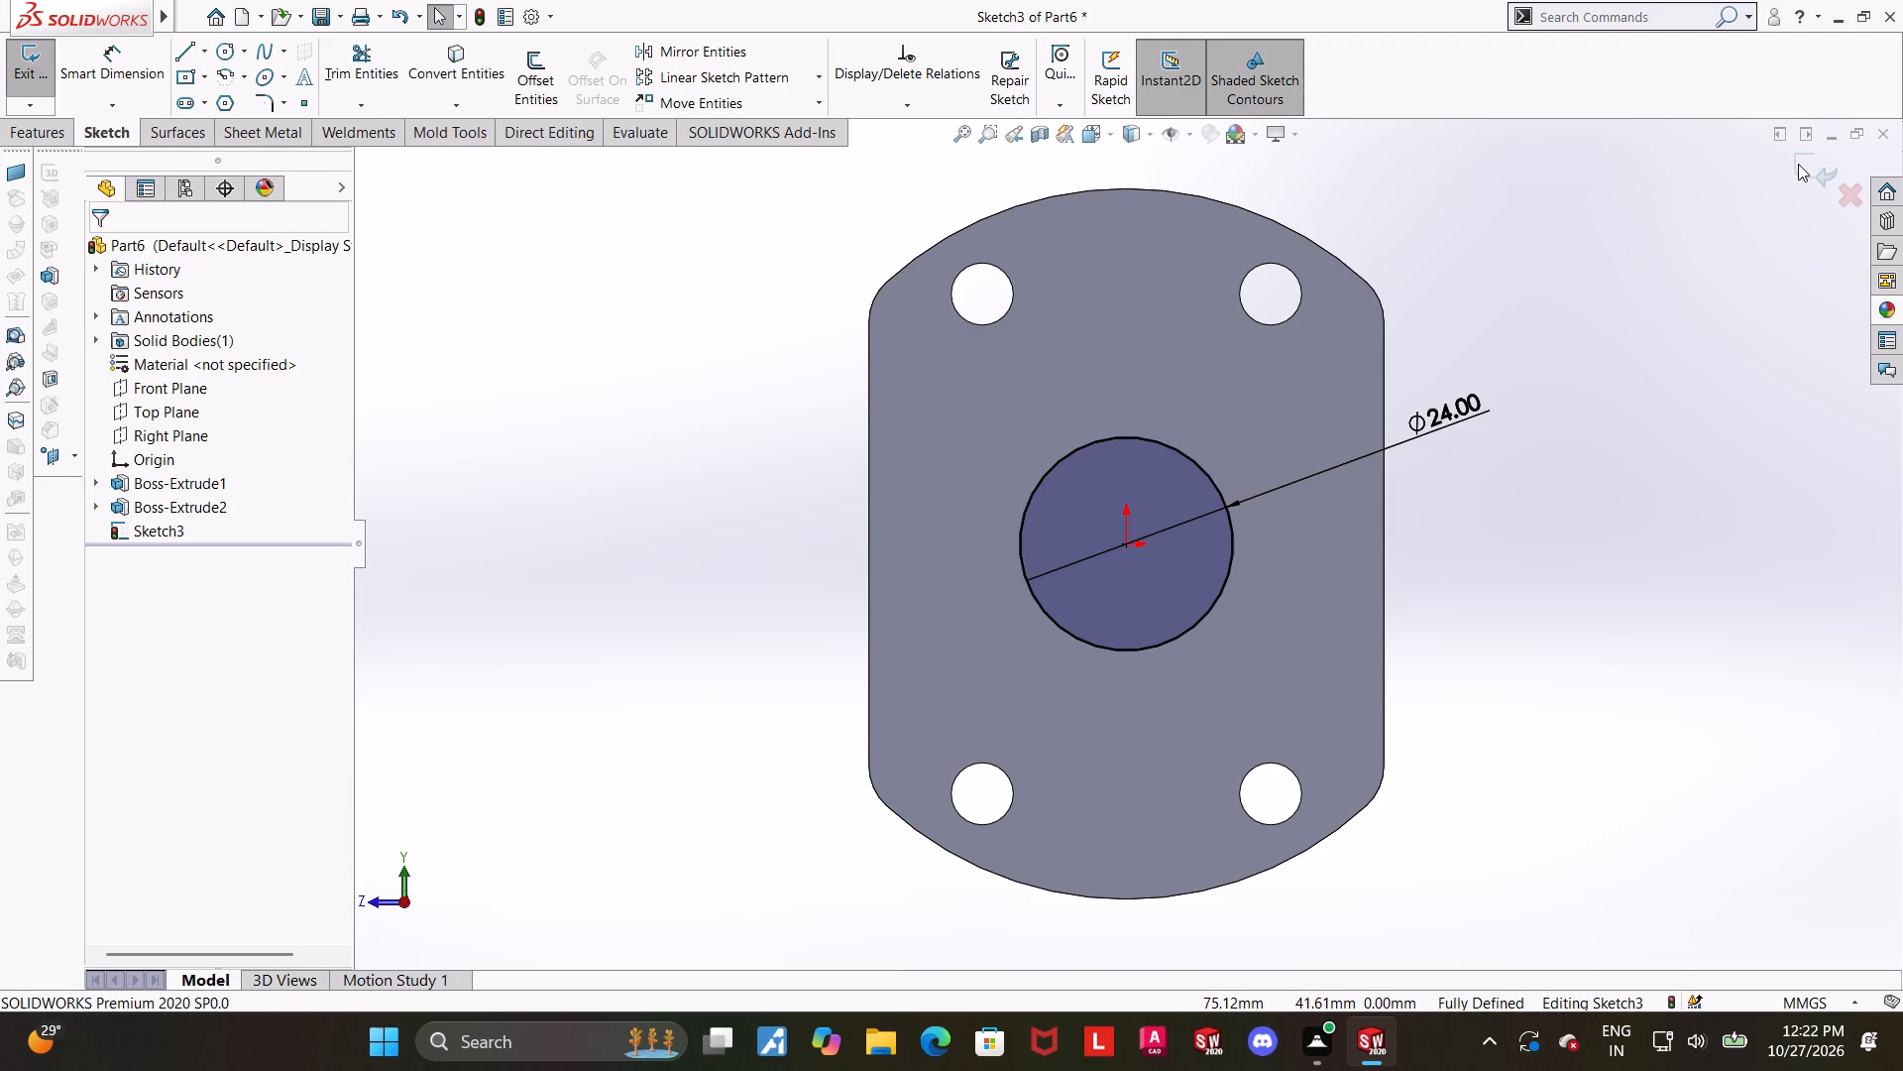
left_click(1798, 164)
Extrude the 24 mm circle outward from the flange face as a blind, merged boss 16 mm (28-12) deep.
scroll(1507, 358, "up", 2)
middle_click_drag(1526, 379, 1565, 393)
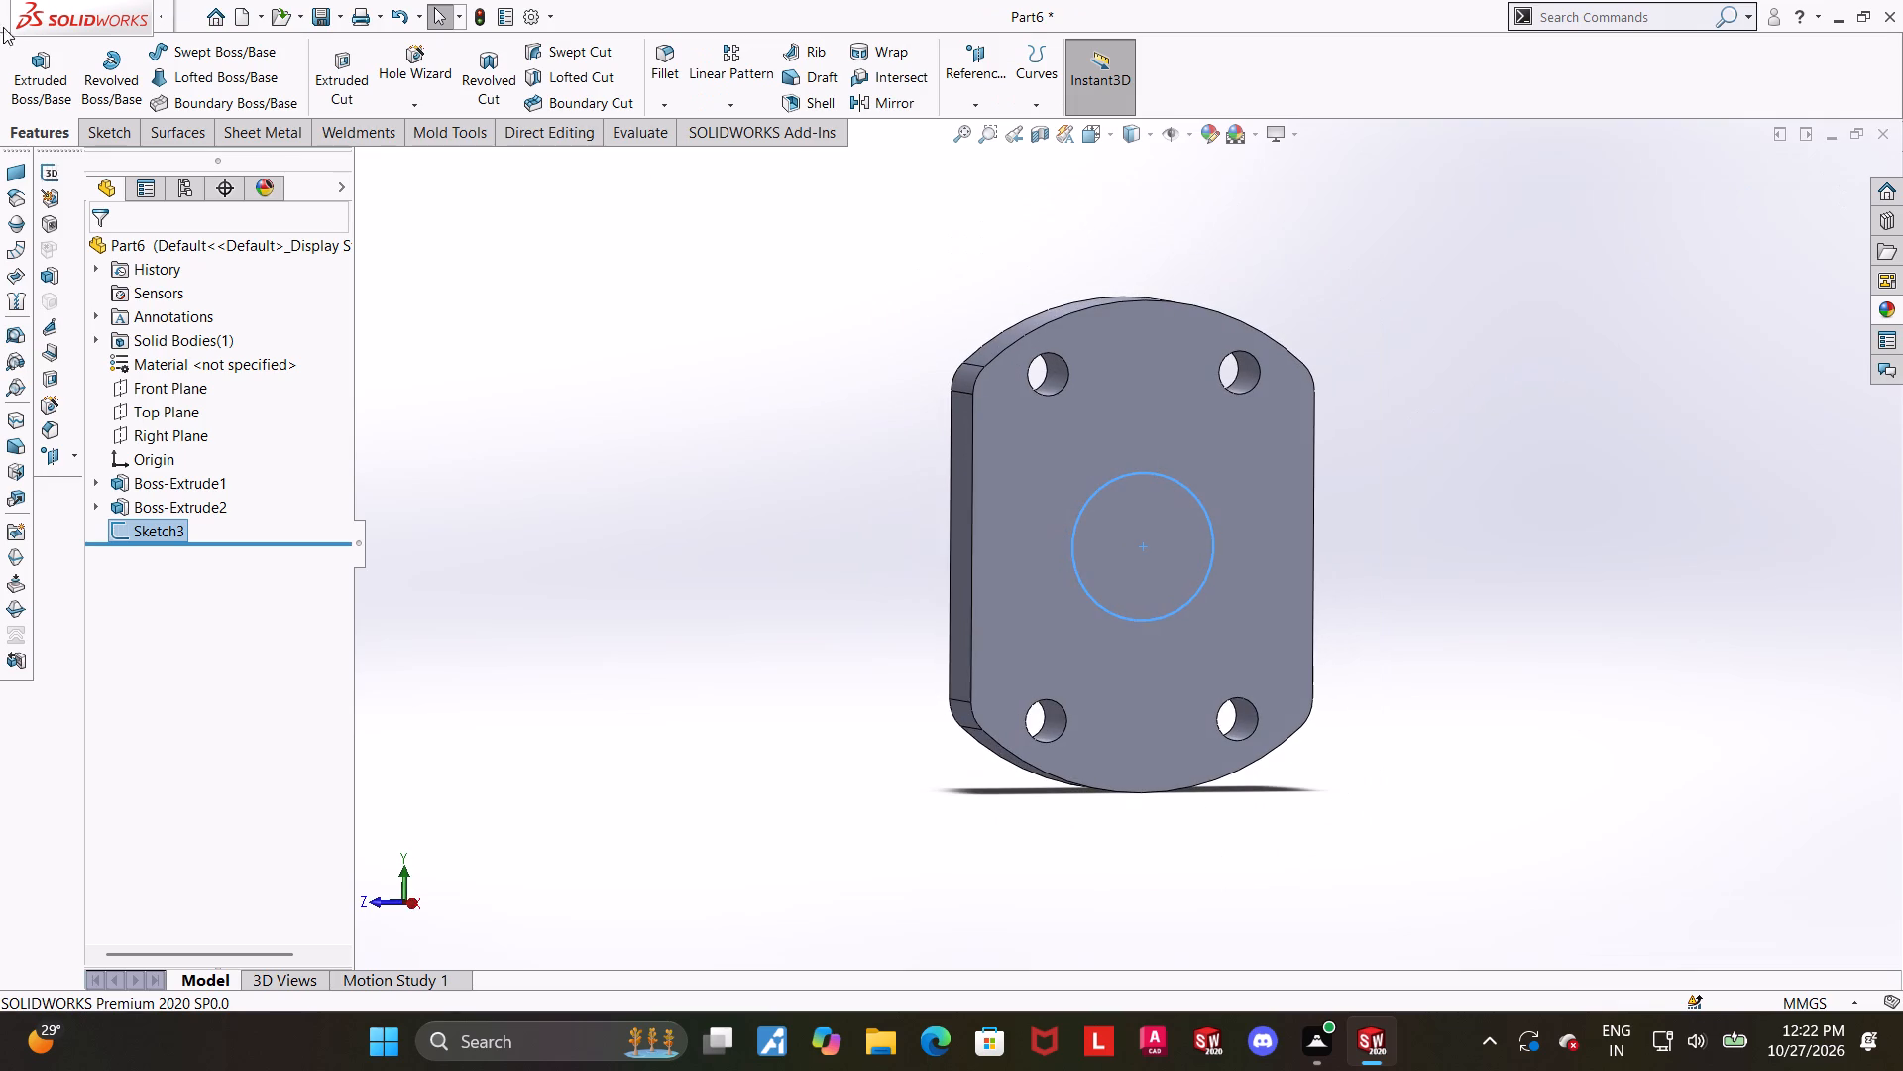
left_click(22, 59)
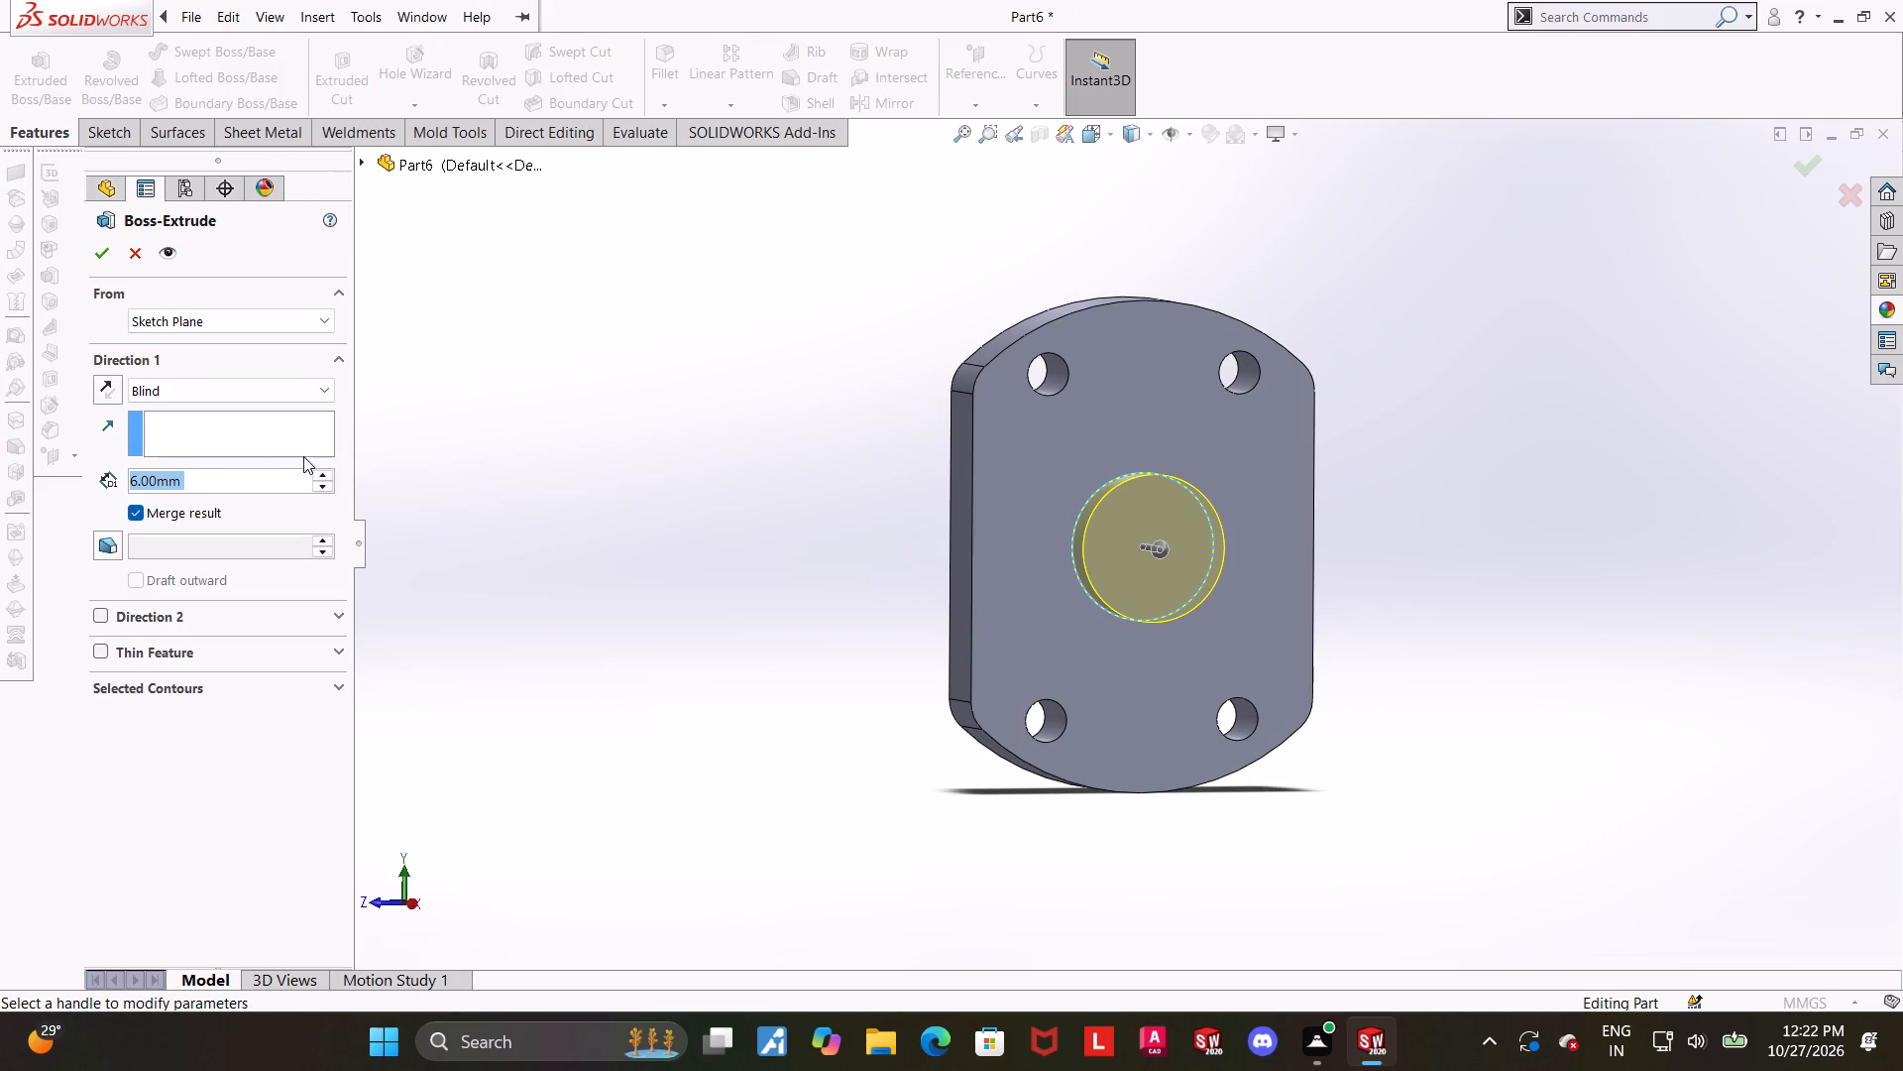
type("28-12")
key("Return")
left_click(104, 268)
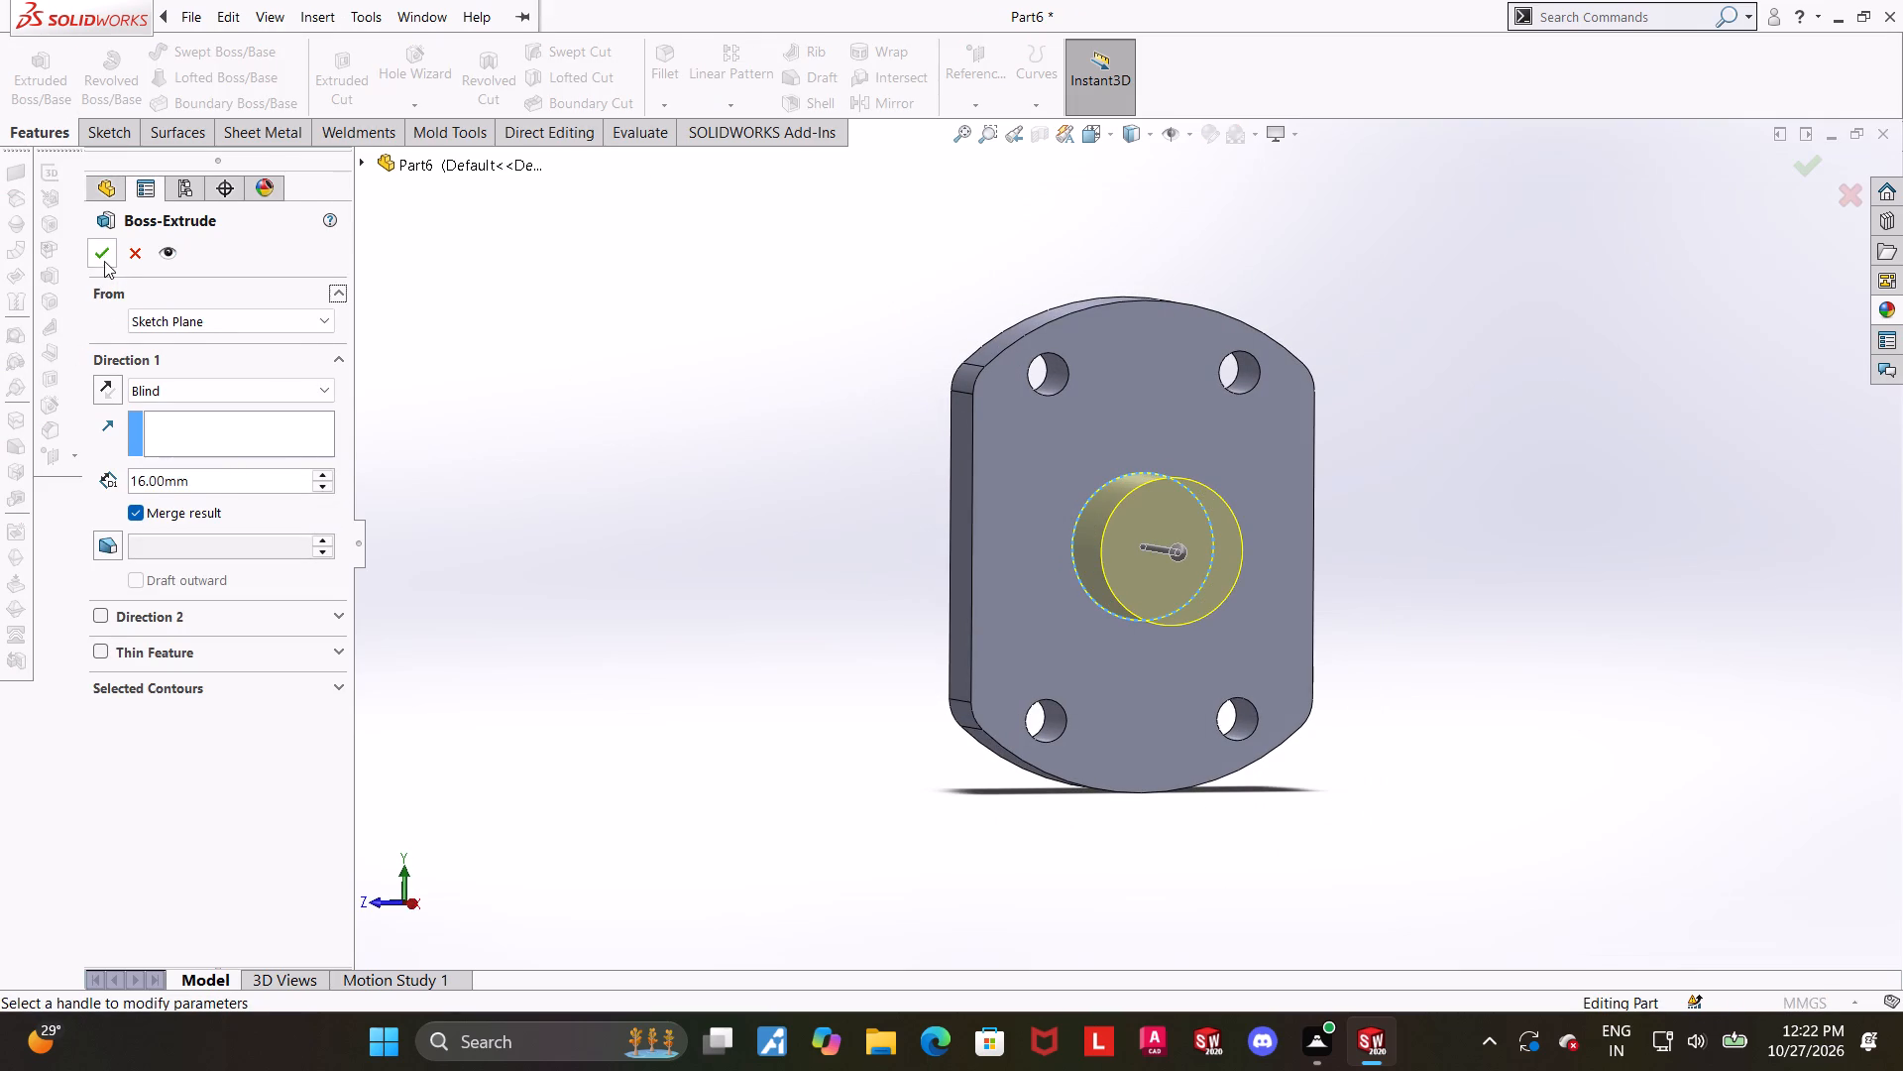
left_click(102, 261)
left_click(744, 600)
left_click(1843, 640)
Start a new sketch on the flat circular end face of the 24 mm boss.
middle_click_drag(1755, 607, 1716, 627)
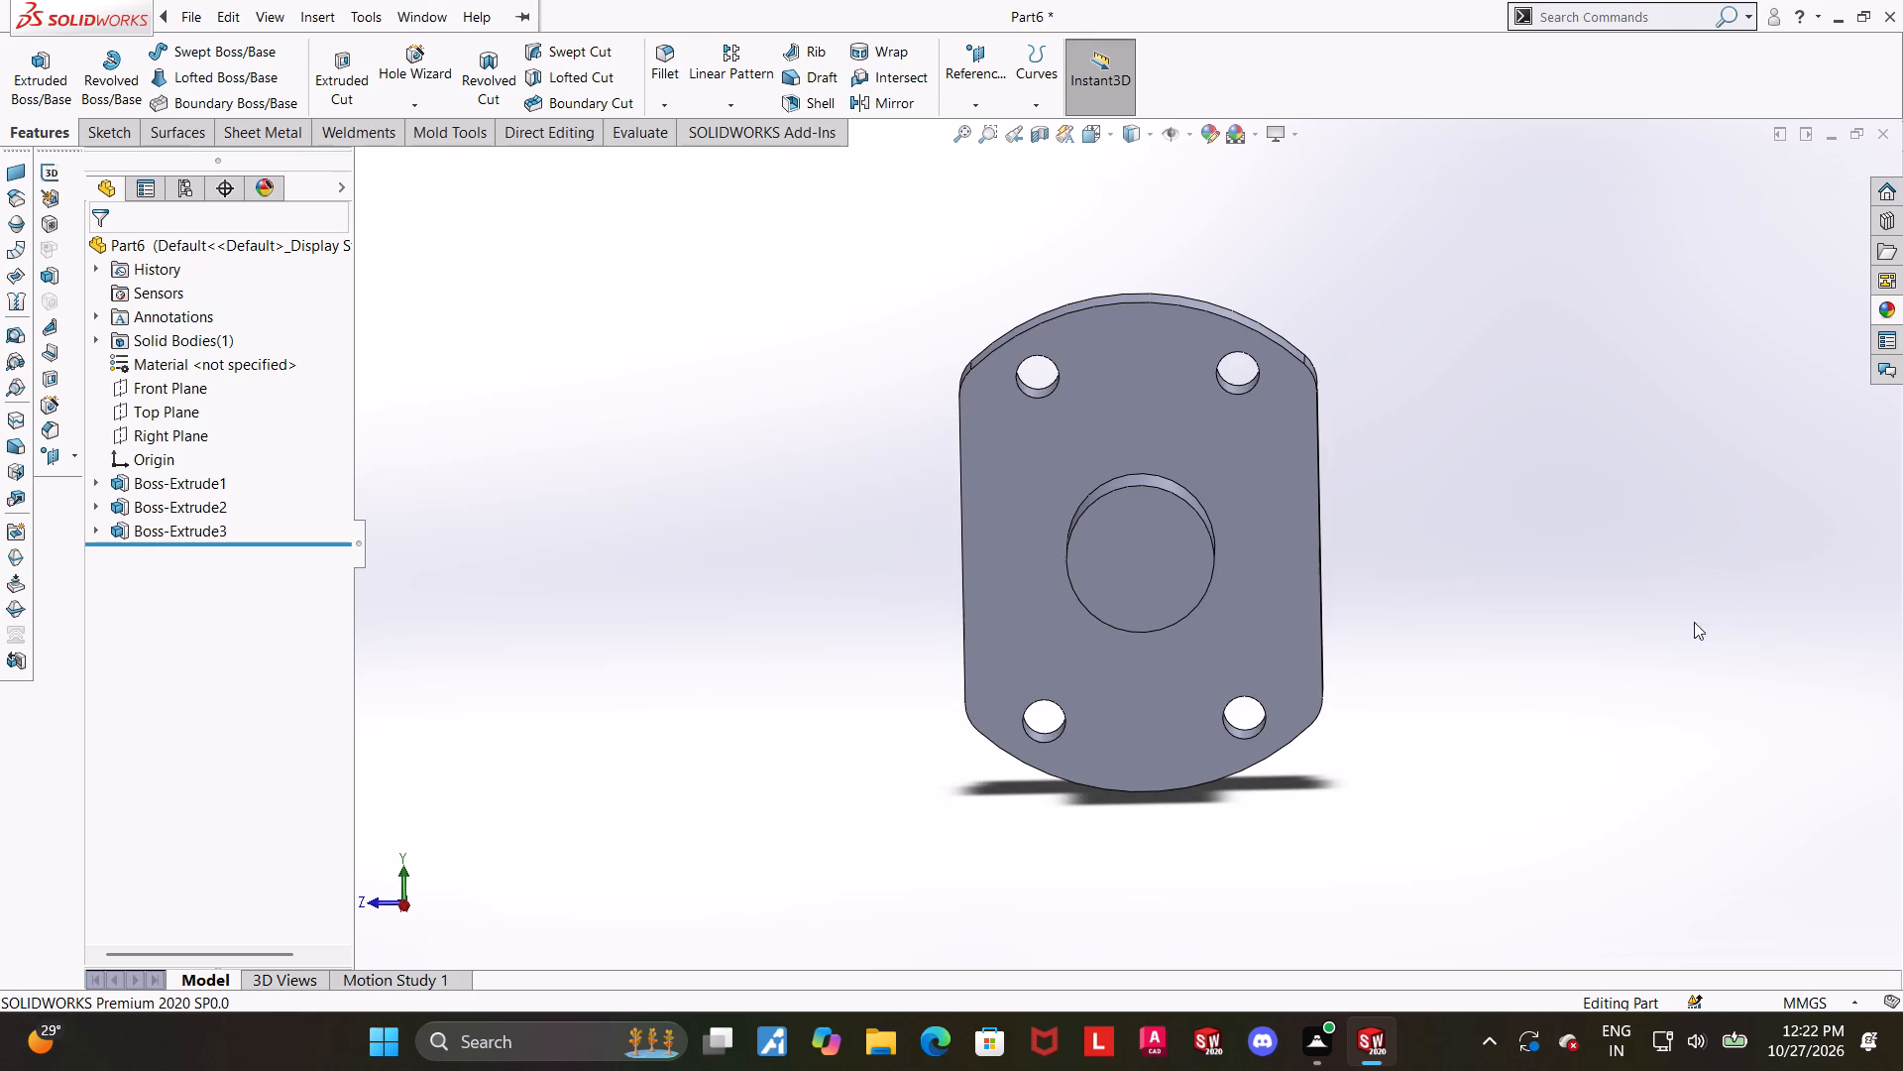
middle_click_drag(1521, 675, 1557, 662)
scroll(1527, 675, "up", 1)
scroll(1569, 652, "down", 2)
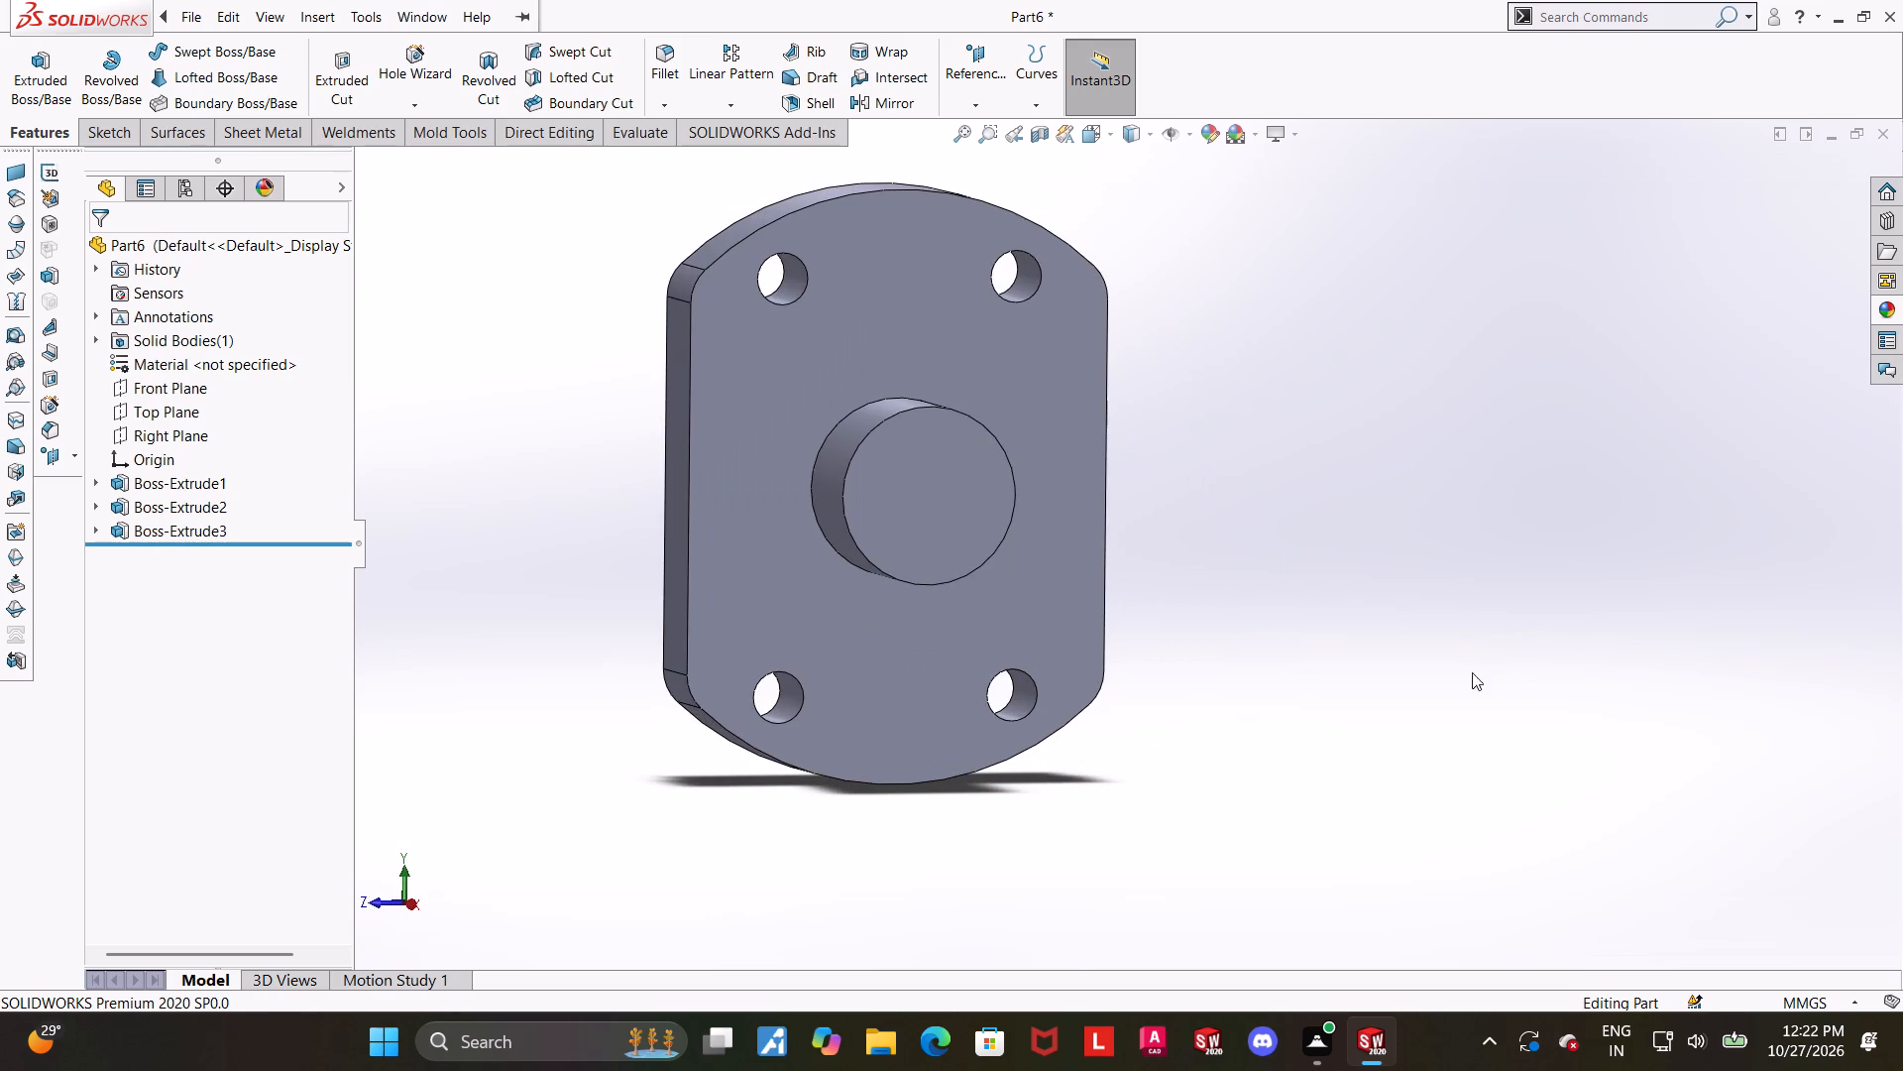
left_click(932, 509)
left_click(1011, 444)
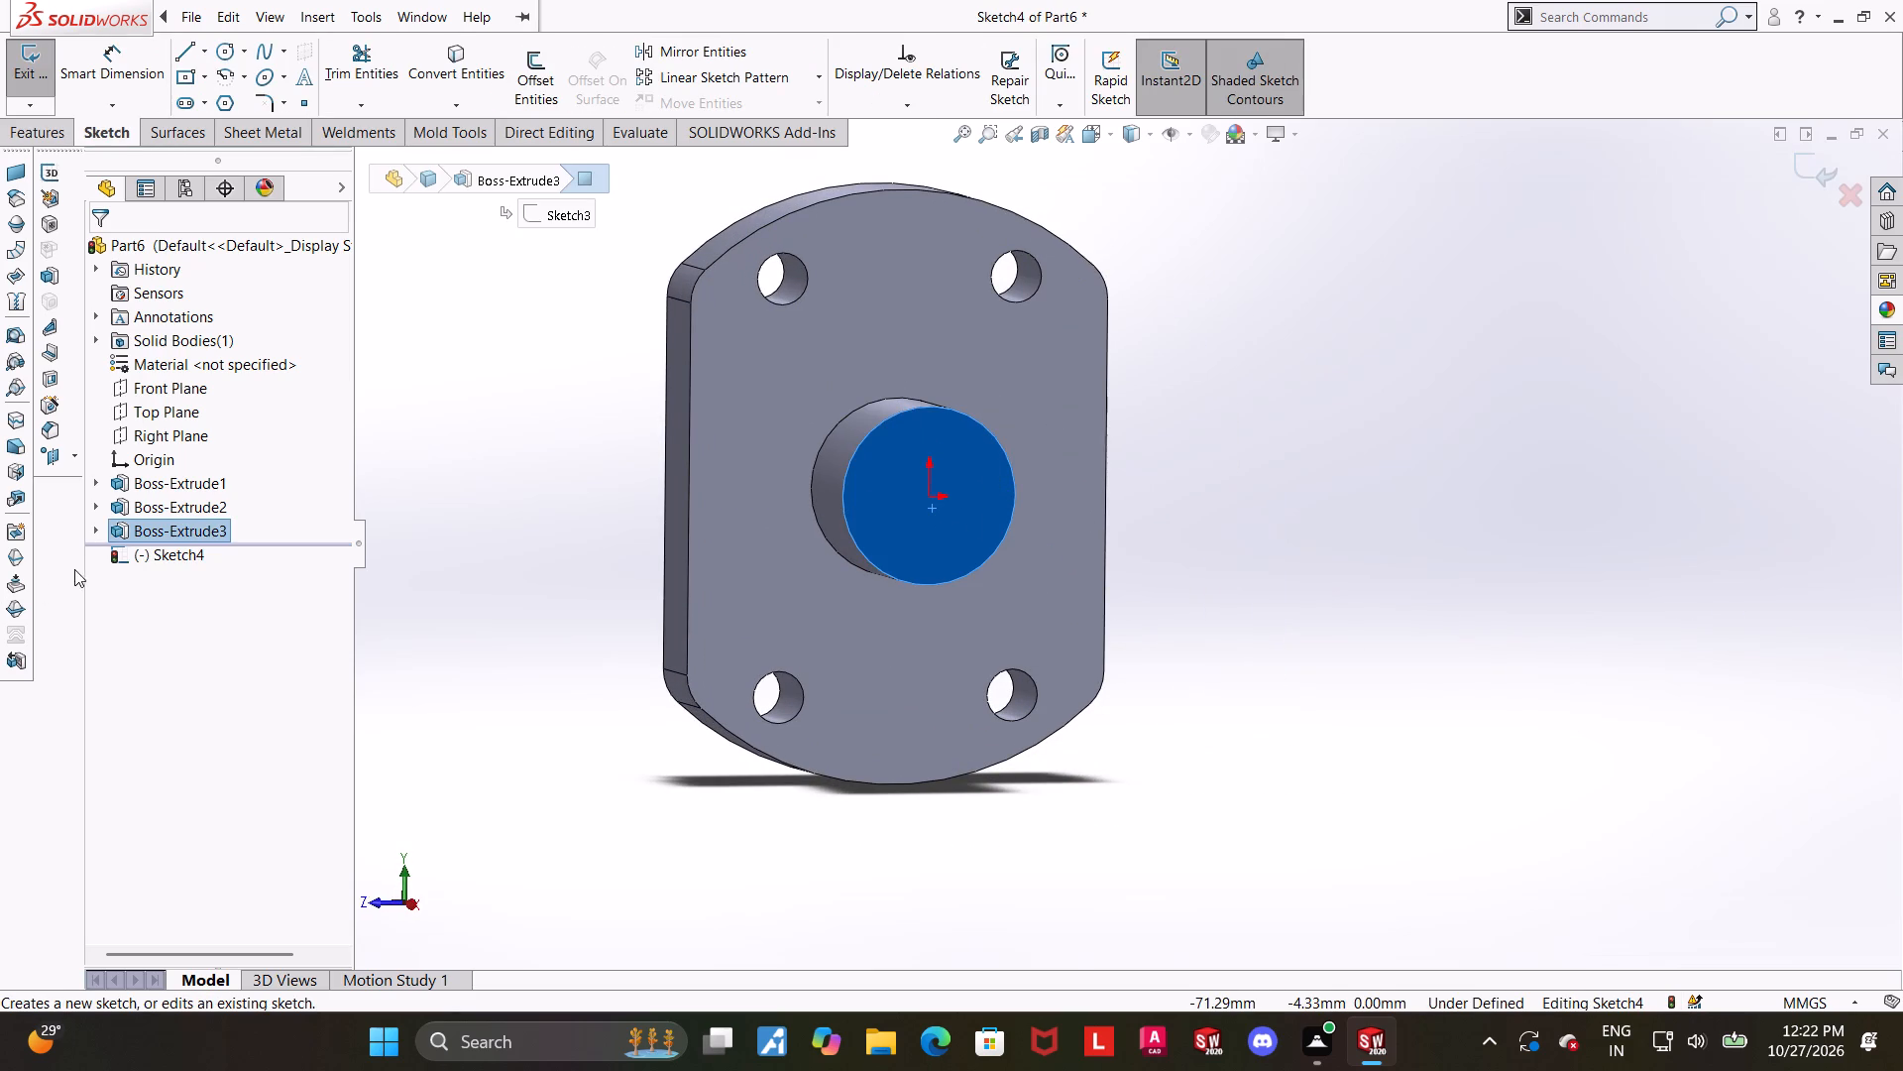
Sketch a circle about 19 mm in diameter centred on the origin of the front boss's end face.
left_click(141, 561)
left_click(182, 538)
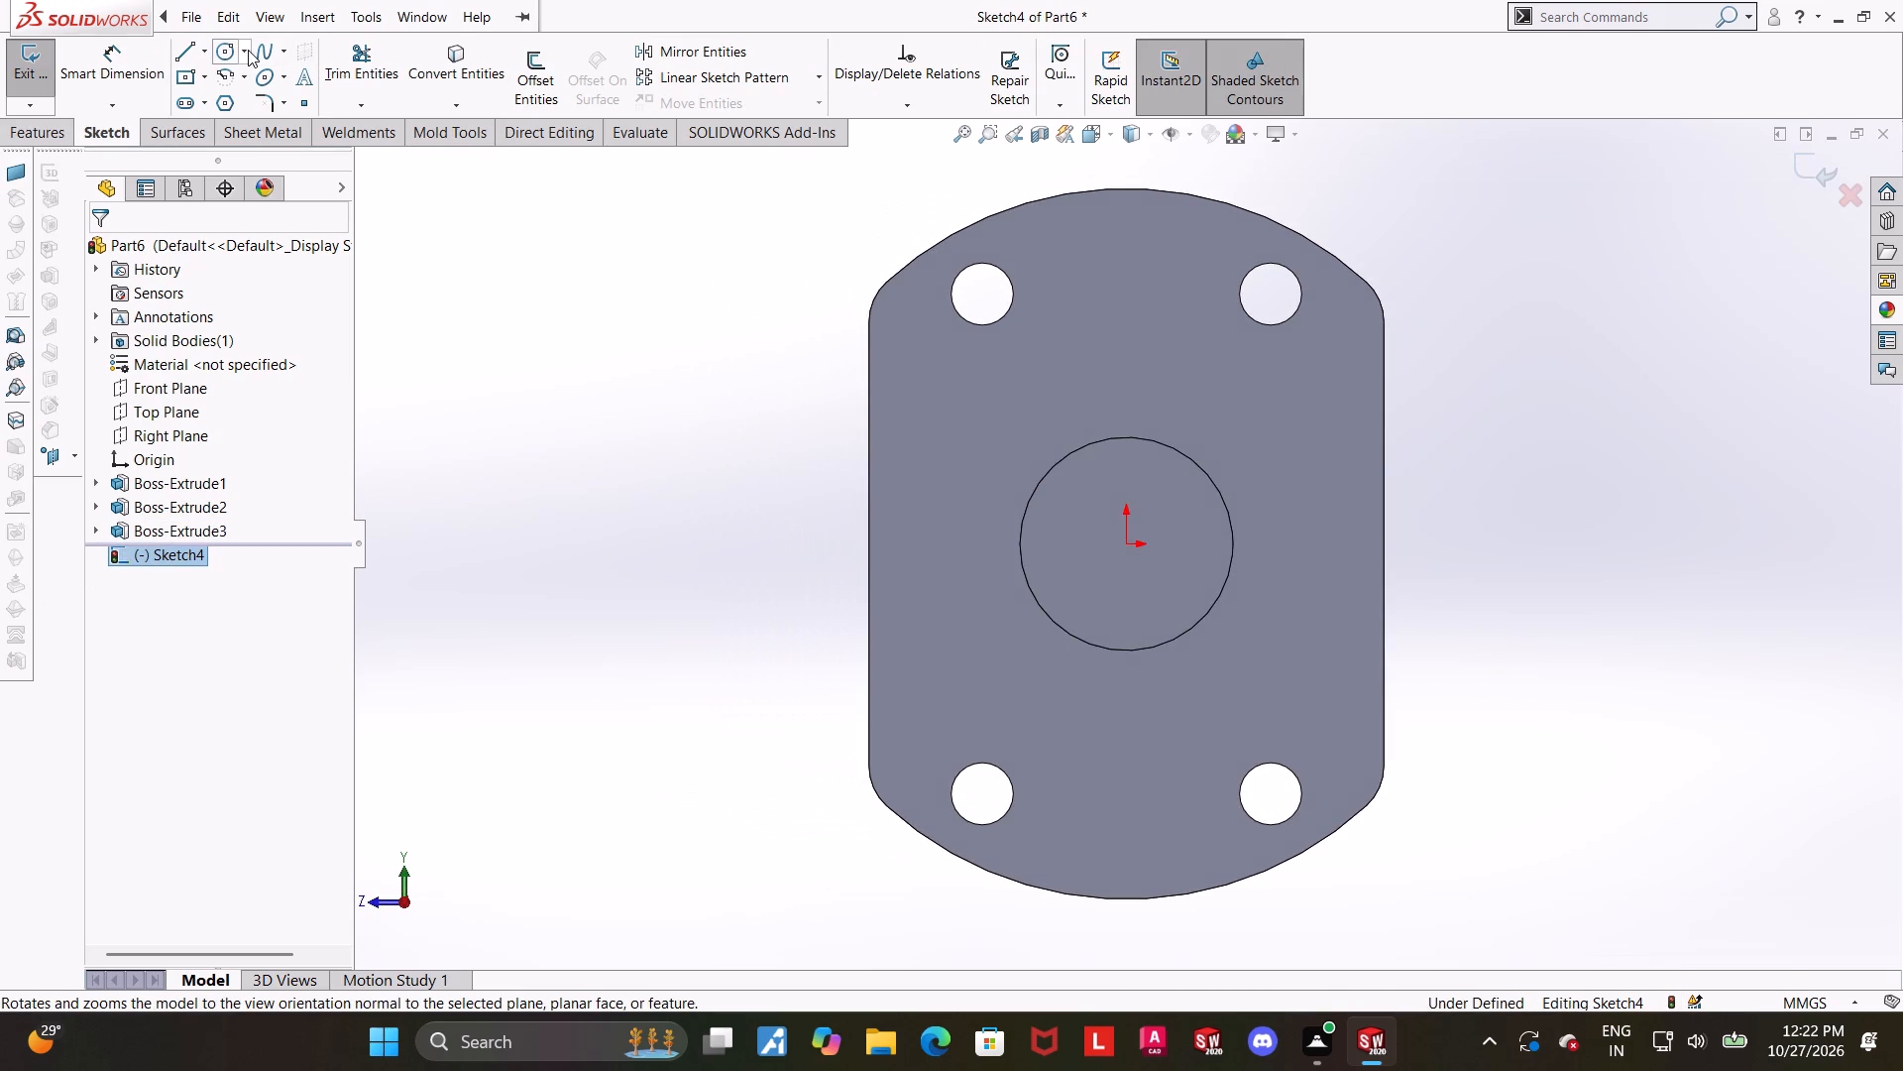
left_click(232, 46)
left_click(1128, 544)
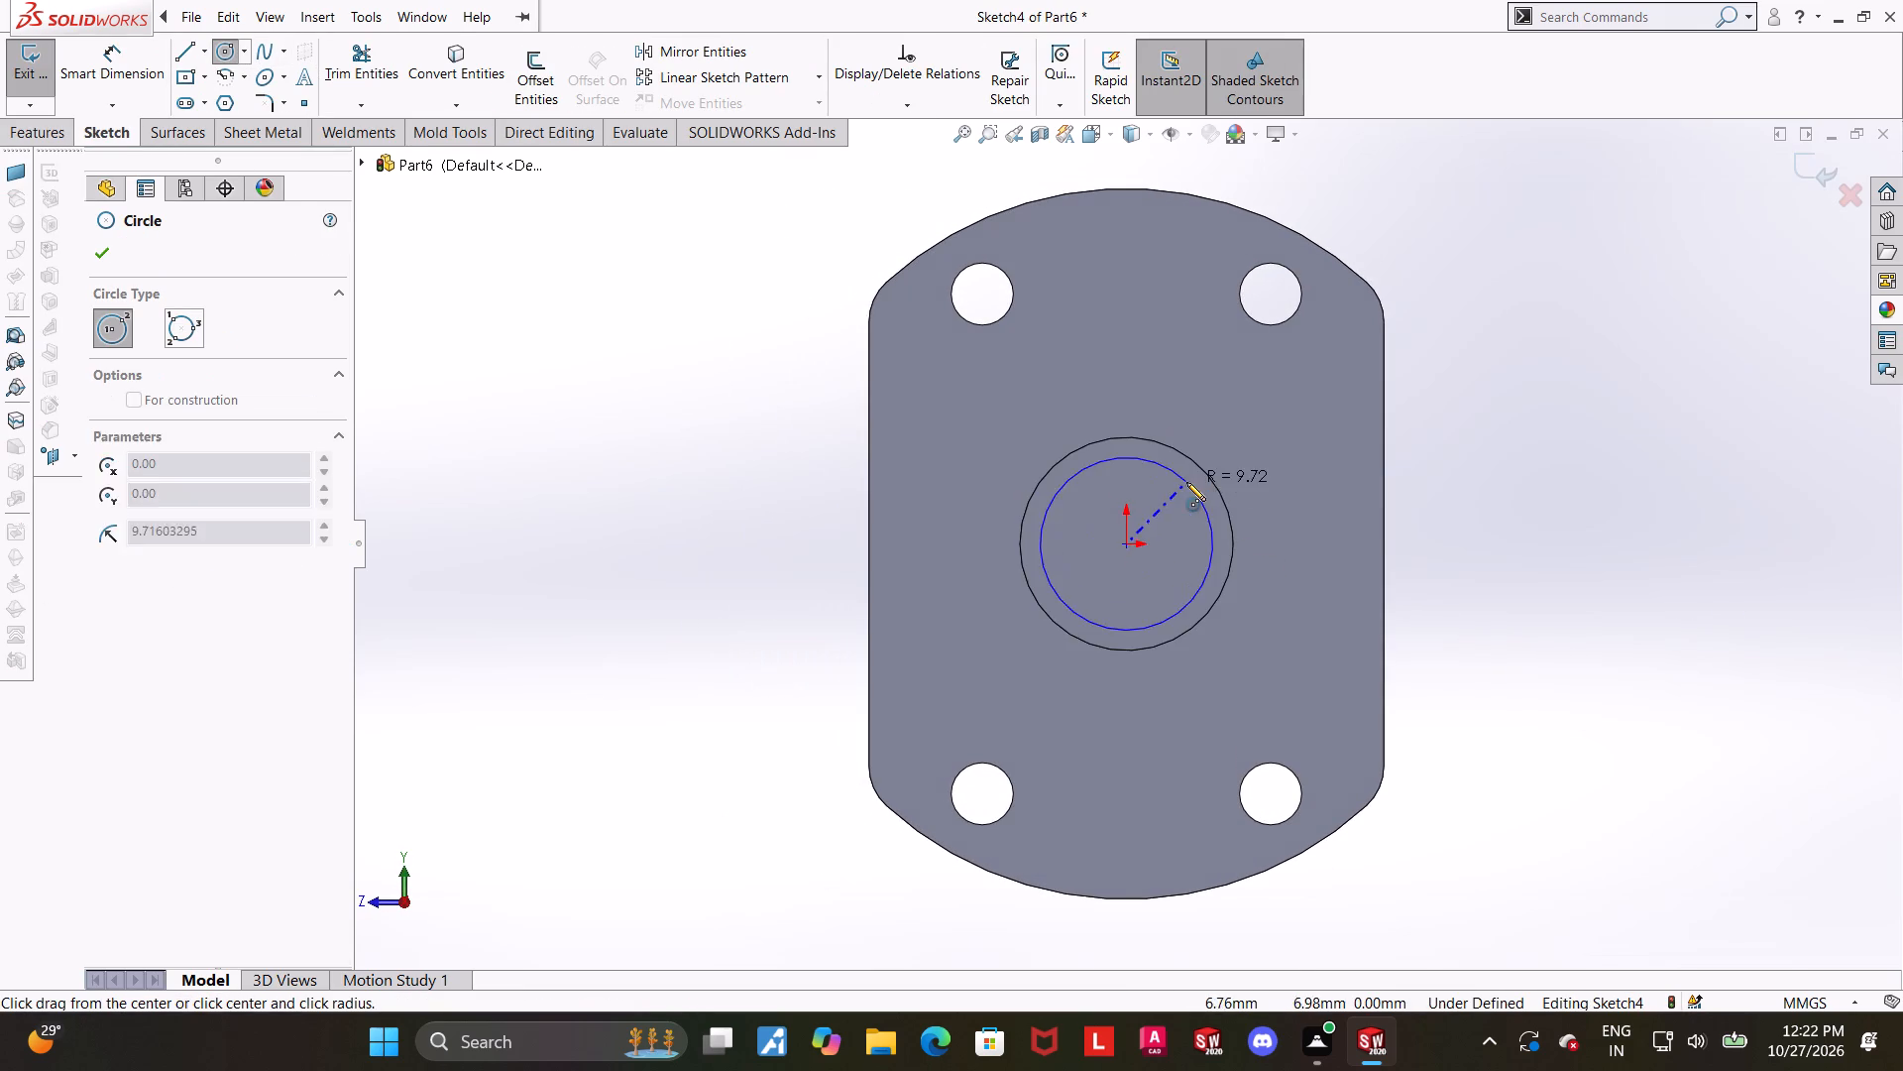
left_click(1186, 482)
key("Escape")
Dimension the new circle's diameter as 16 mm and exit the sketch.
left_click(87, 69)
scroll(1001, 451, "up", 2)
scroll(1179, 497, "down", 1)
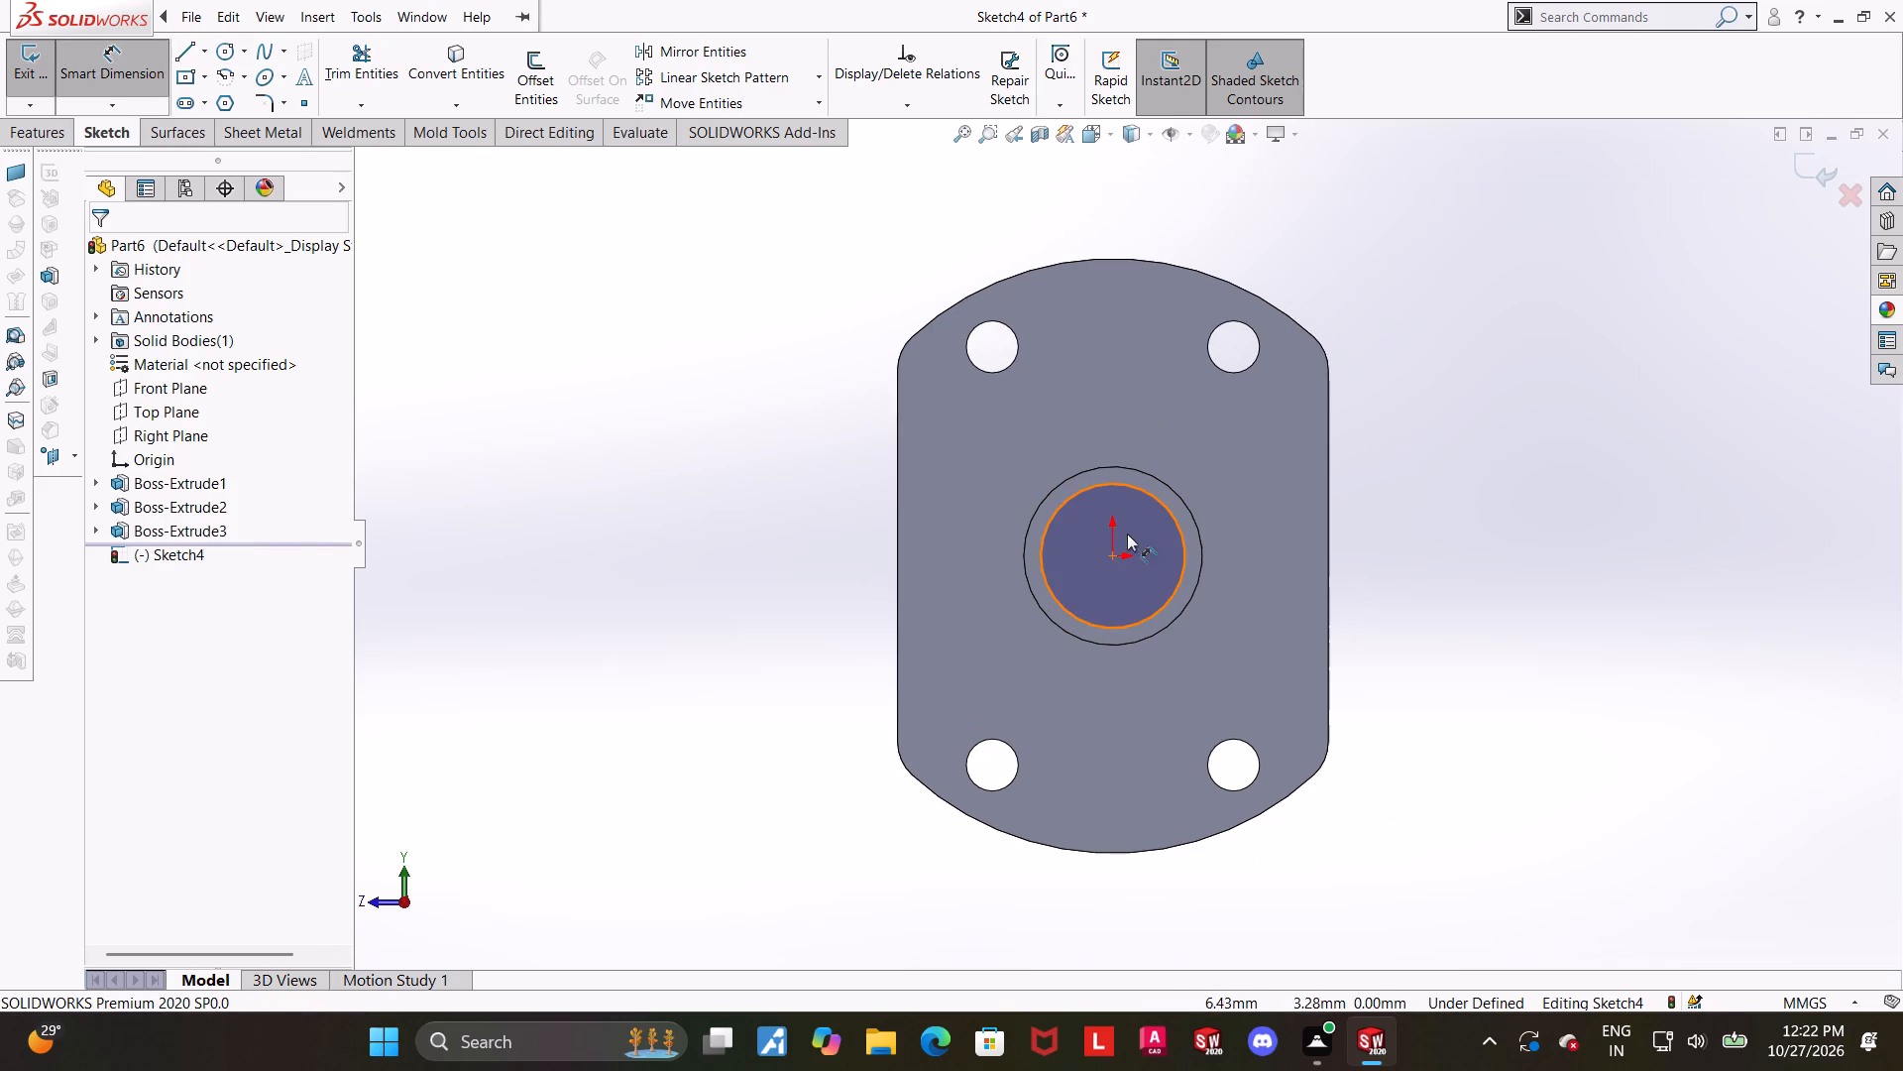
left_click(1139, 491)
left_click(1447, 538)
key("1")
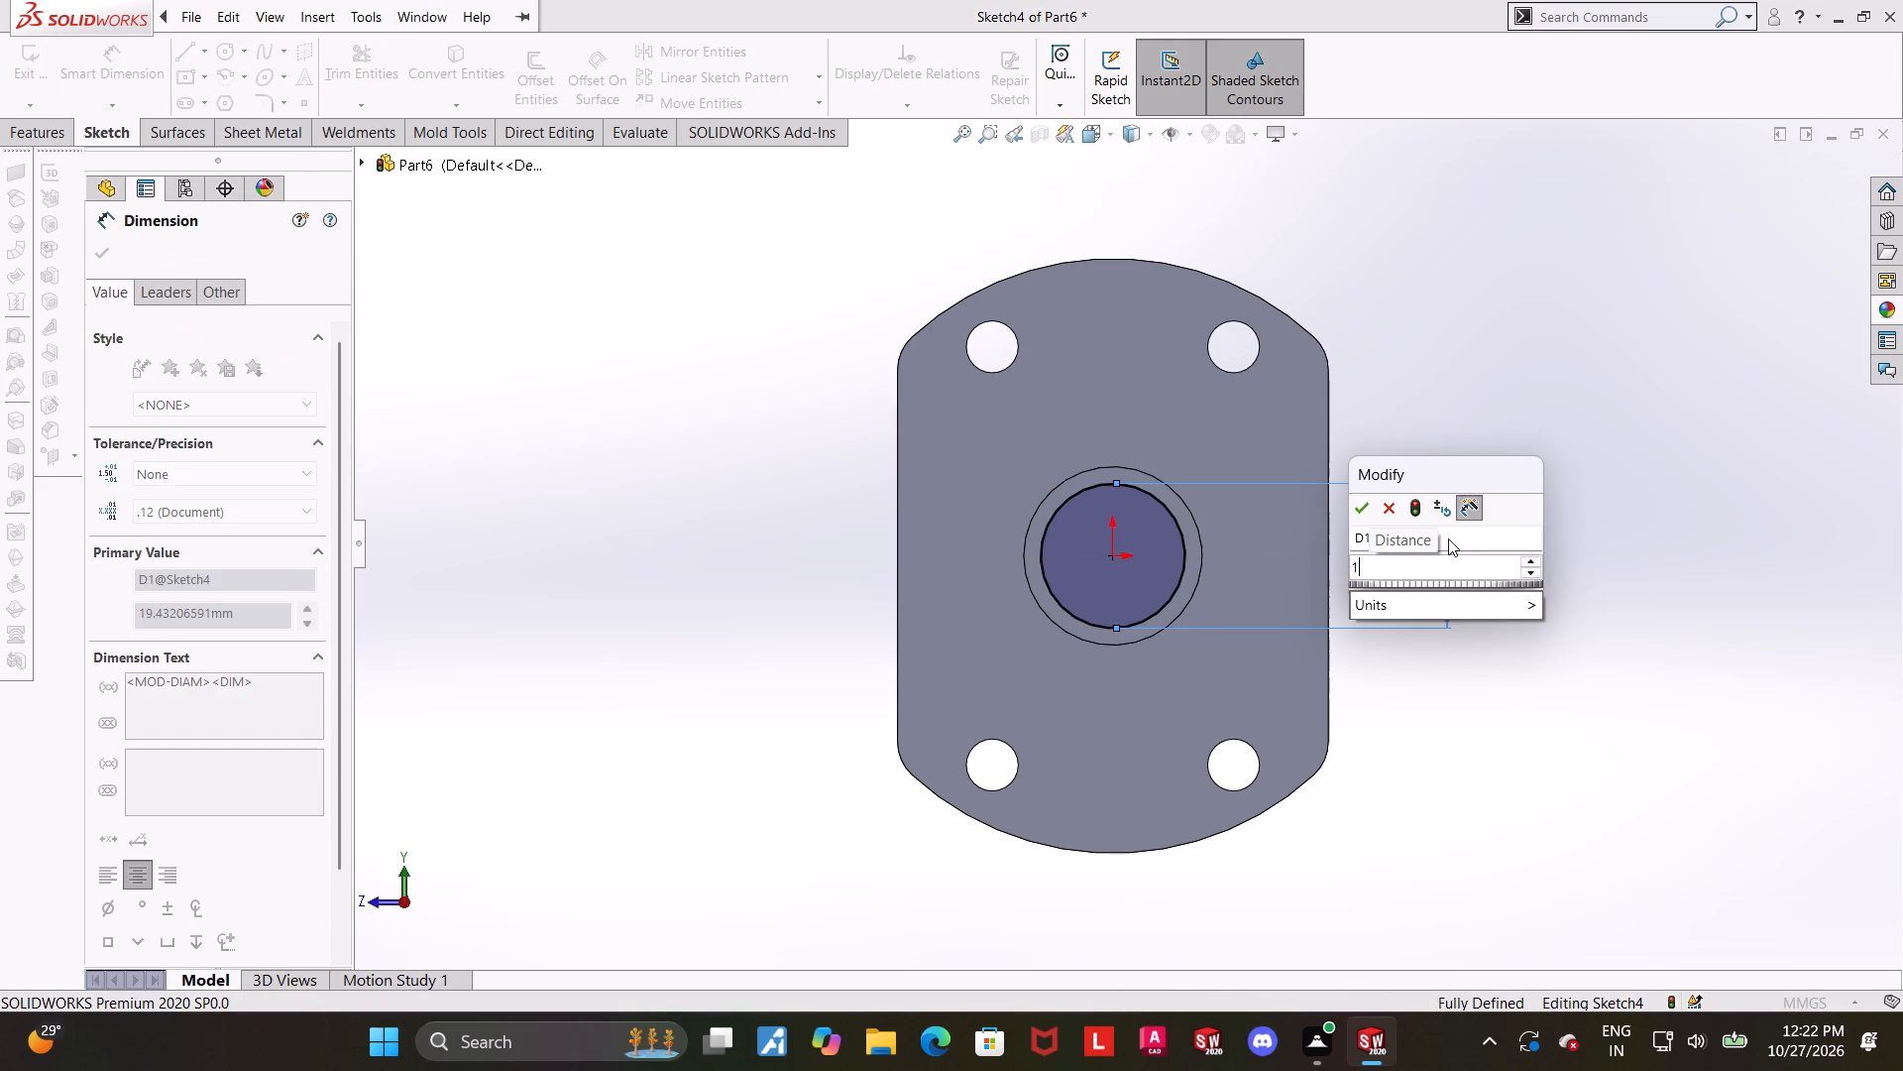
key("6")
key("Return")
key("Escape")
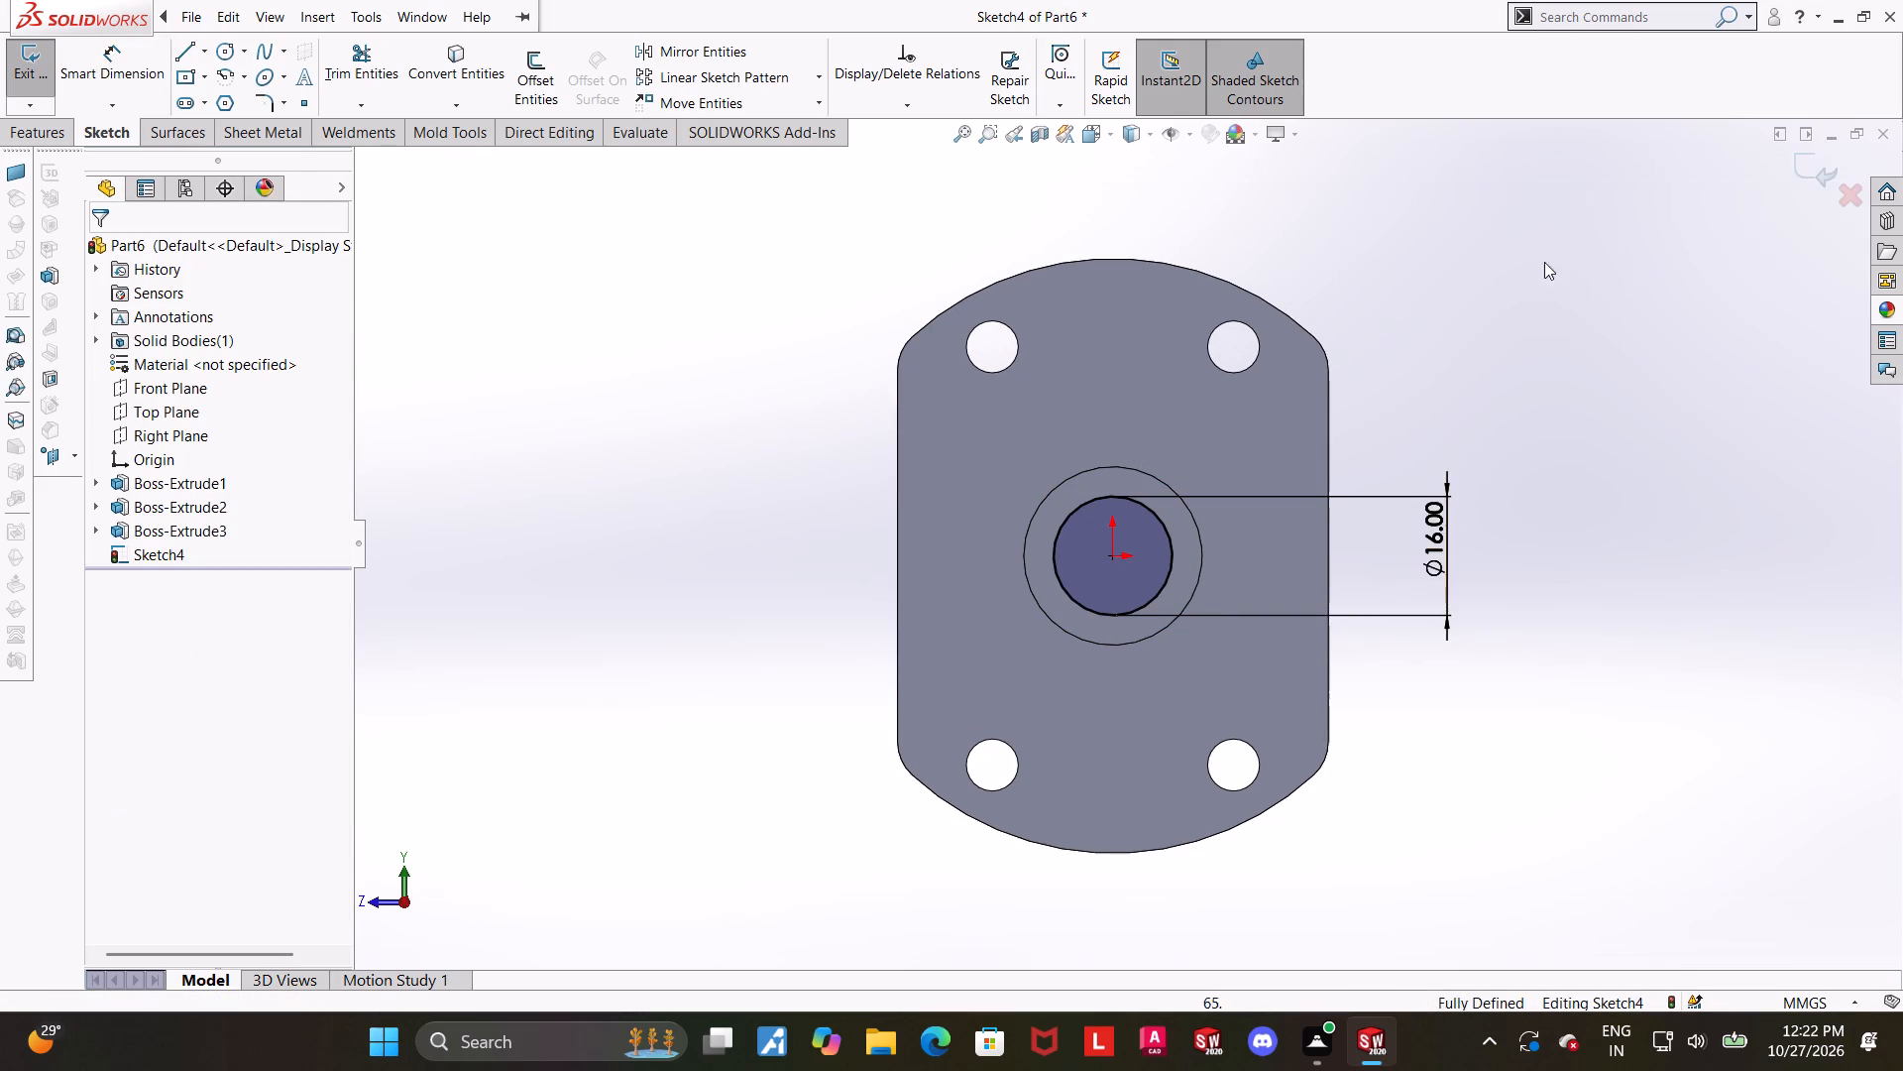
middle_click_drag(1641, 299, 1747, 338)
left_click(1819, 168)
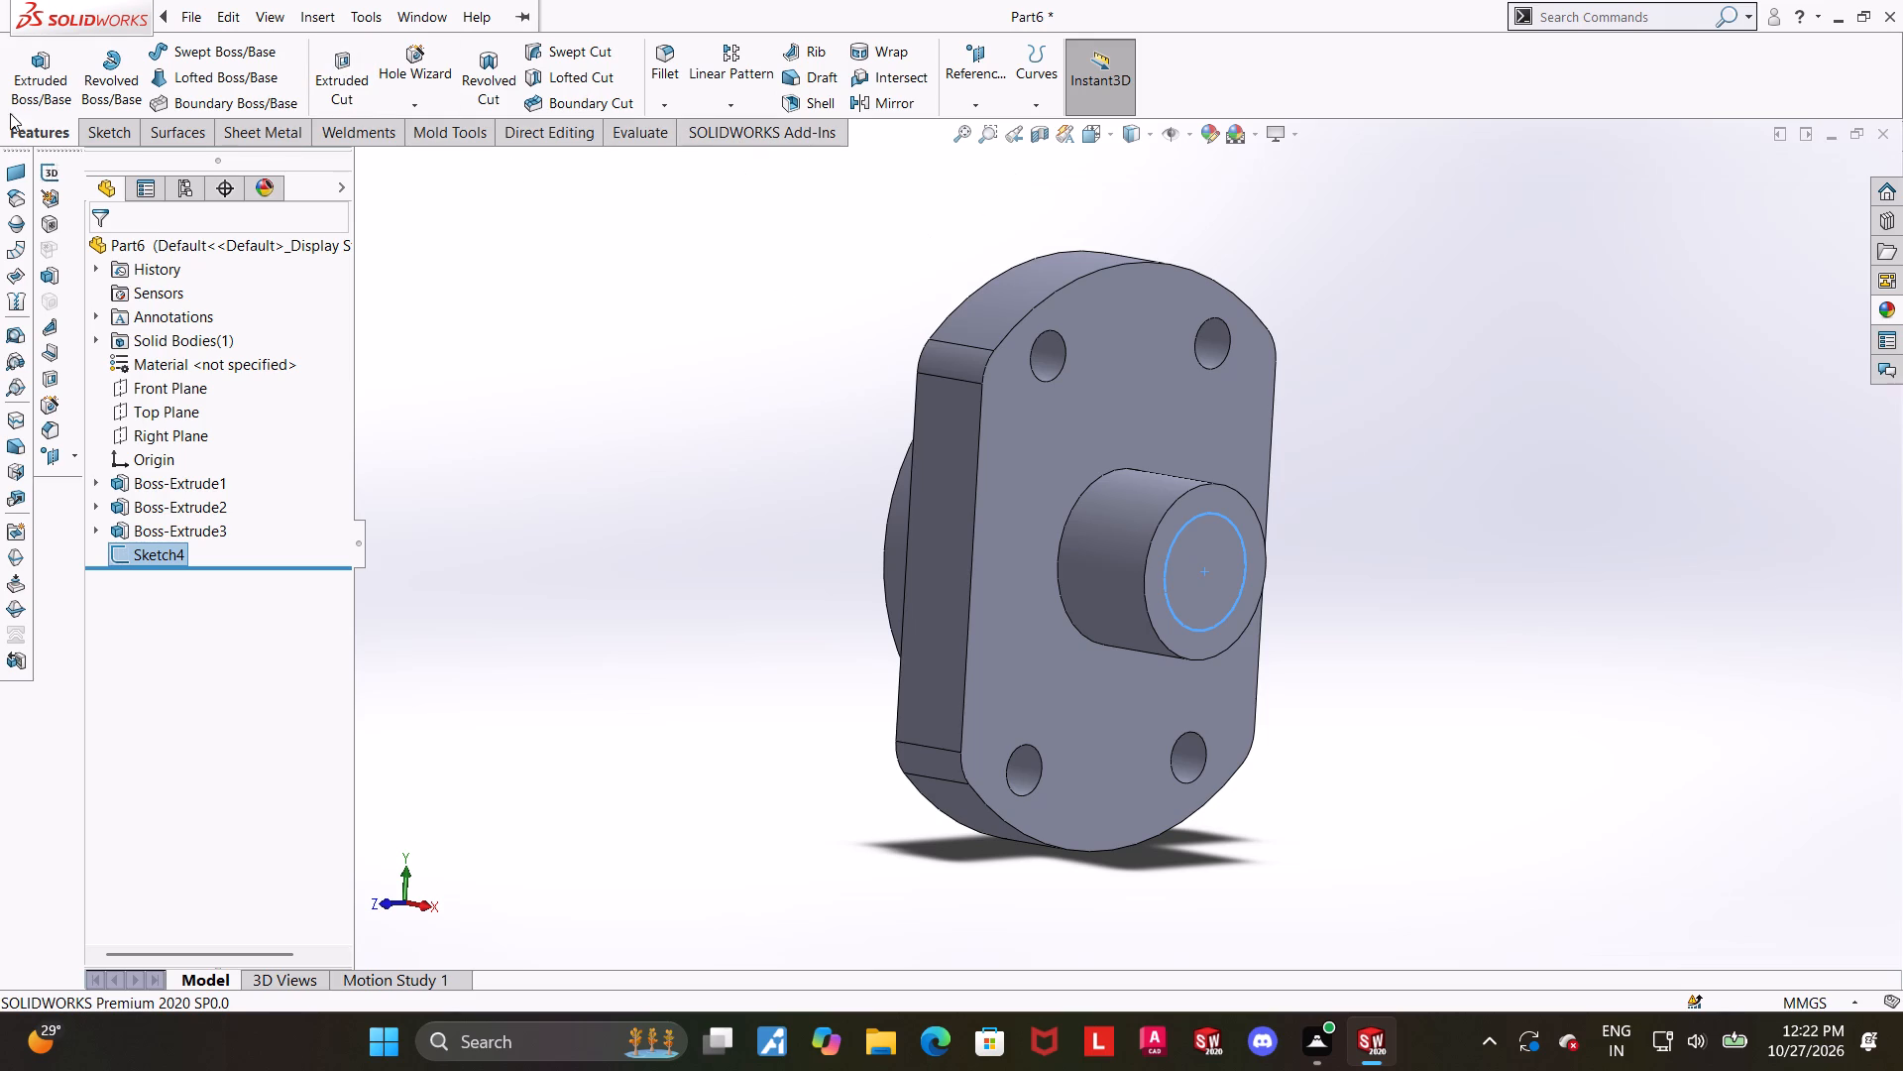
Extrude-cut the 16 mm circle through all of the part to form the central bore.
left_click(344, 84)
middle_click_drag(516, 337, 582, 305)
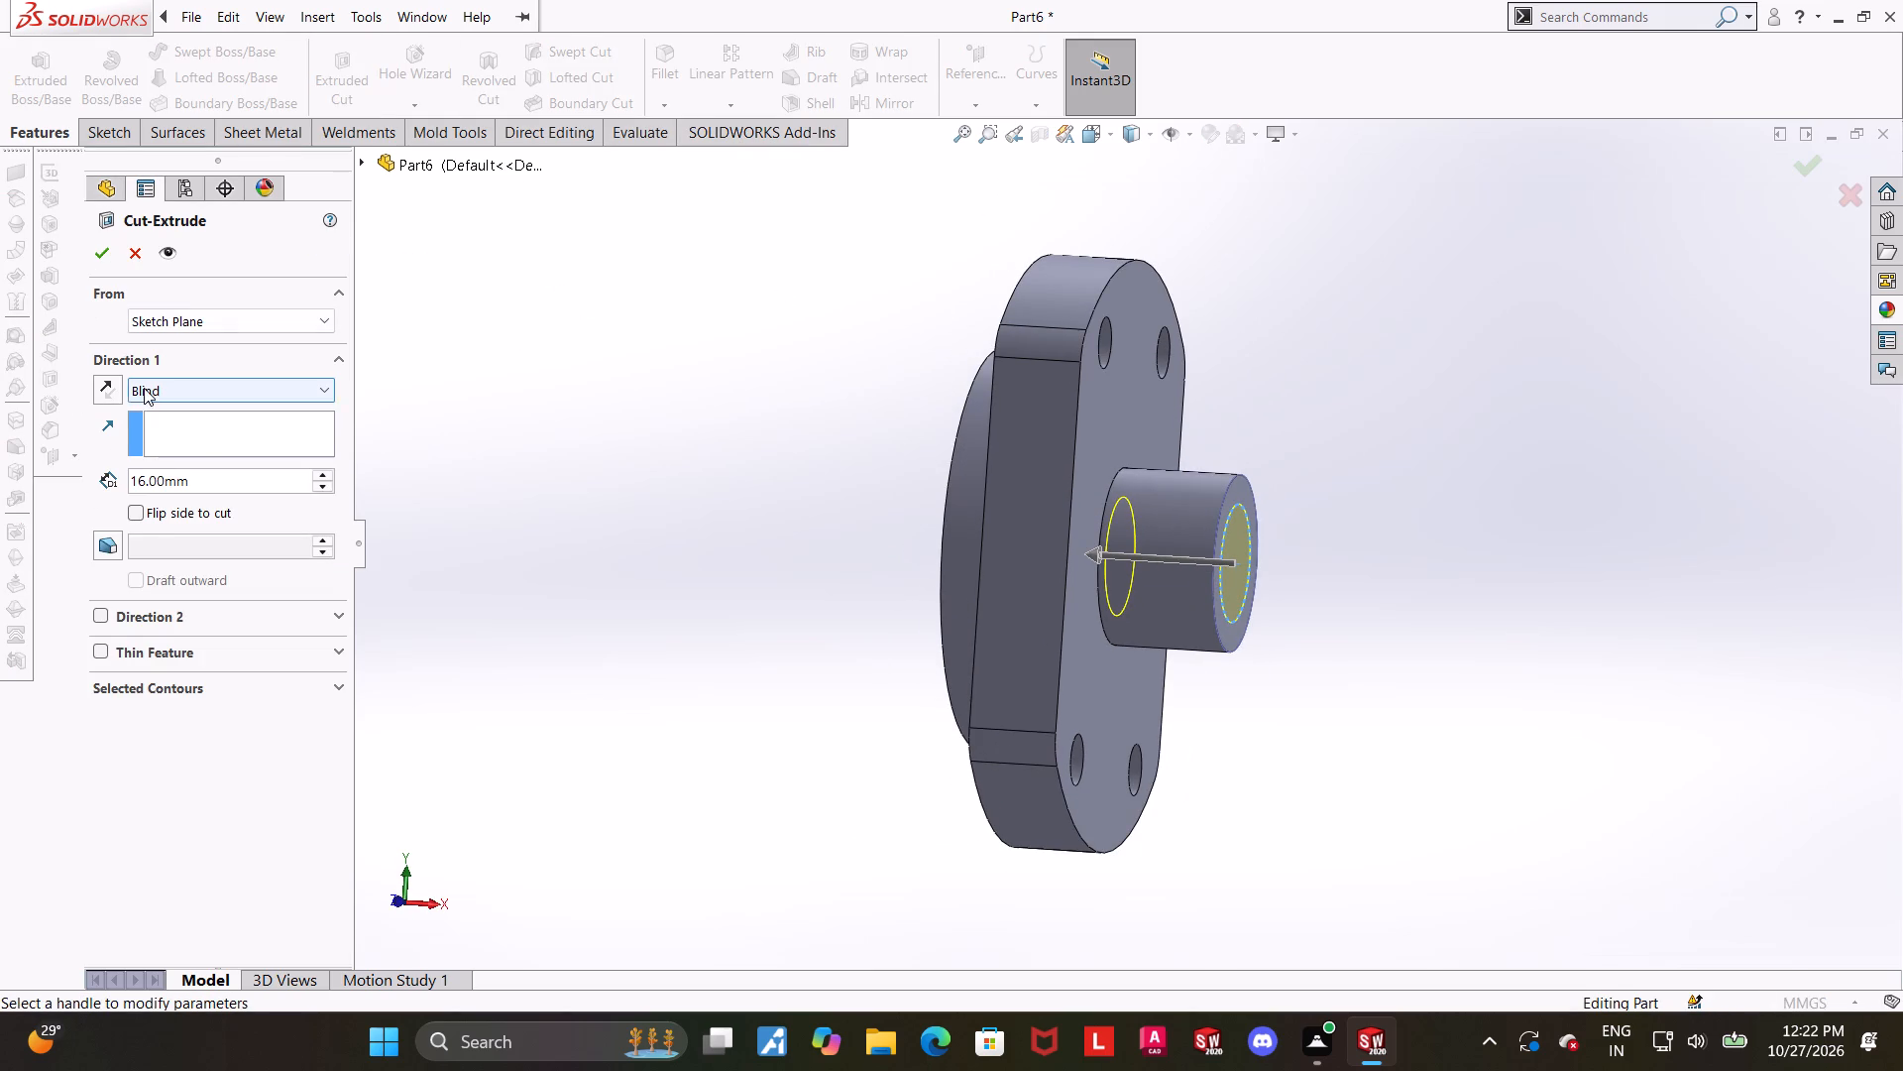
left_click(144, 388)
left_click(171, 435)
left_click(109, 244)
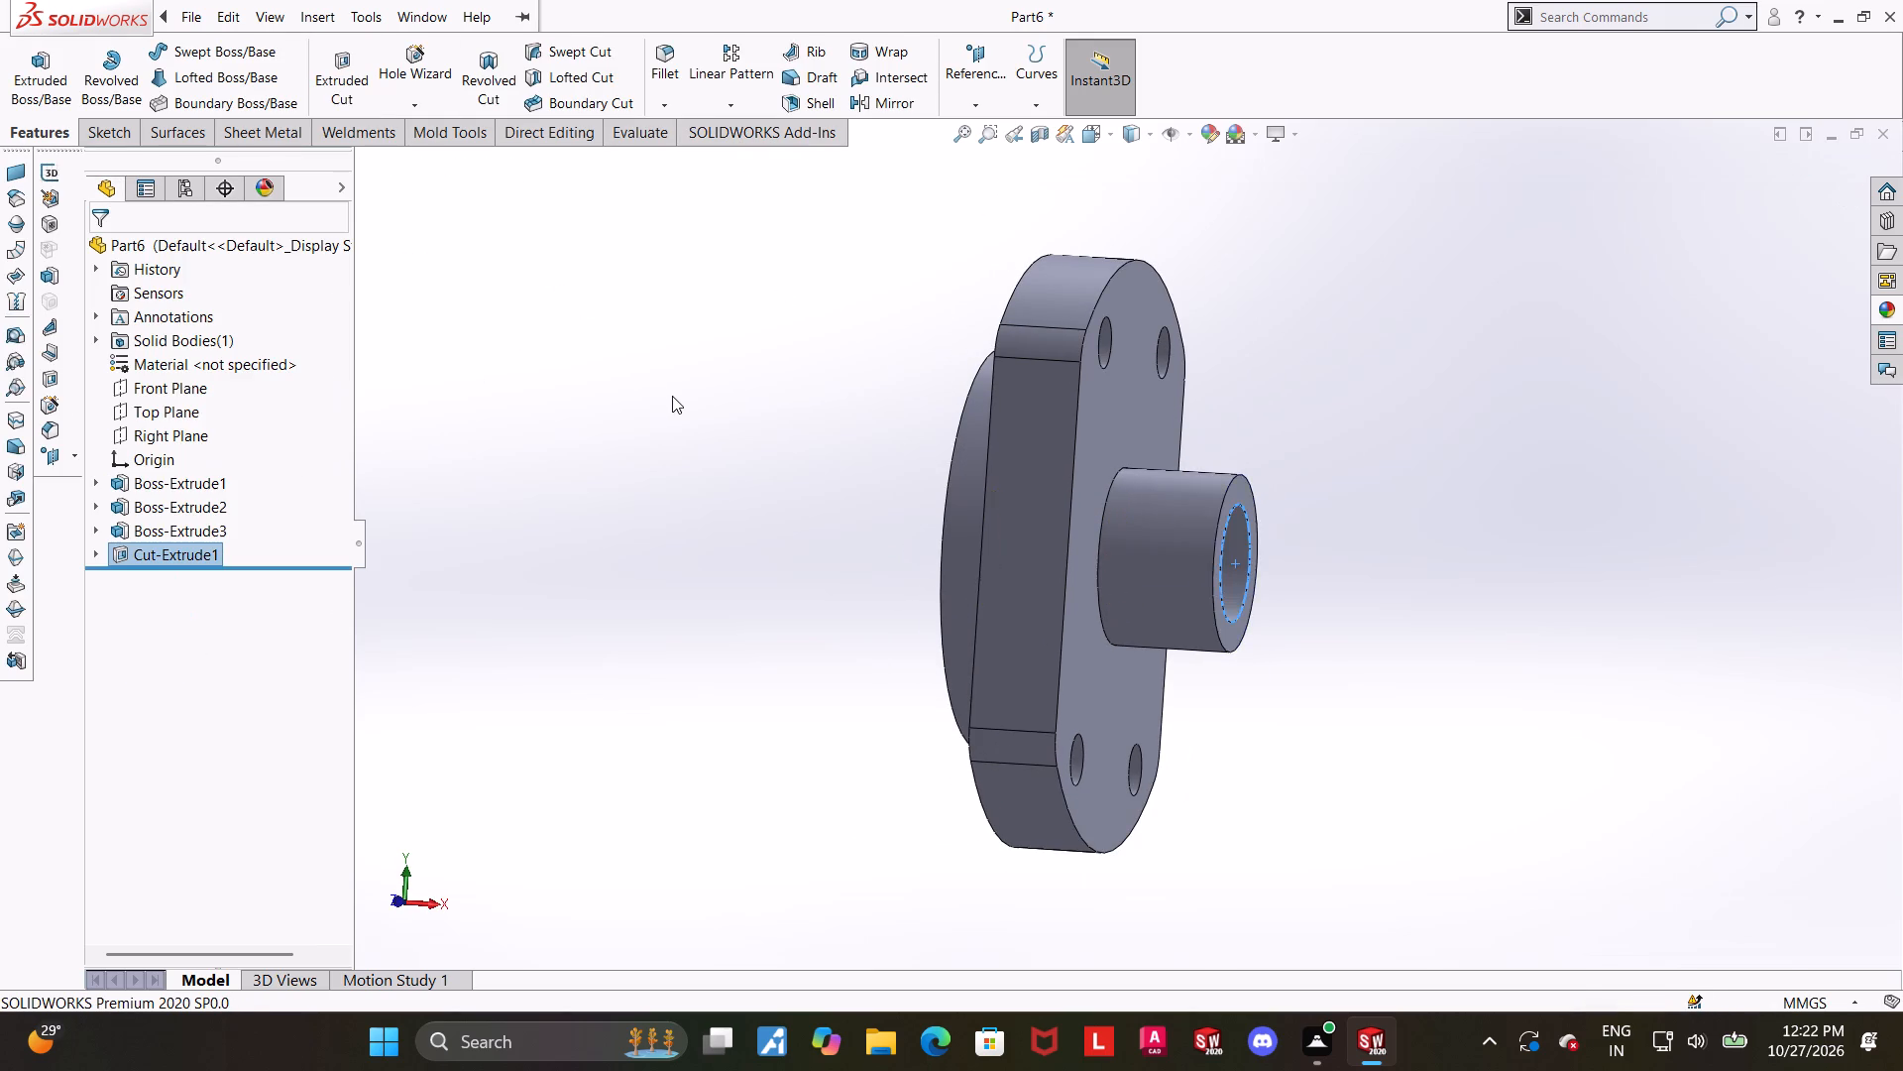
Chamfer the bore's edge on the back boss face with a 1 mm distance at 45 degrees.
middle_click_drag(676, 397, 763, 442)
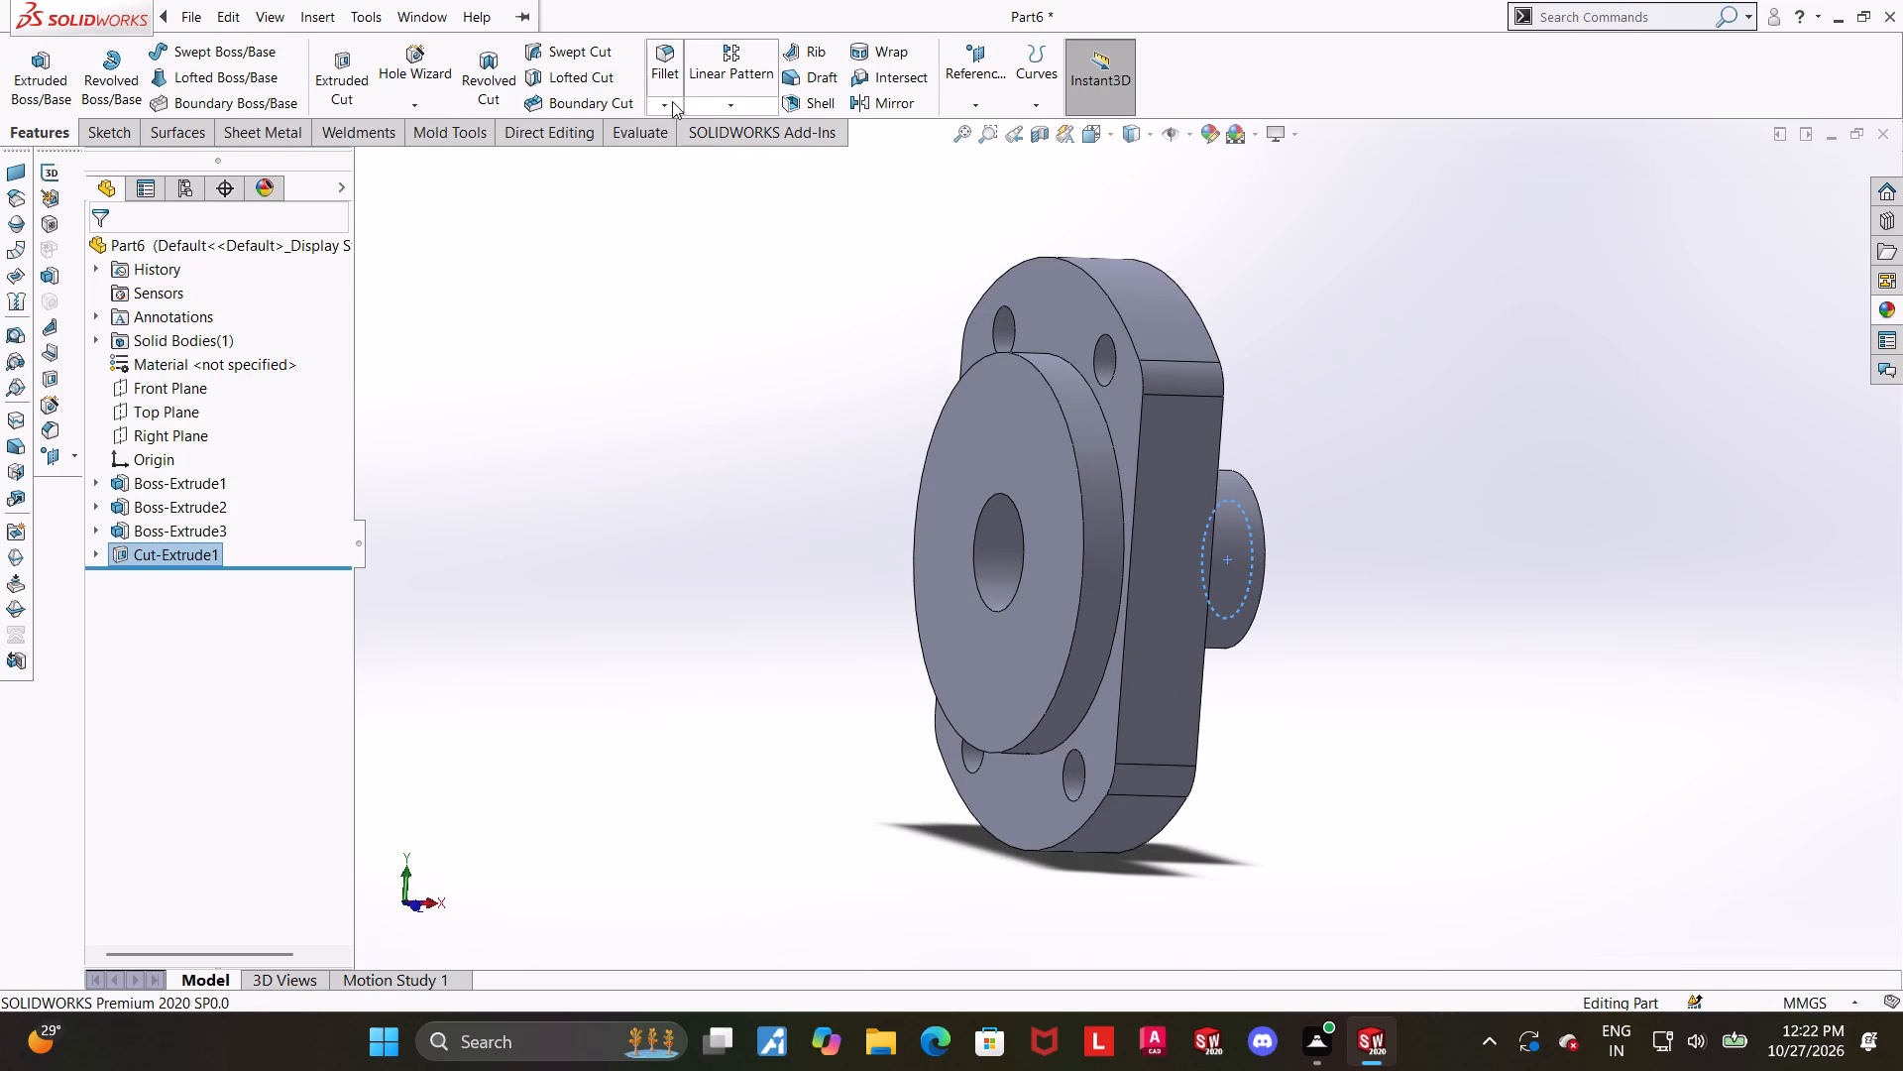
left_click(671, 101)
left_click(678, 149)
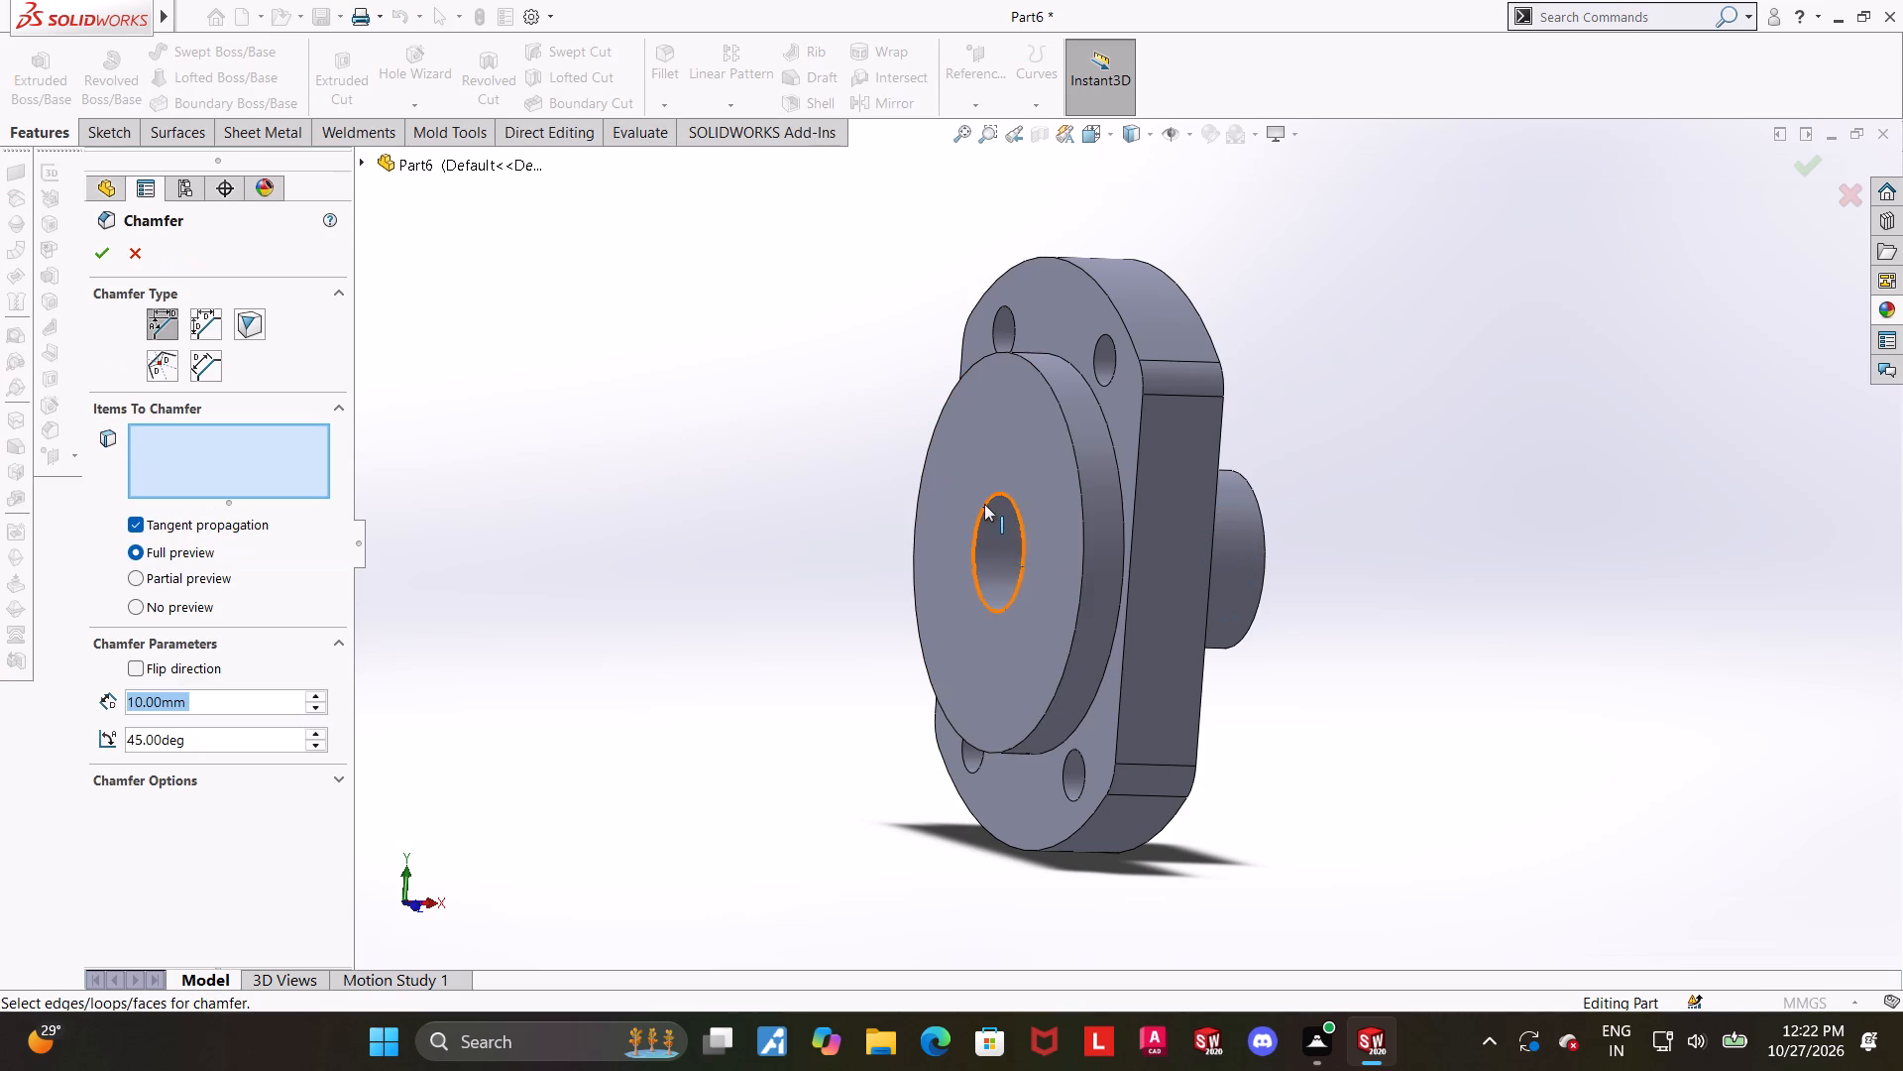
left_click(984, 504)
left_click_drag(193, 701, 0, 689)
key("1")
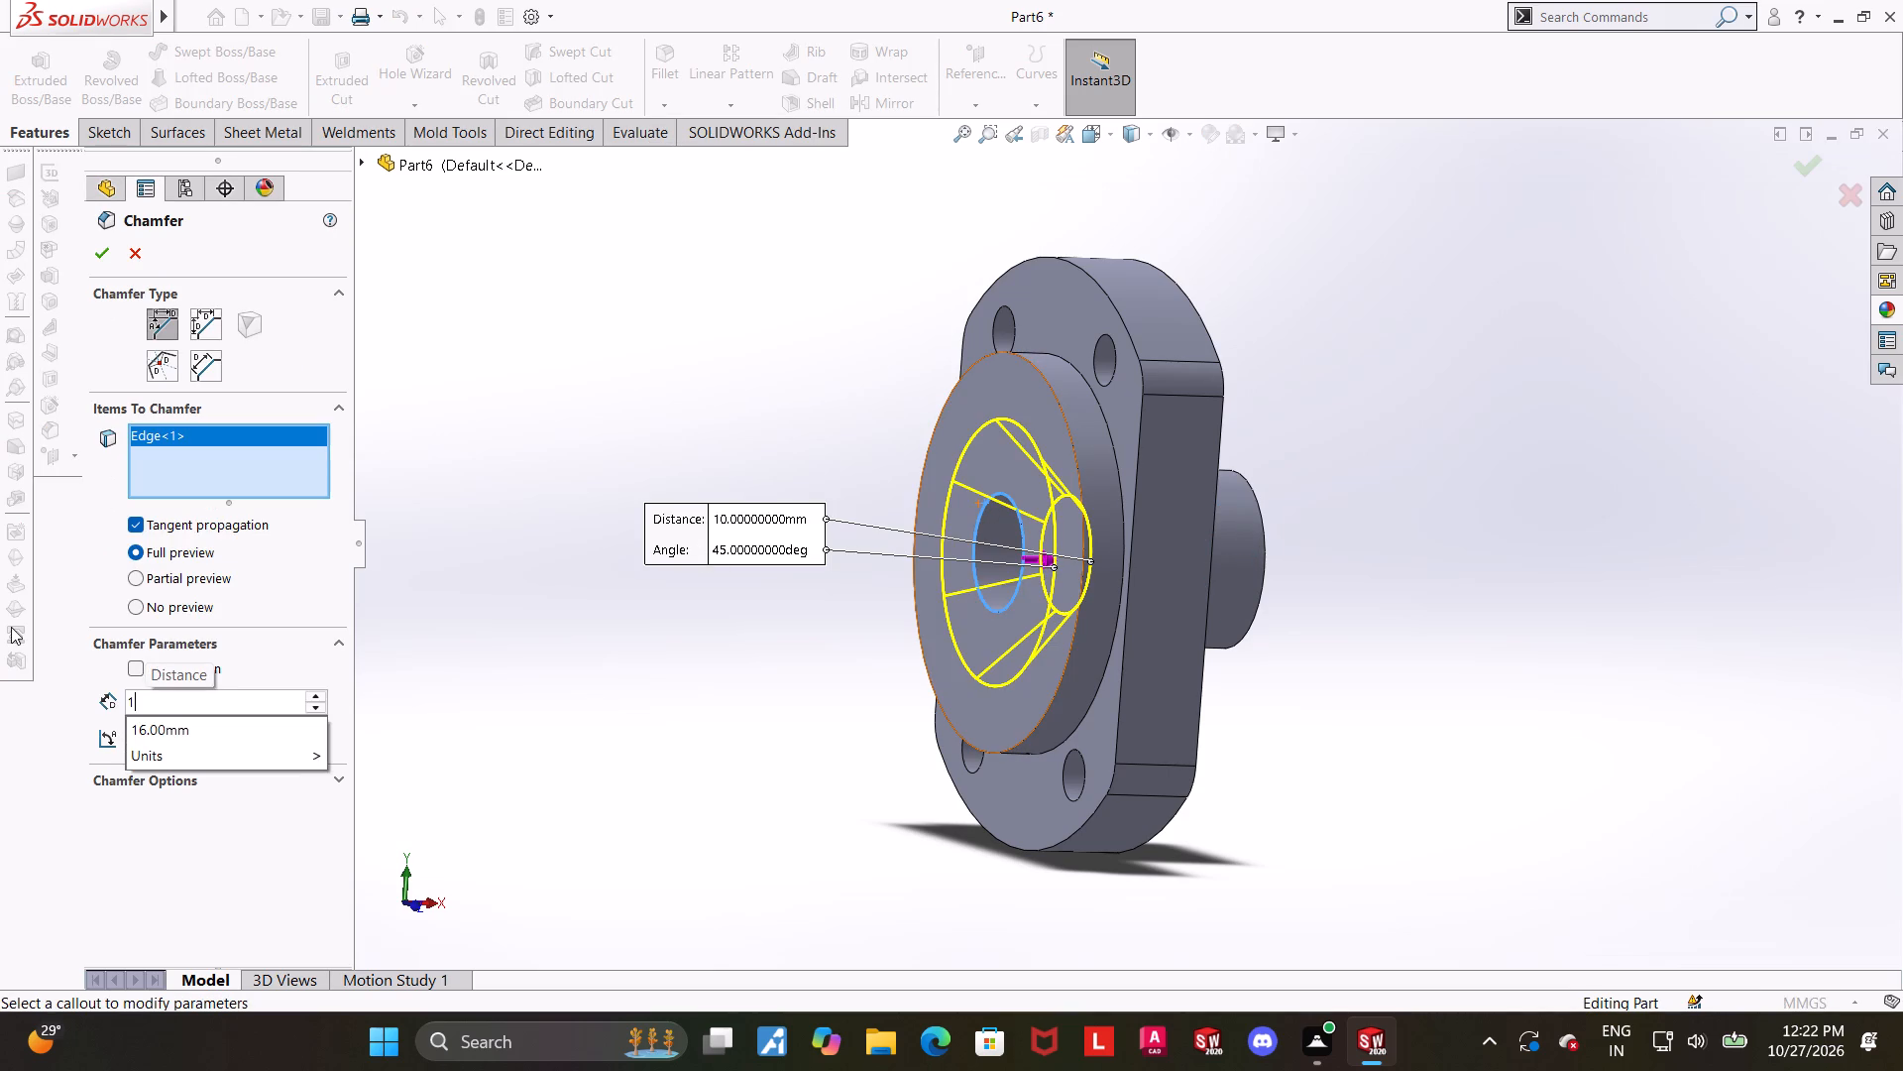
key("Return")
left_click(92, 264)
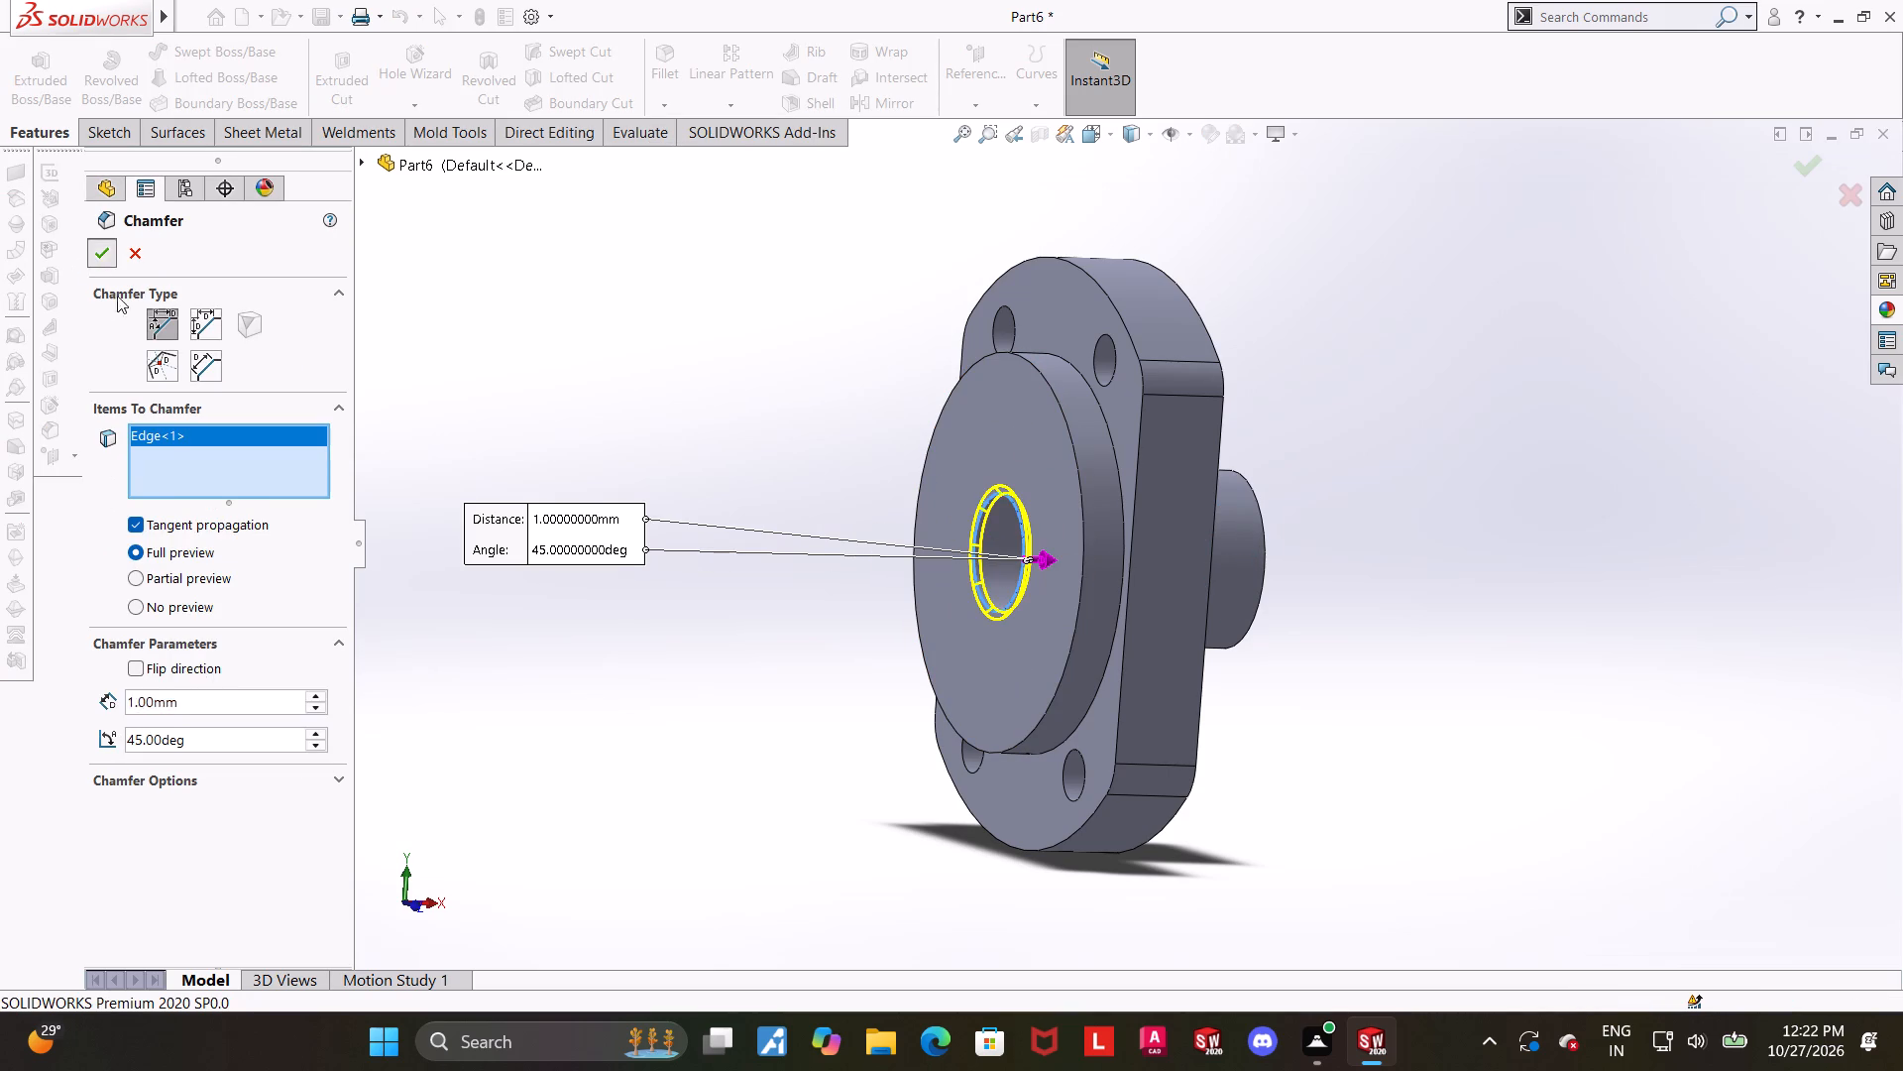
left_click(528, 459)
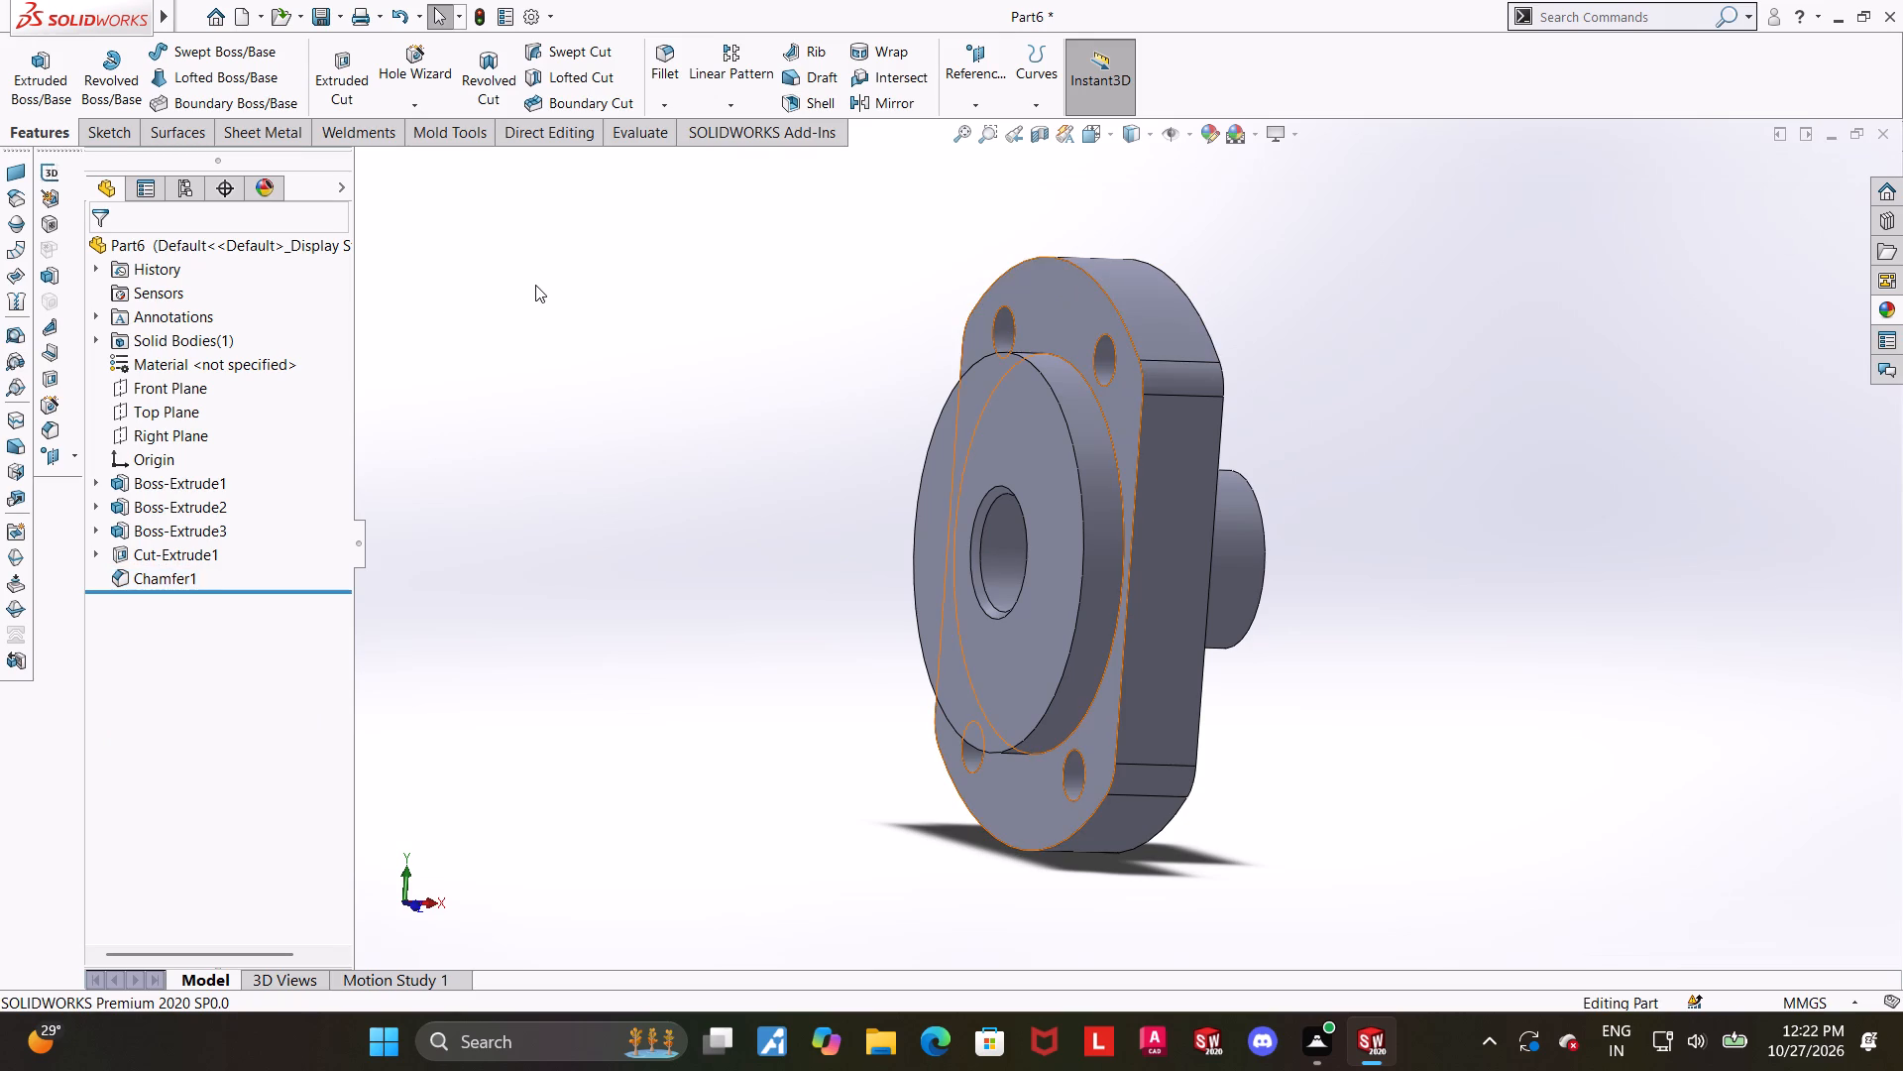
Start a new sketch on the flat face of the 54 mm back boss and view it face-on.
scroll(698, 285, "up", 2)
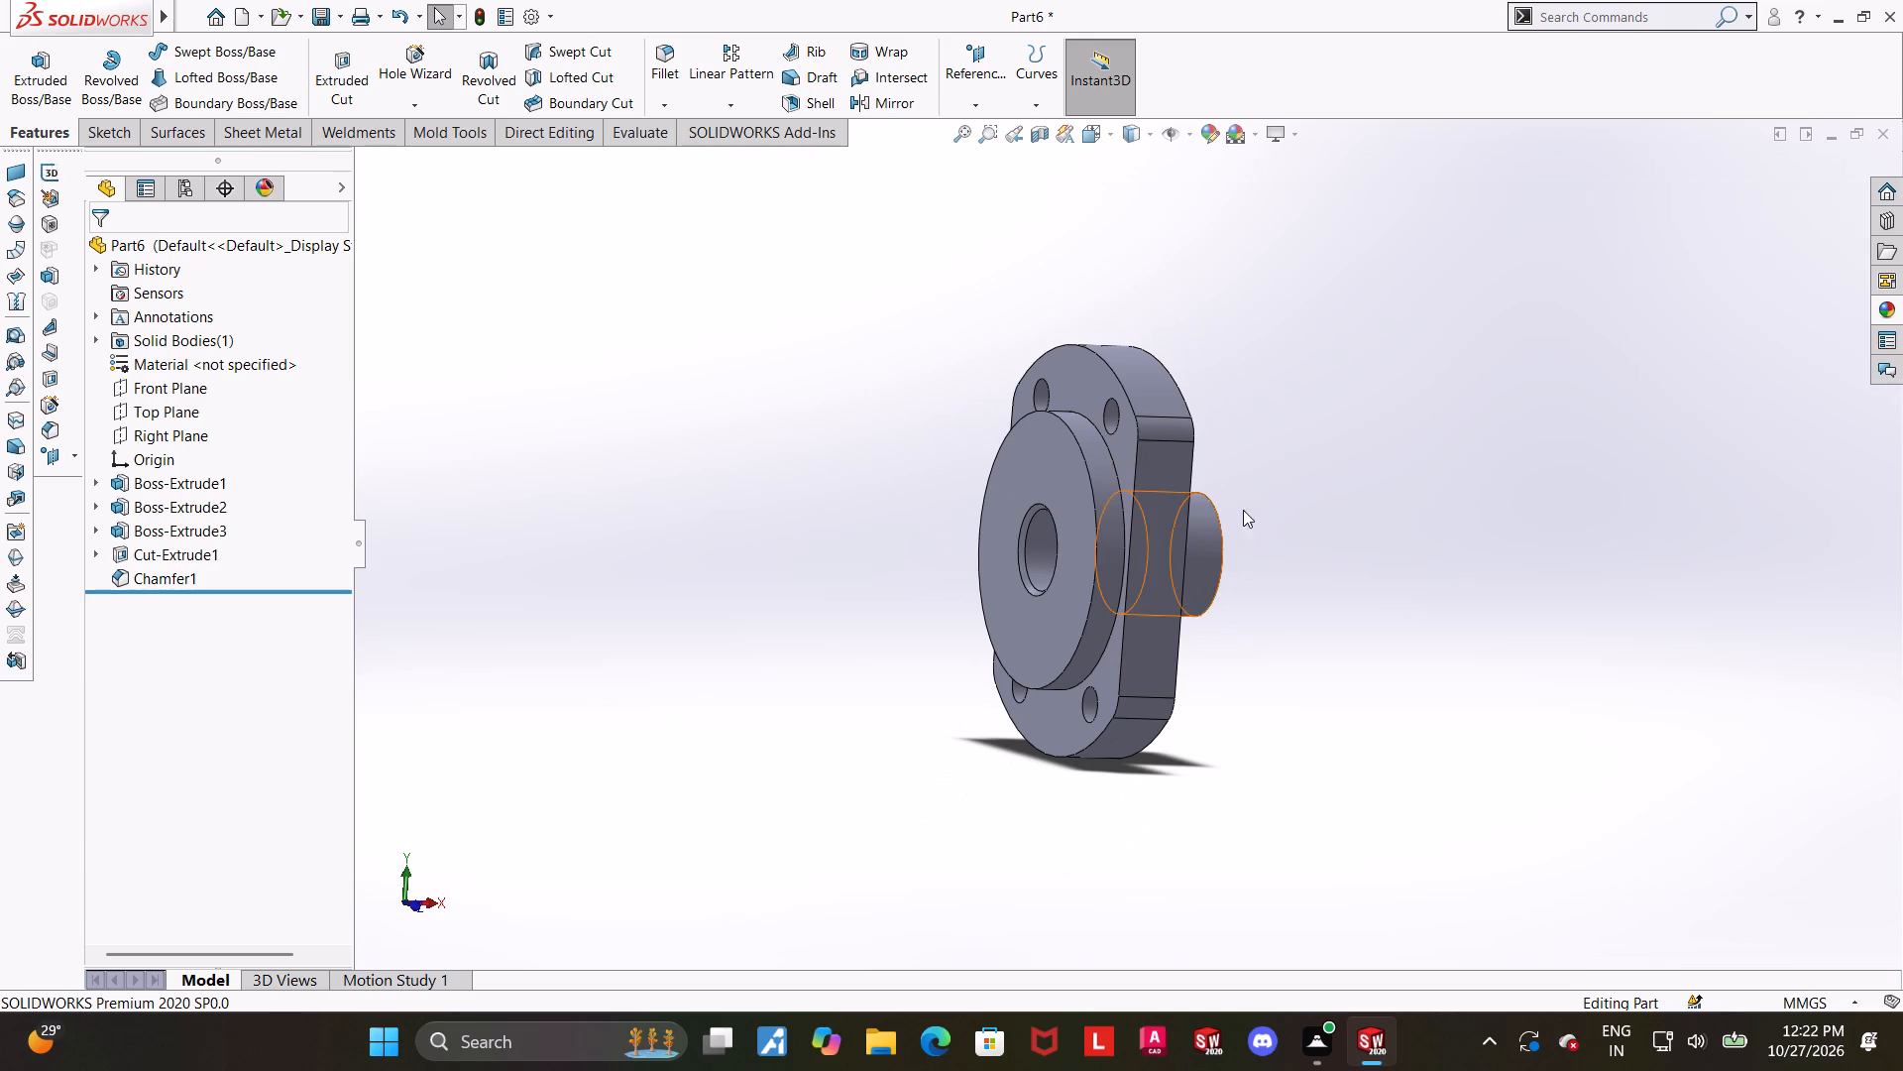
middle_click_drag(1240, 516, 1331, 518)
middle_click(1382, 439)
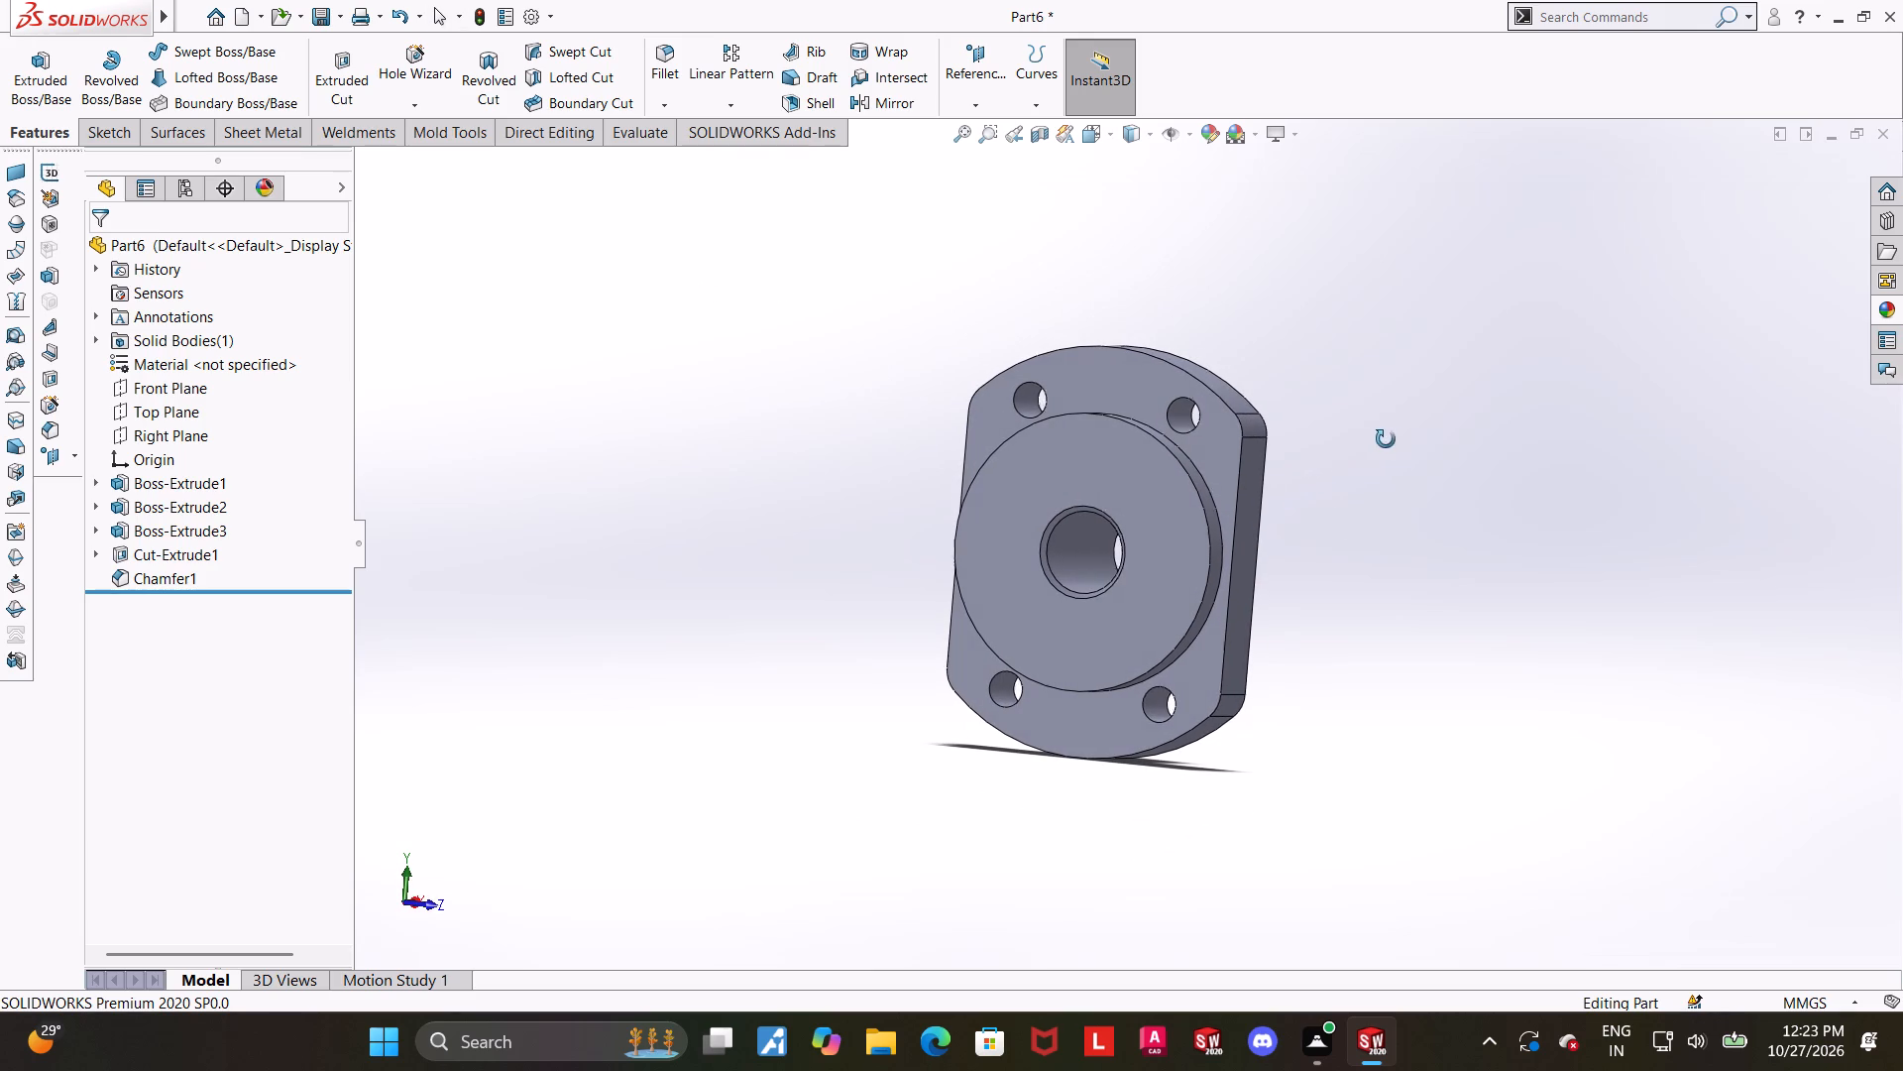
middle_click_drag(1419, 472, 1459, 467)
left_click(1169, 547)
left_click(1252, 499)
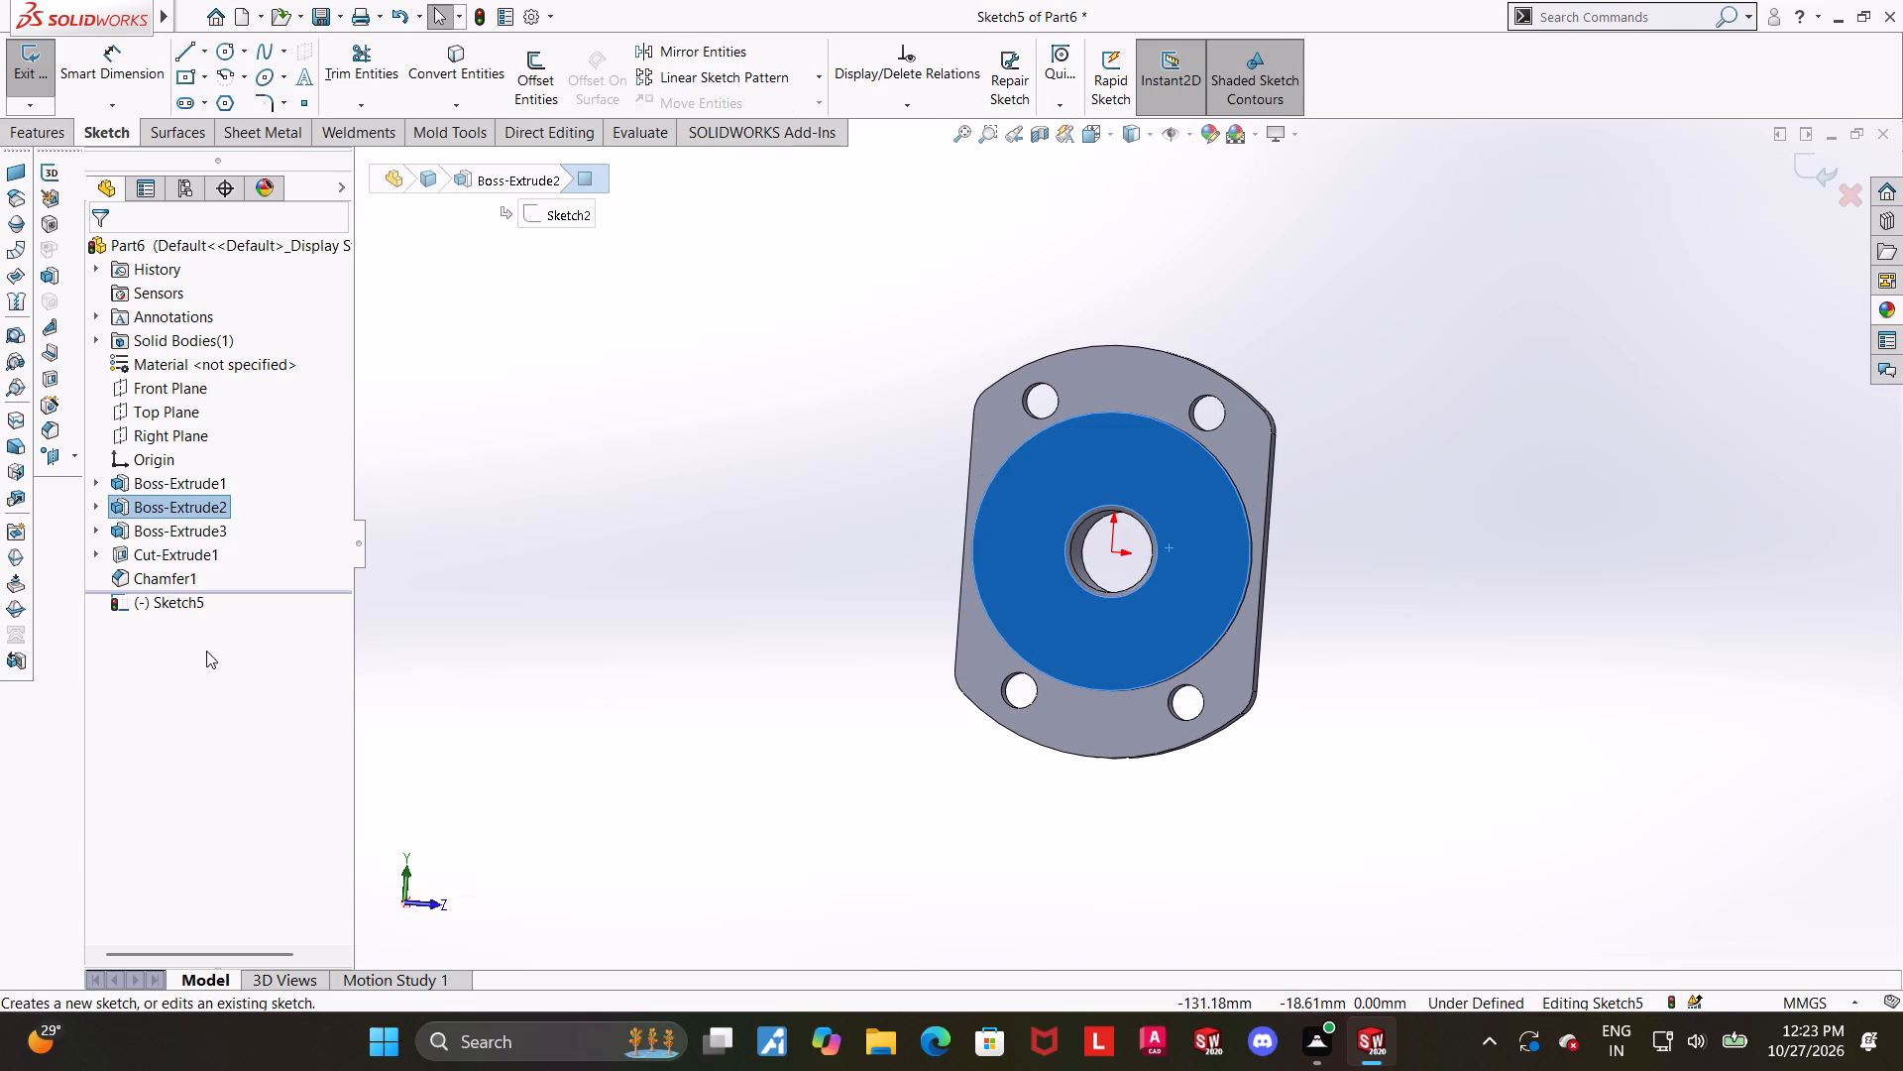
left_click(127, 608)
left_click(185, 587)
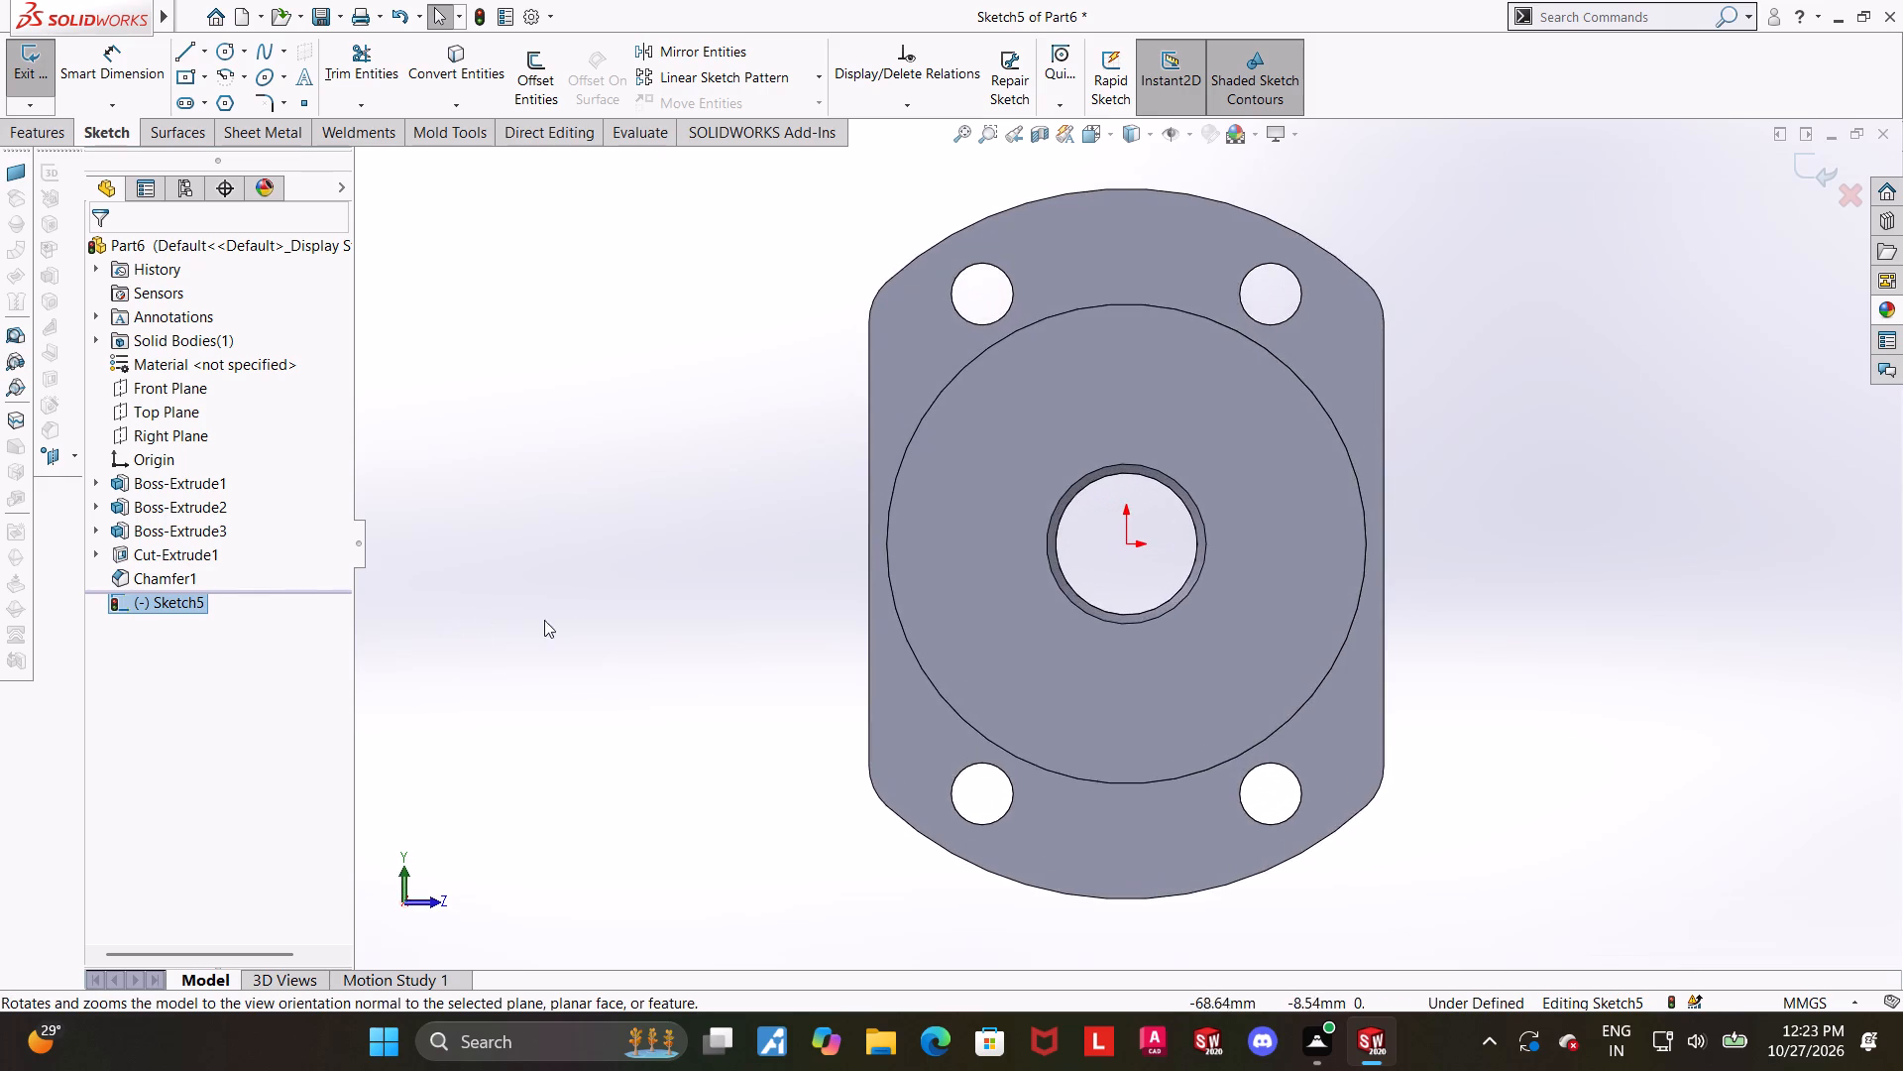
Sketch a circle about 41 mm in diameter centred on the origin of the back boss face.
scroll(732, 658, "up", 1)
scroll(1293, 736, "down", 1)
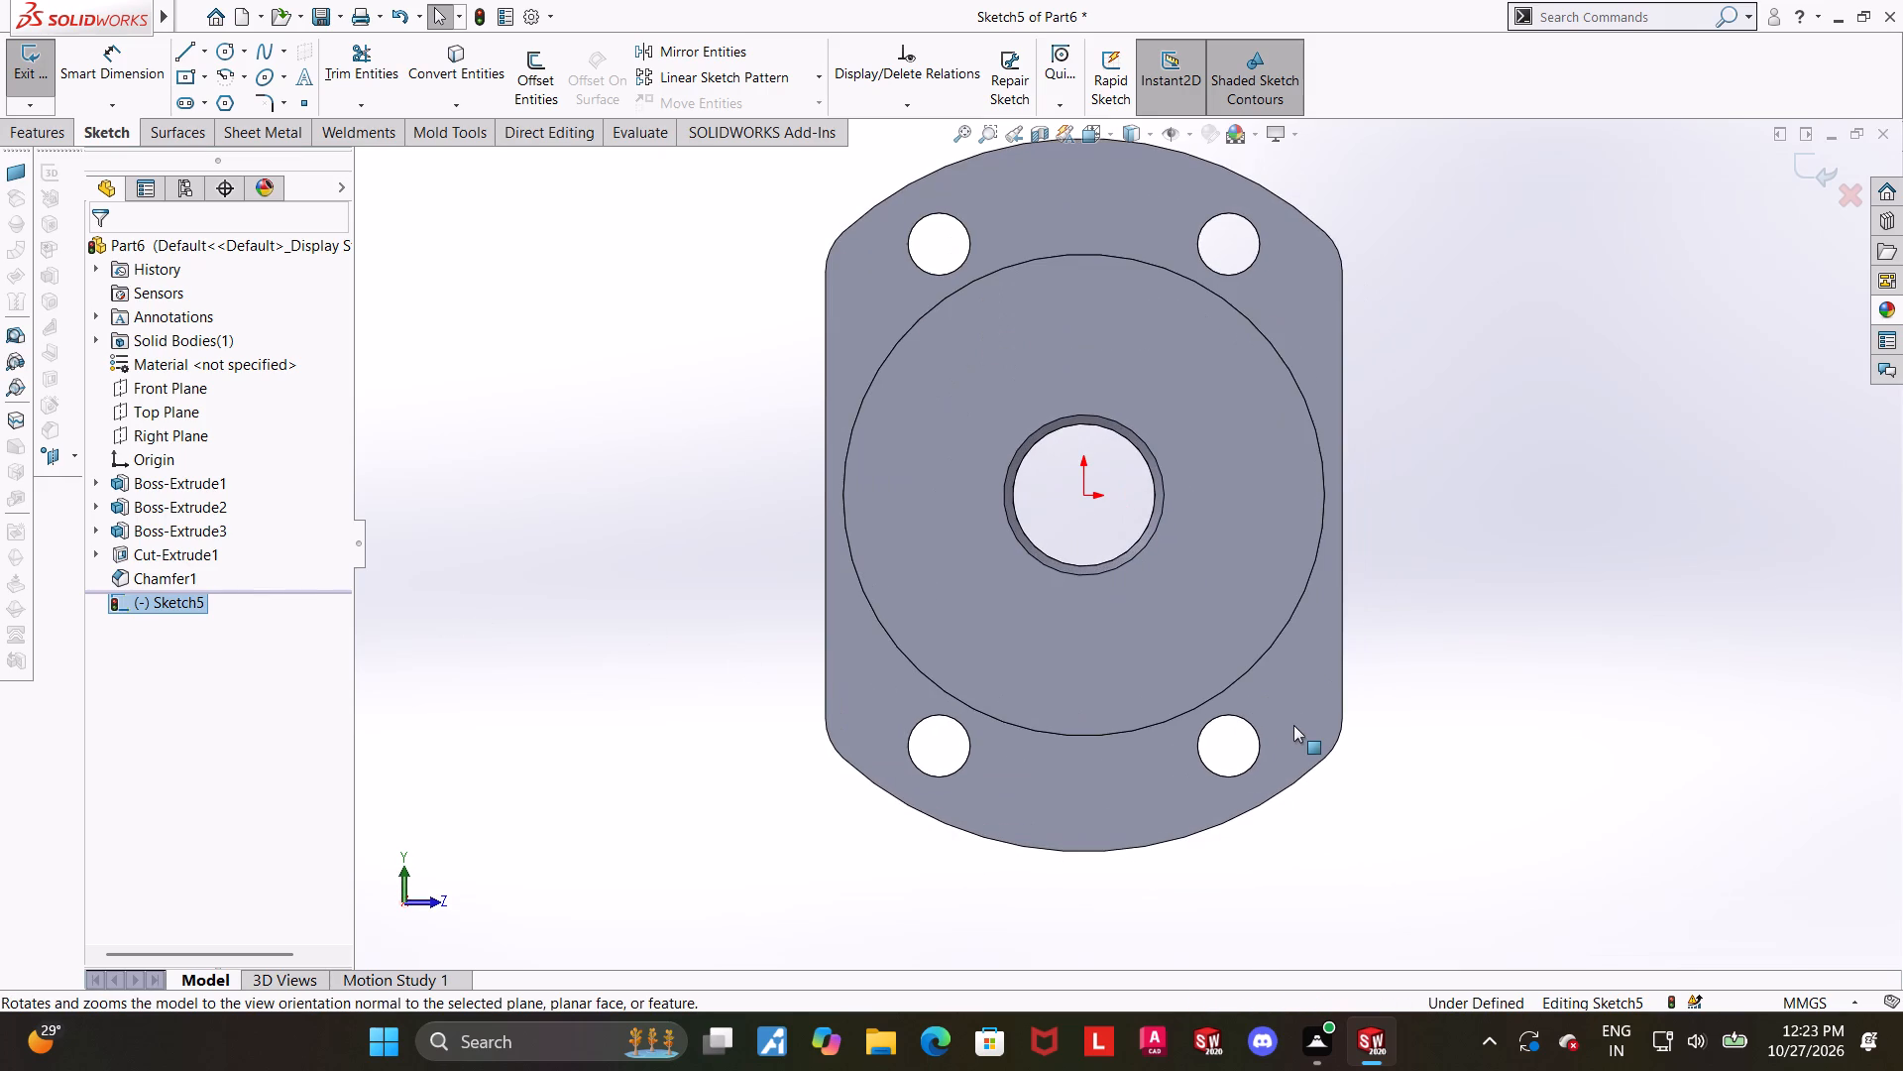
scroll(1196, 392, "down", 1)
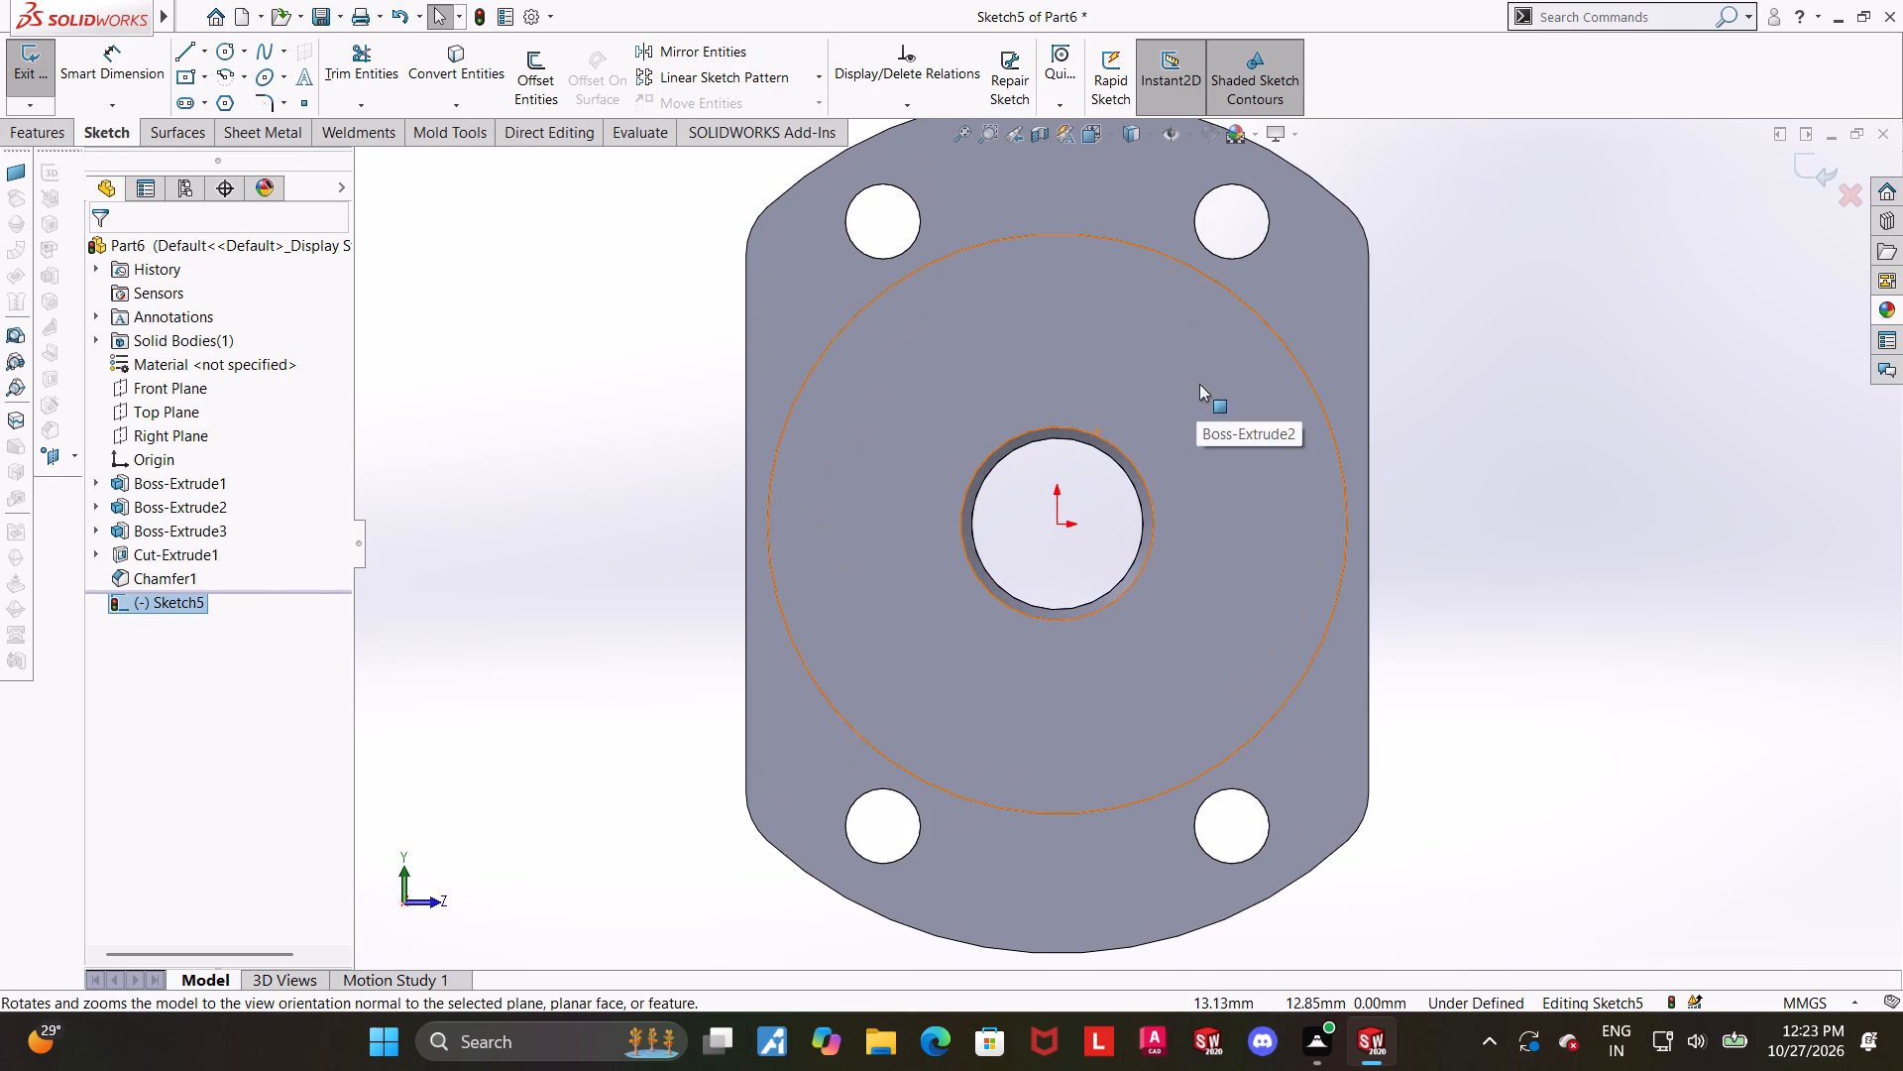
left_click(218, 48)
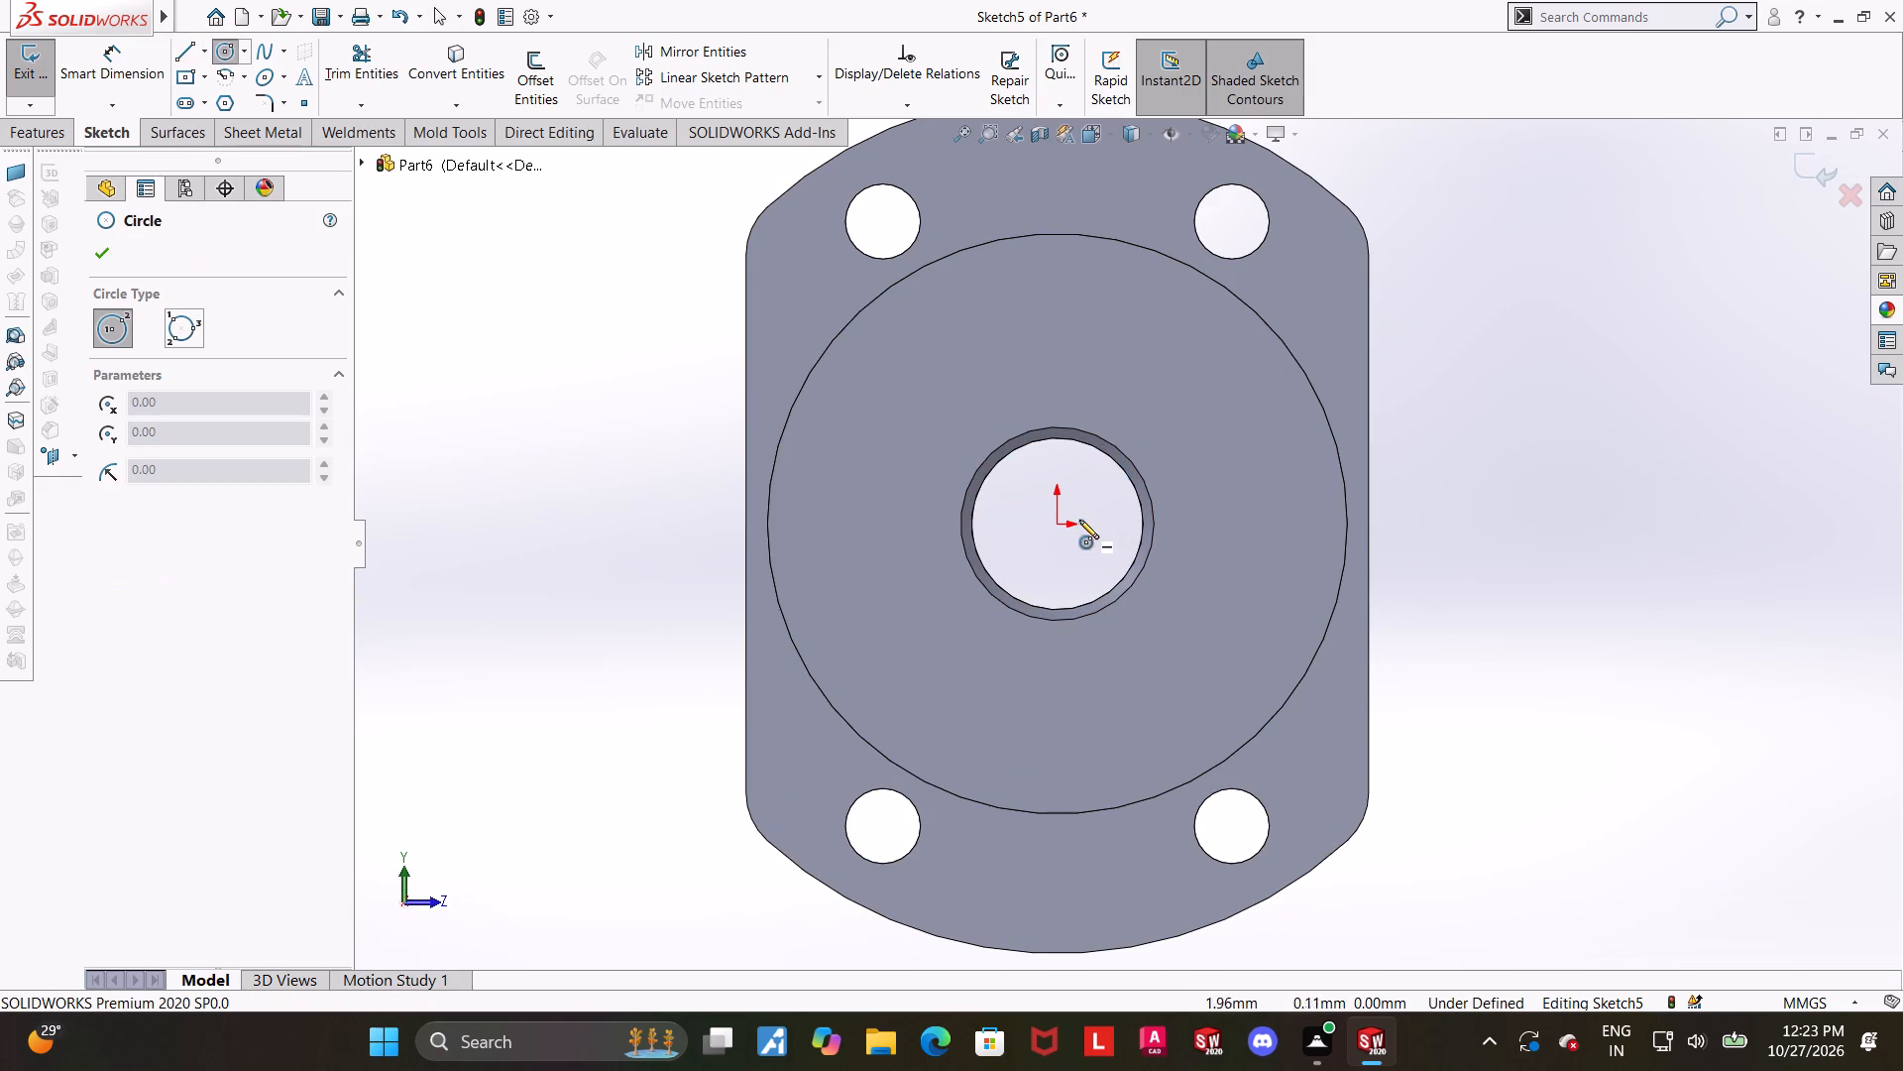
left_click(1062, 522)
left_click(1221, 373)
key("Escape")
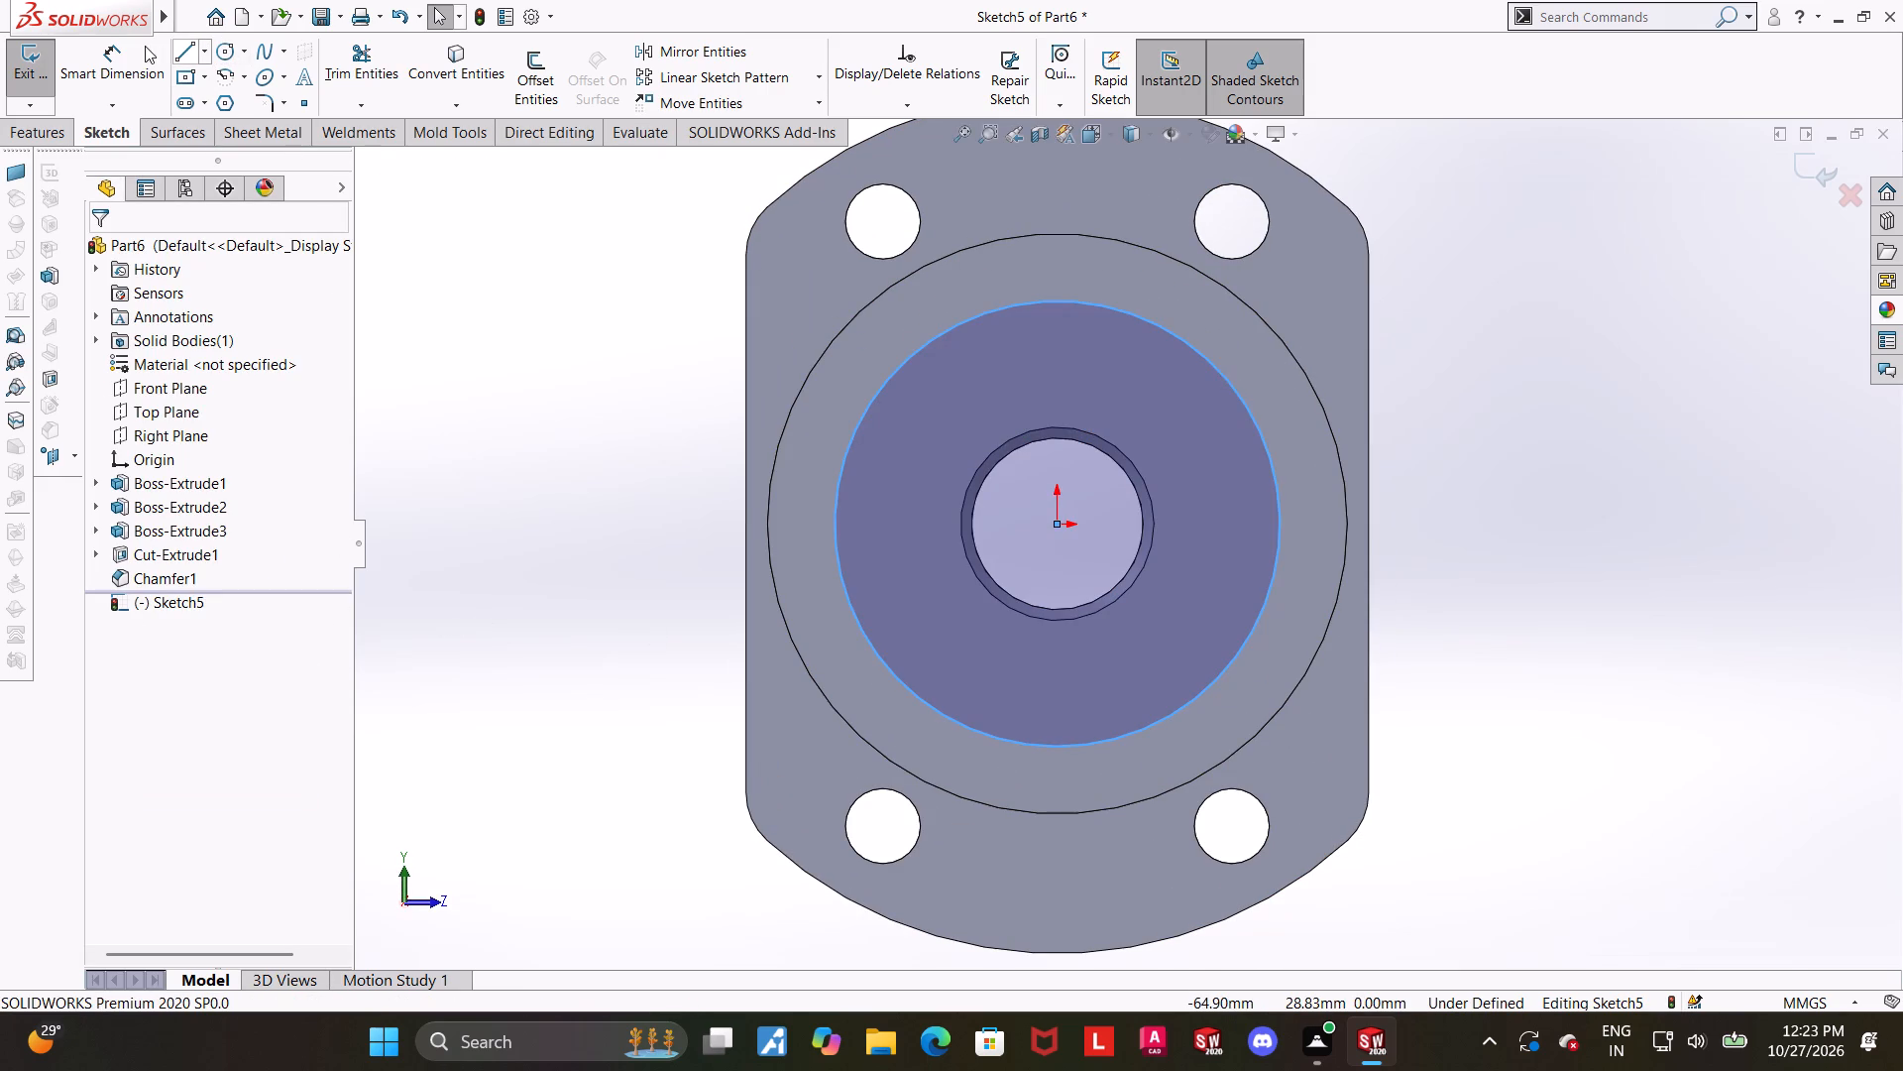
Dimension the circle on the back boss face with a diameter of 48 mm.
left_click(145, 46)
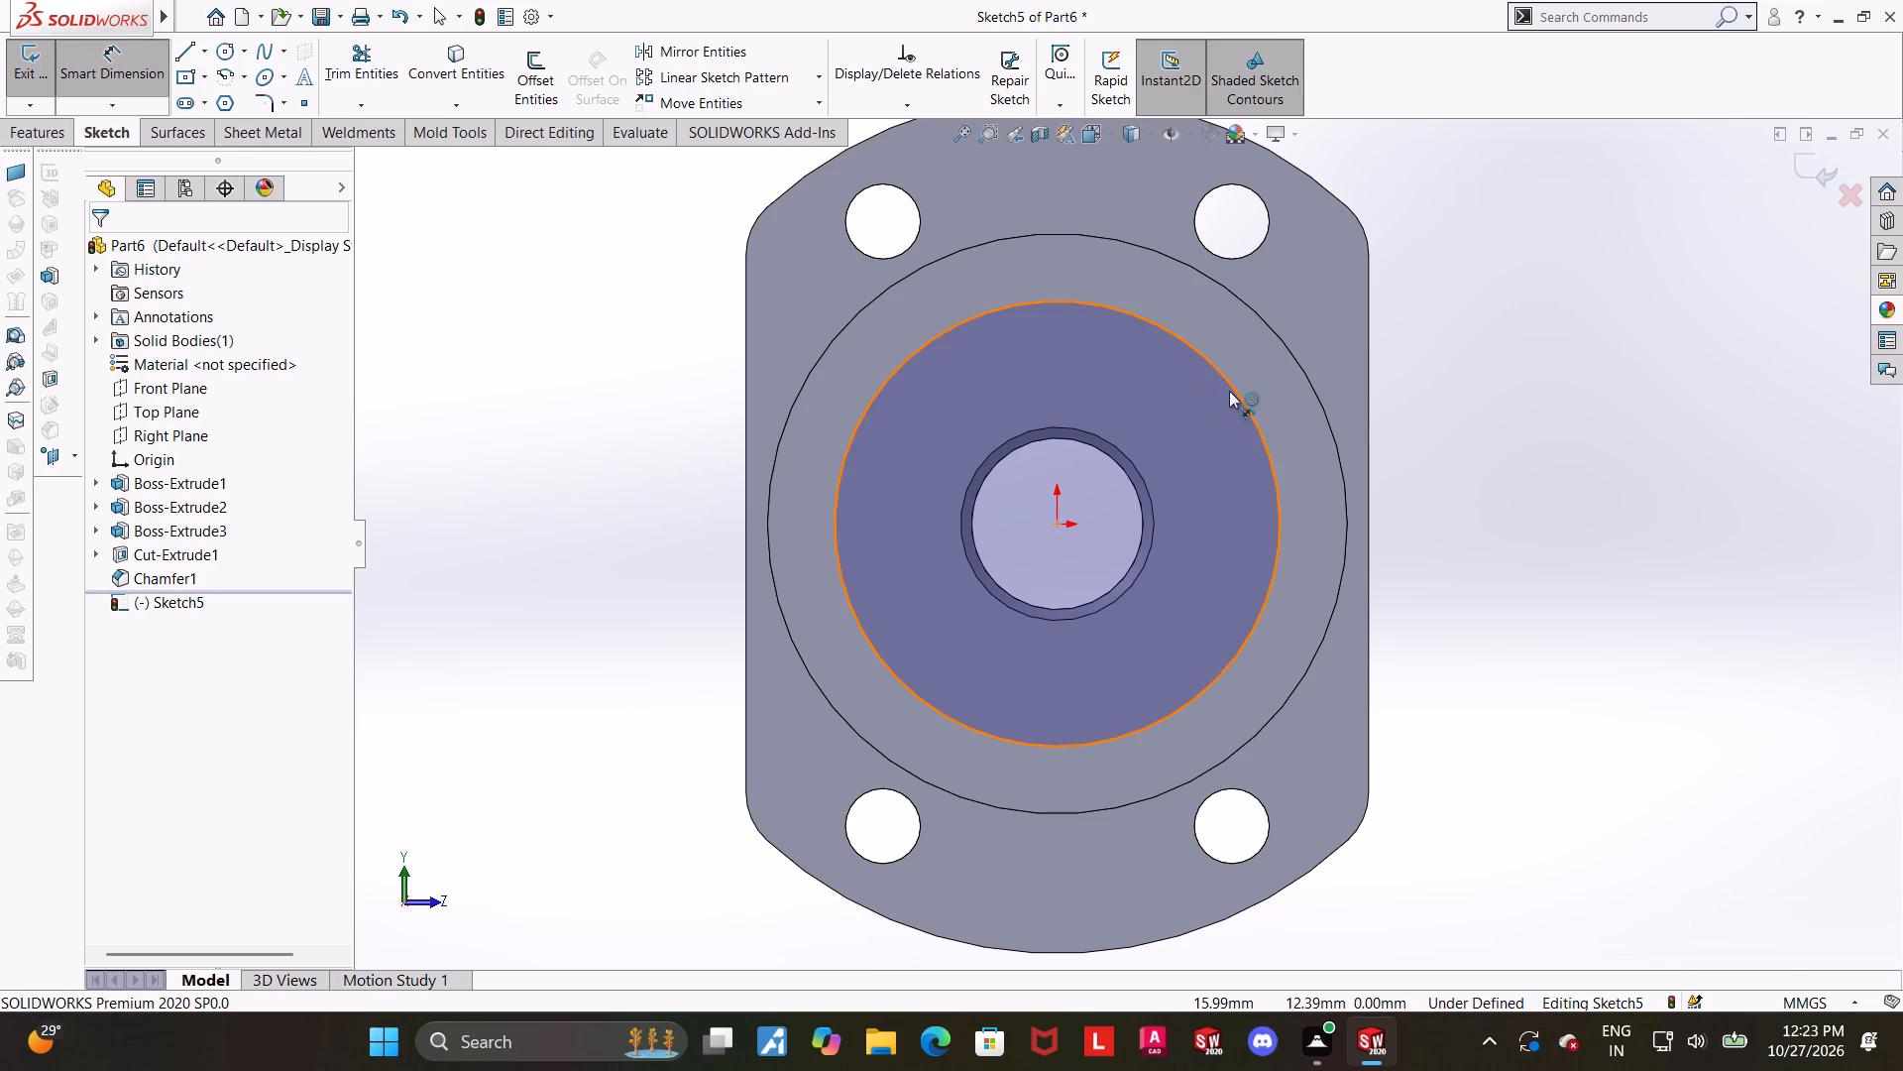
left_click(1230, 391)
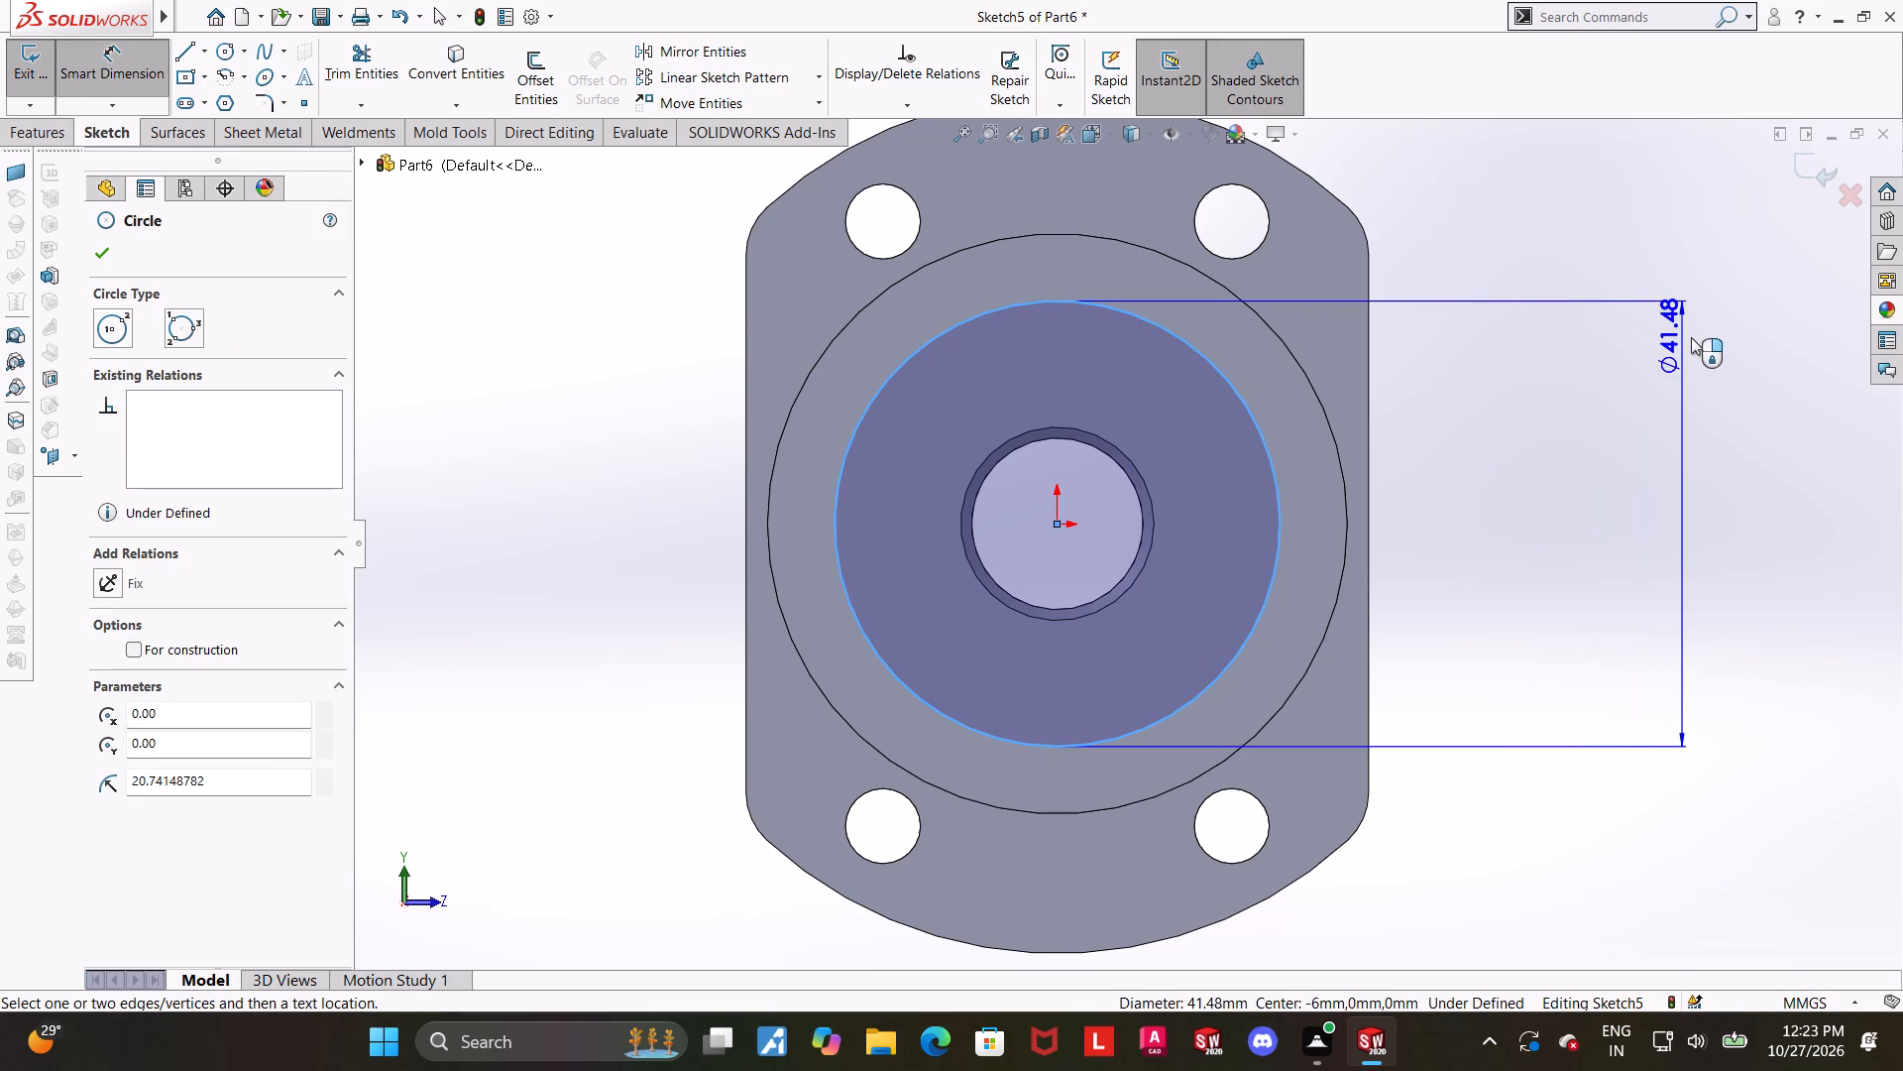
left_click(1691, 337)
type("478")
key("BackSpace")
key("BackSpace")
key("8")
key("Return")
key("Escape")
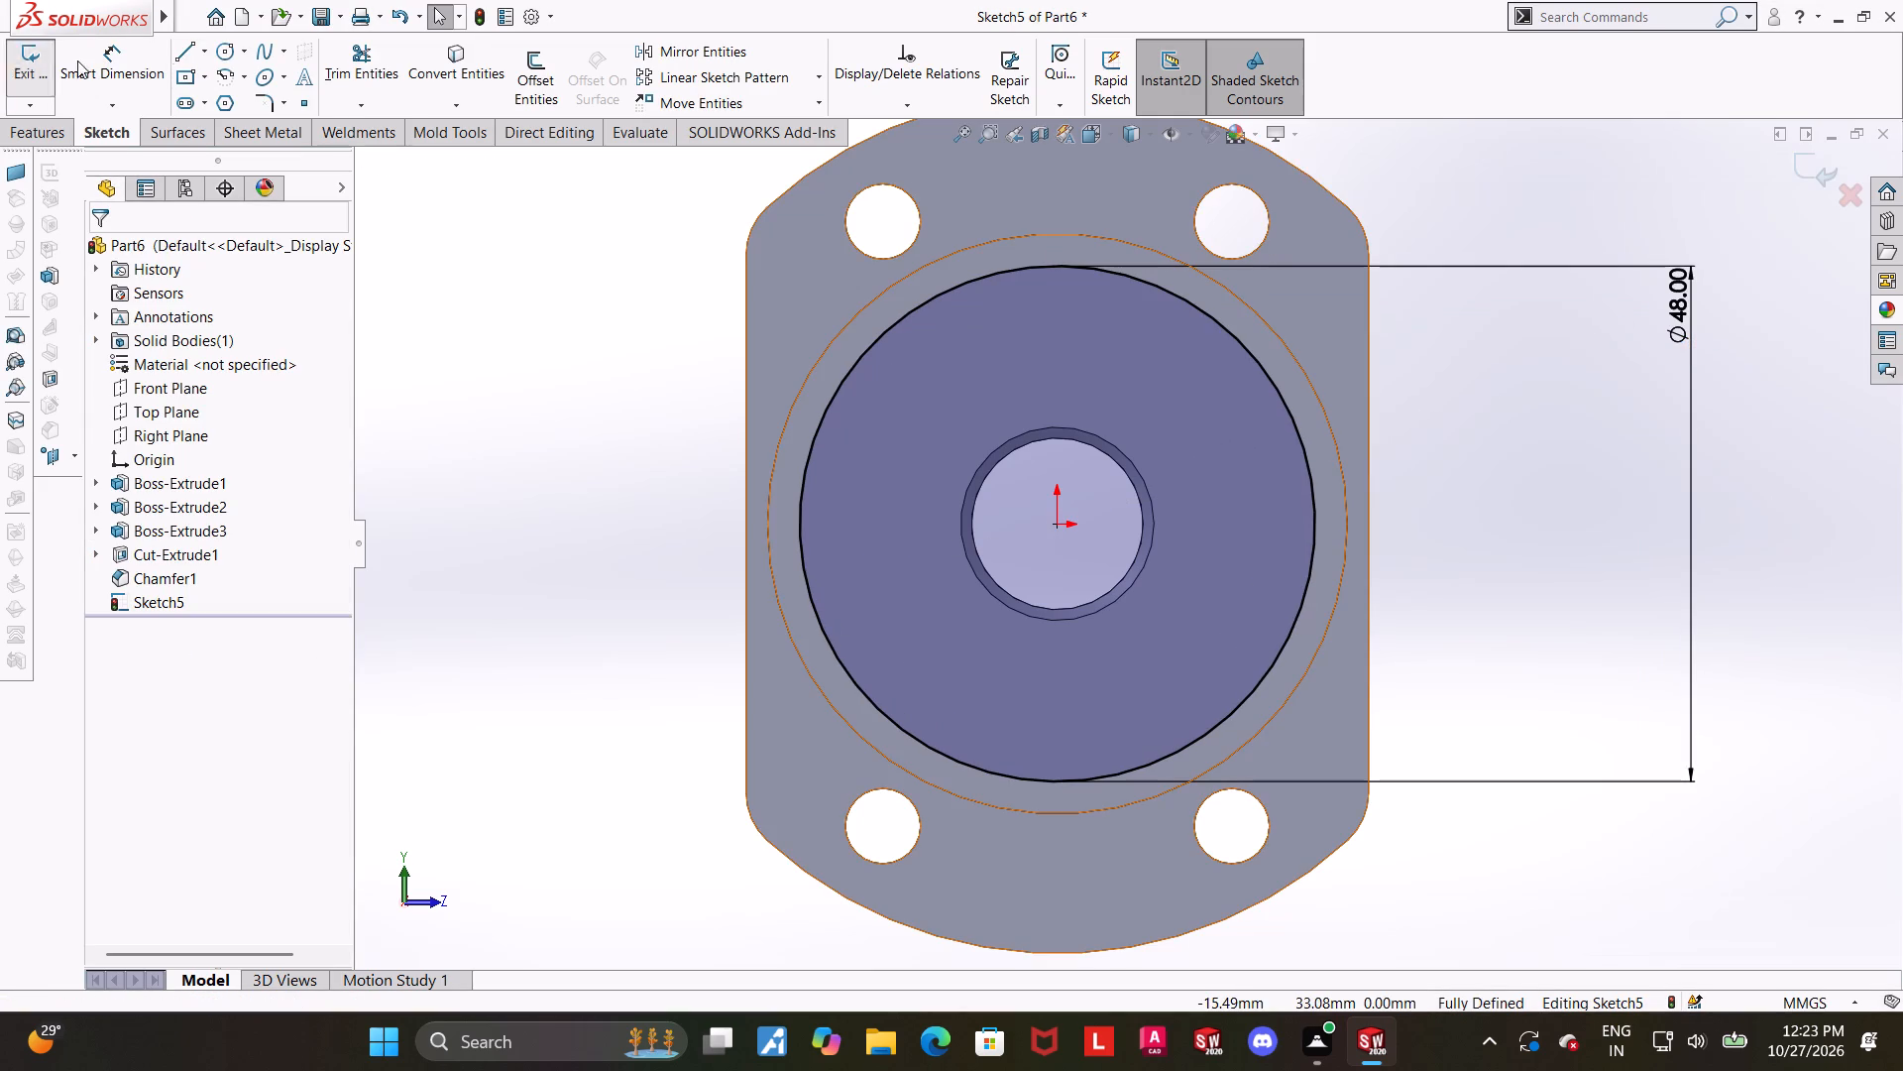
Sketch a second, concentric circle about 33 mm in diameter inside the 48 mm circle.
left_click(228, 50)
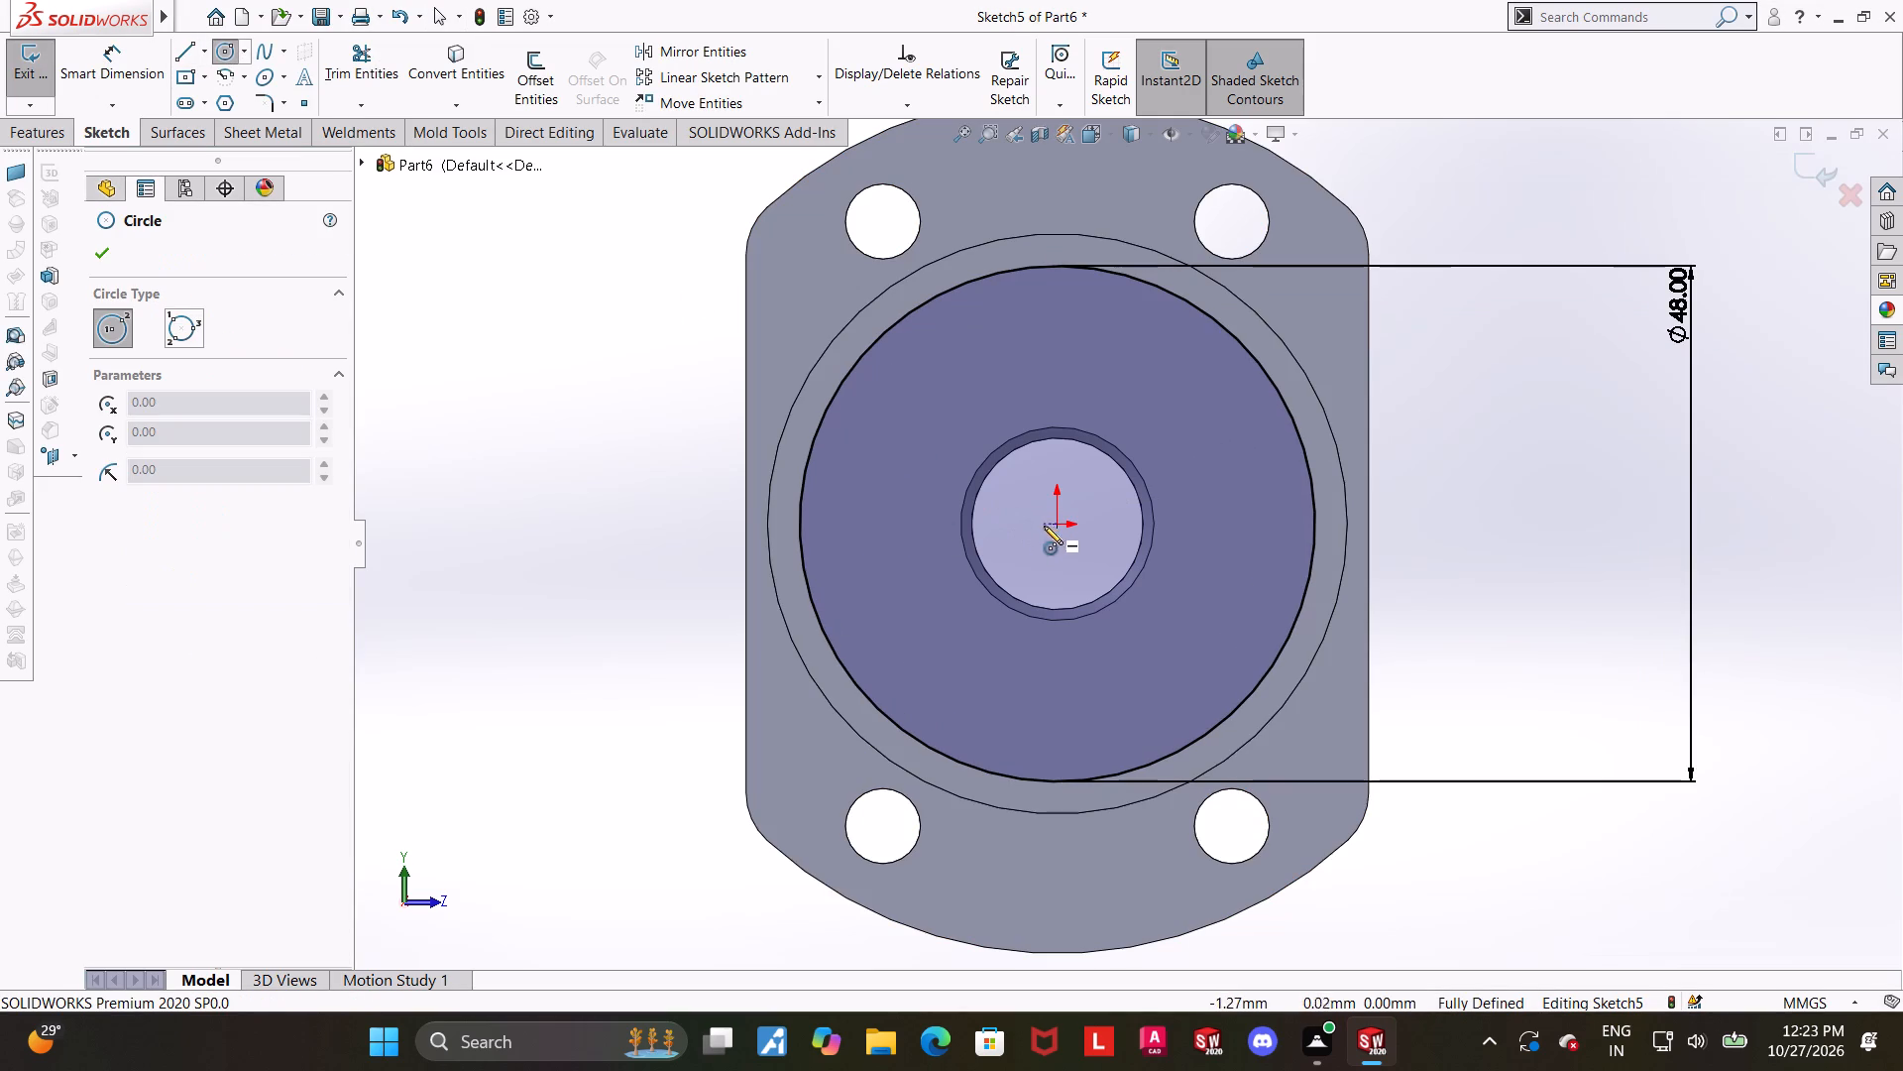
left_click(1060, 521)
left_click(1209, 435)
key("Escape")
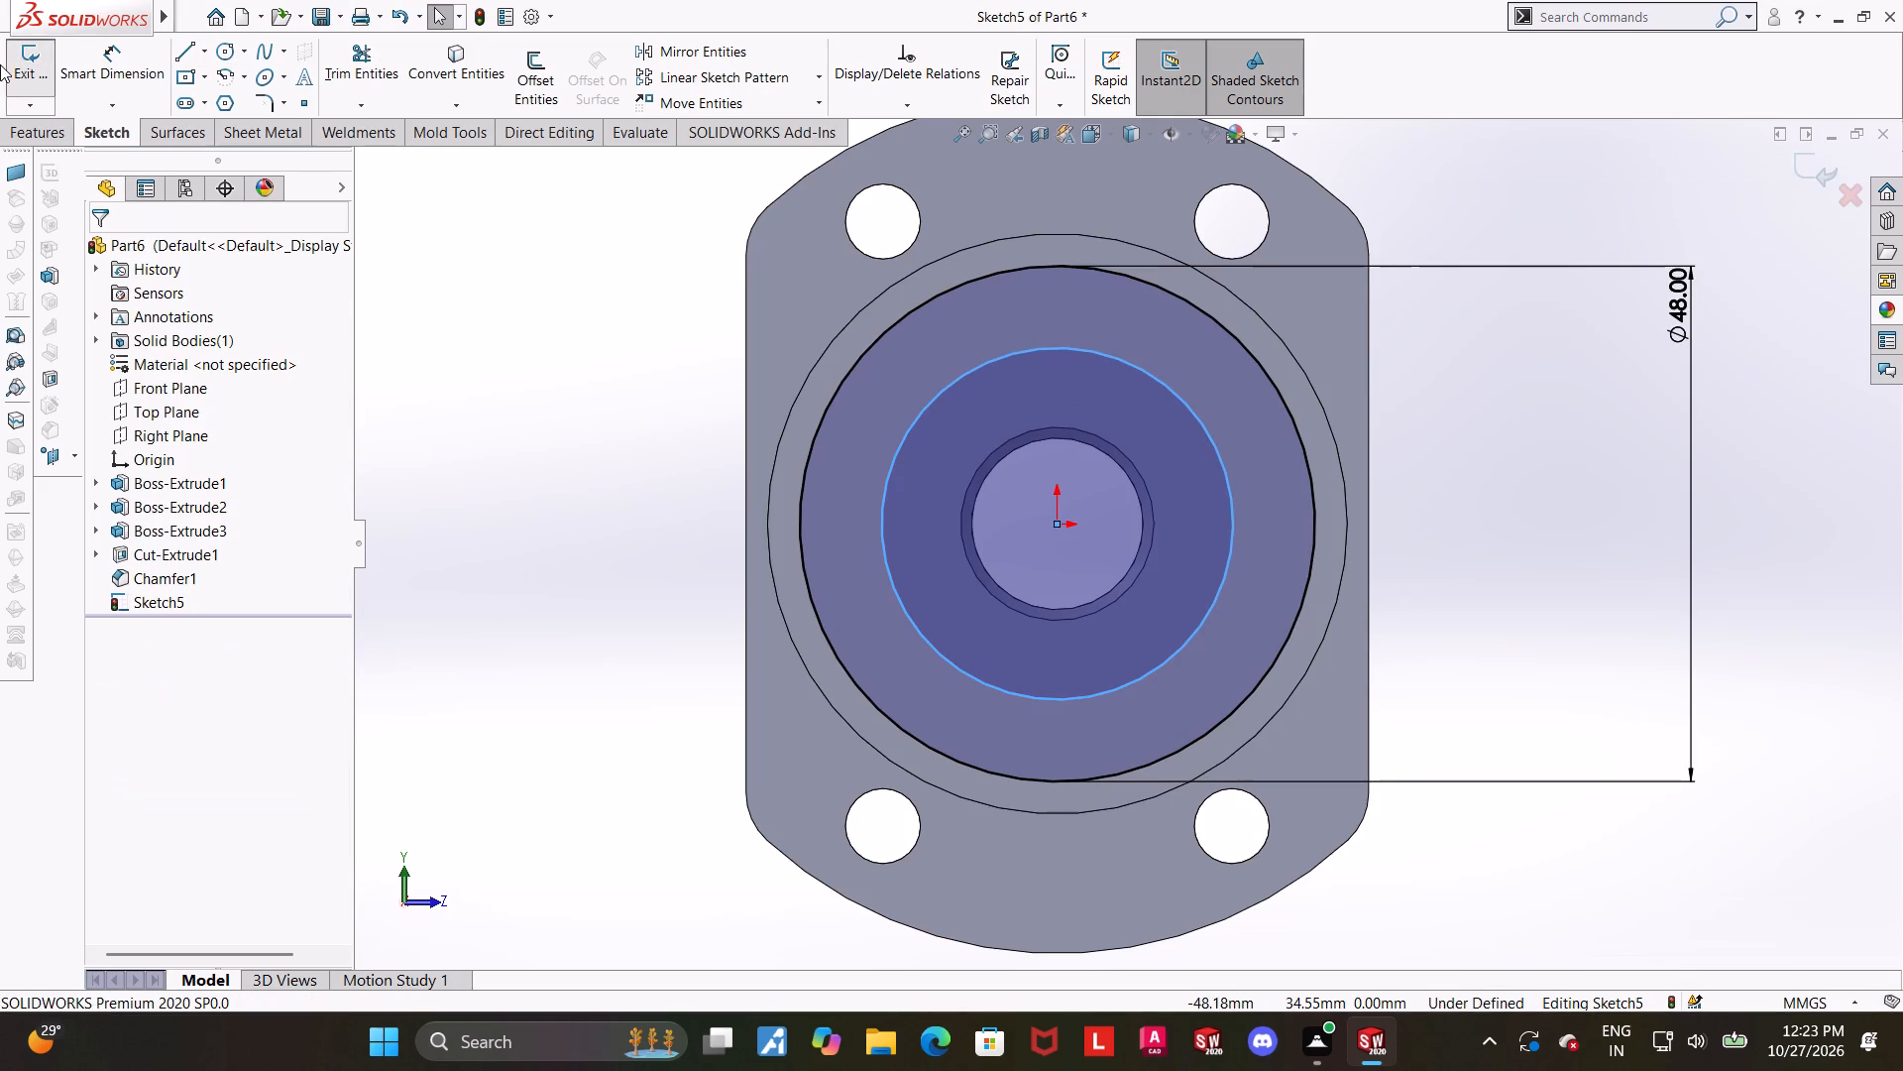
Dimension the inner circle's diameter as 24 mm and exit the sketch.
left_click(106, 61)
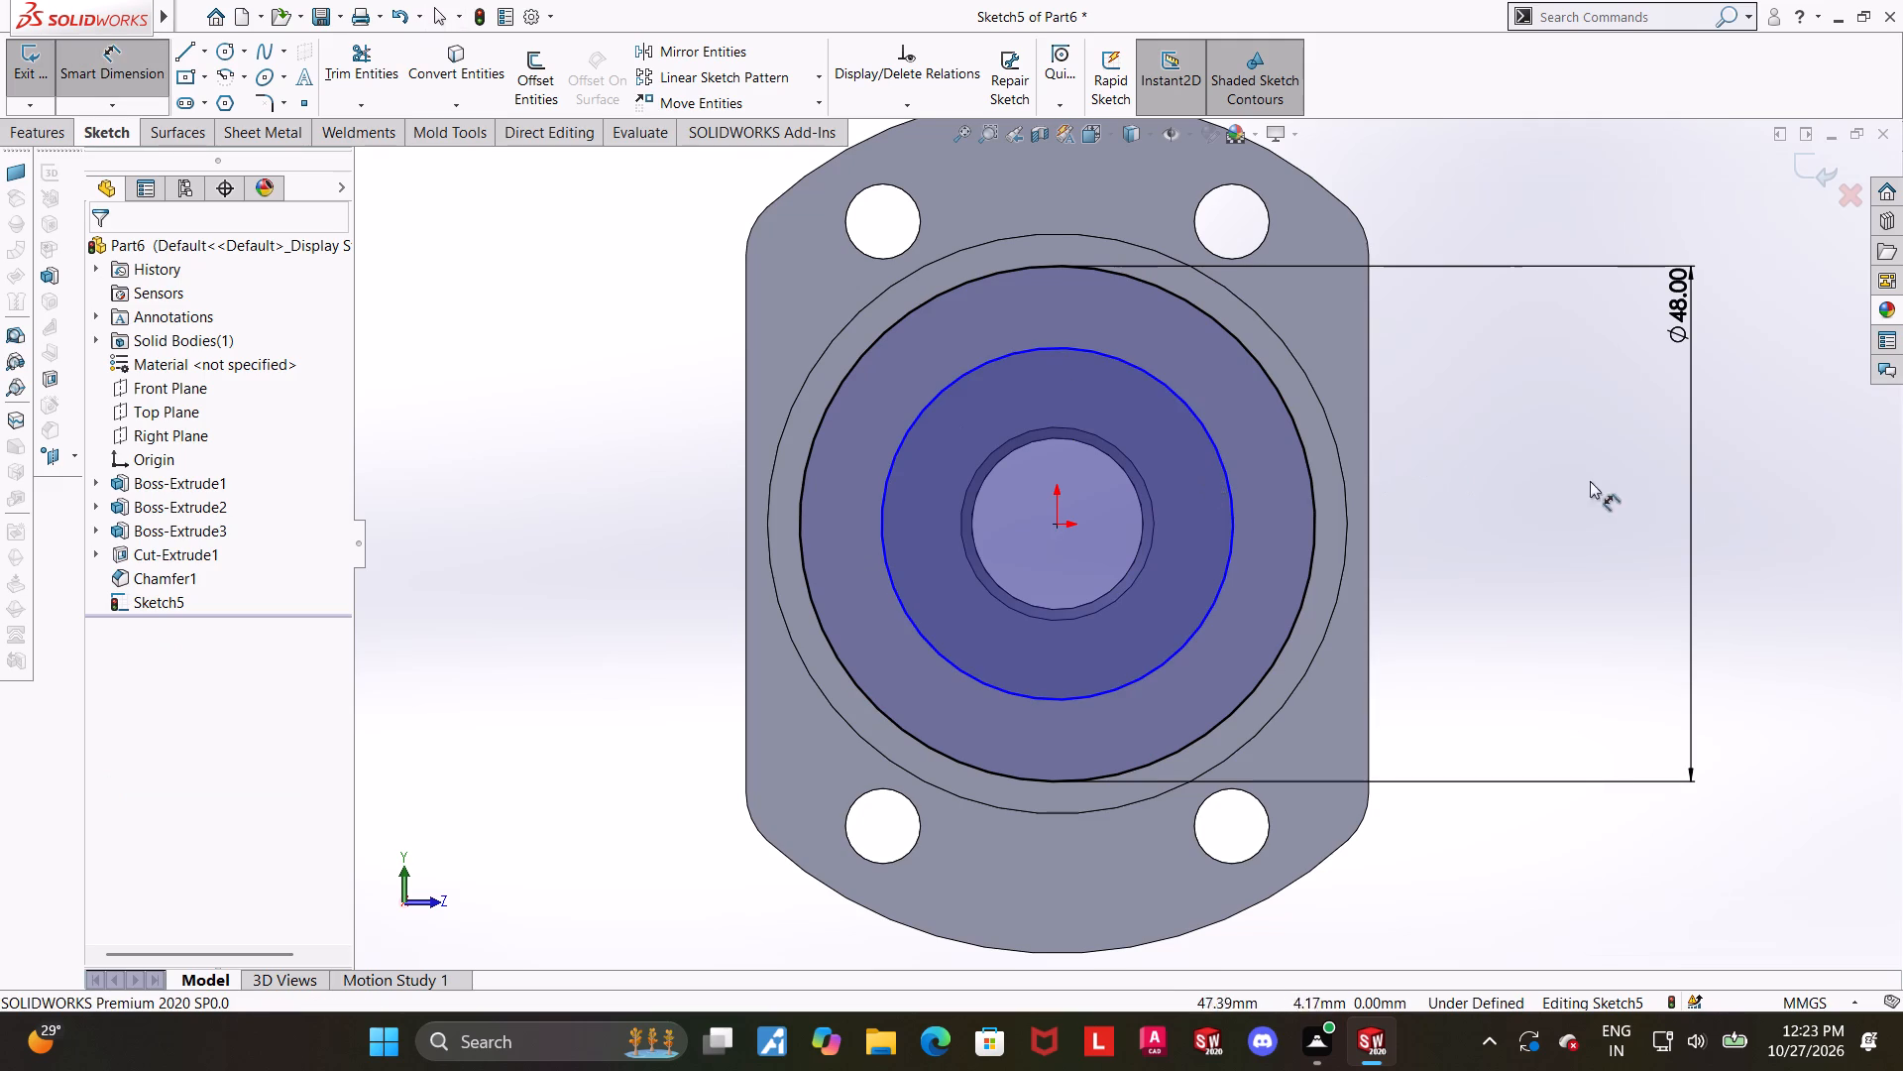
left_click(1232, 498)
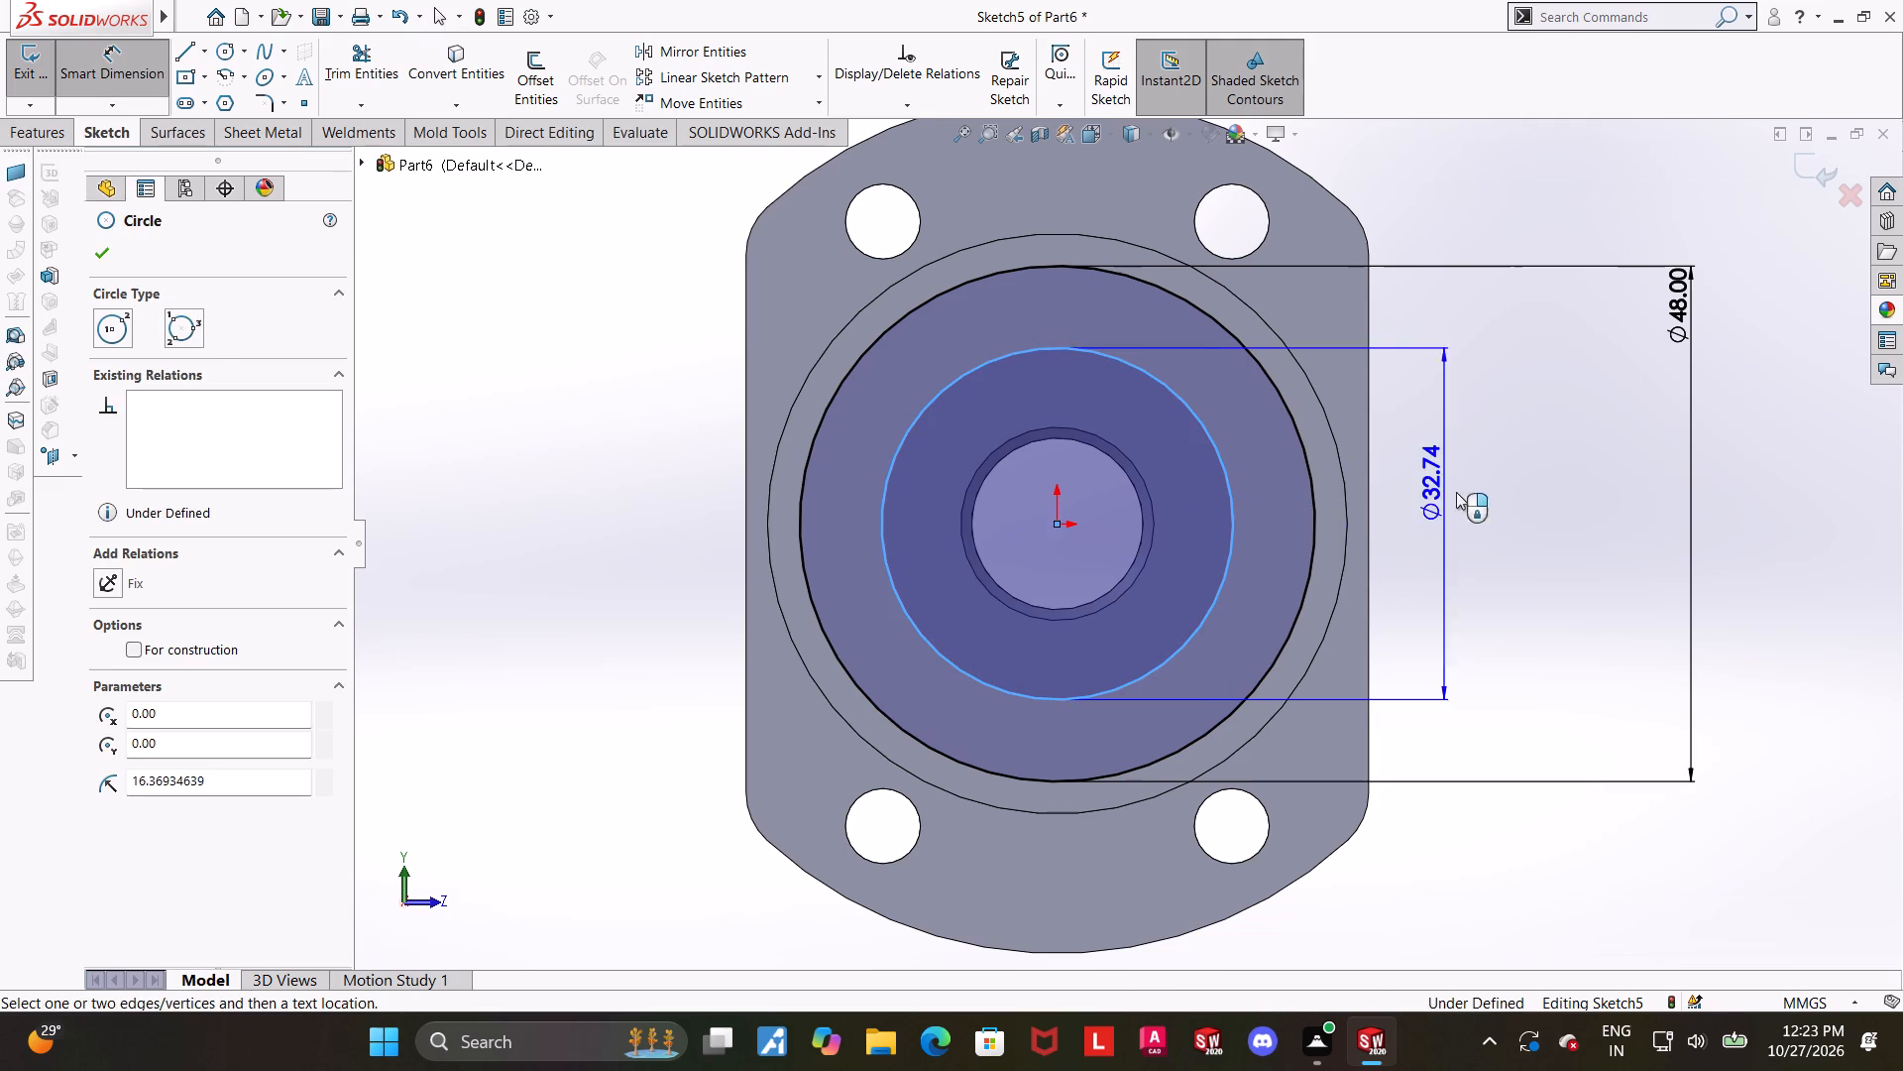
left_click(1464, 496)
type("24")
key("Return")
key("Escape")
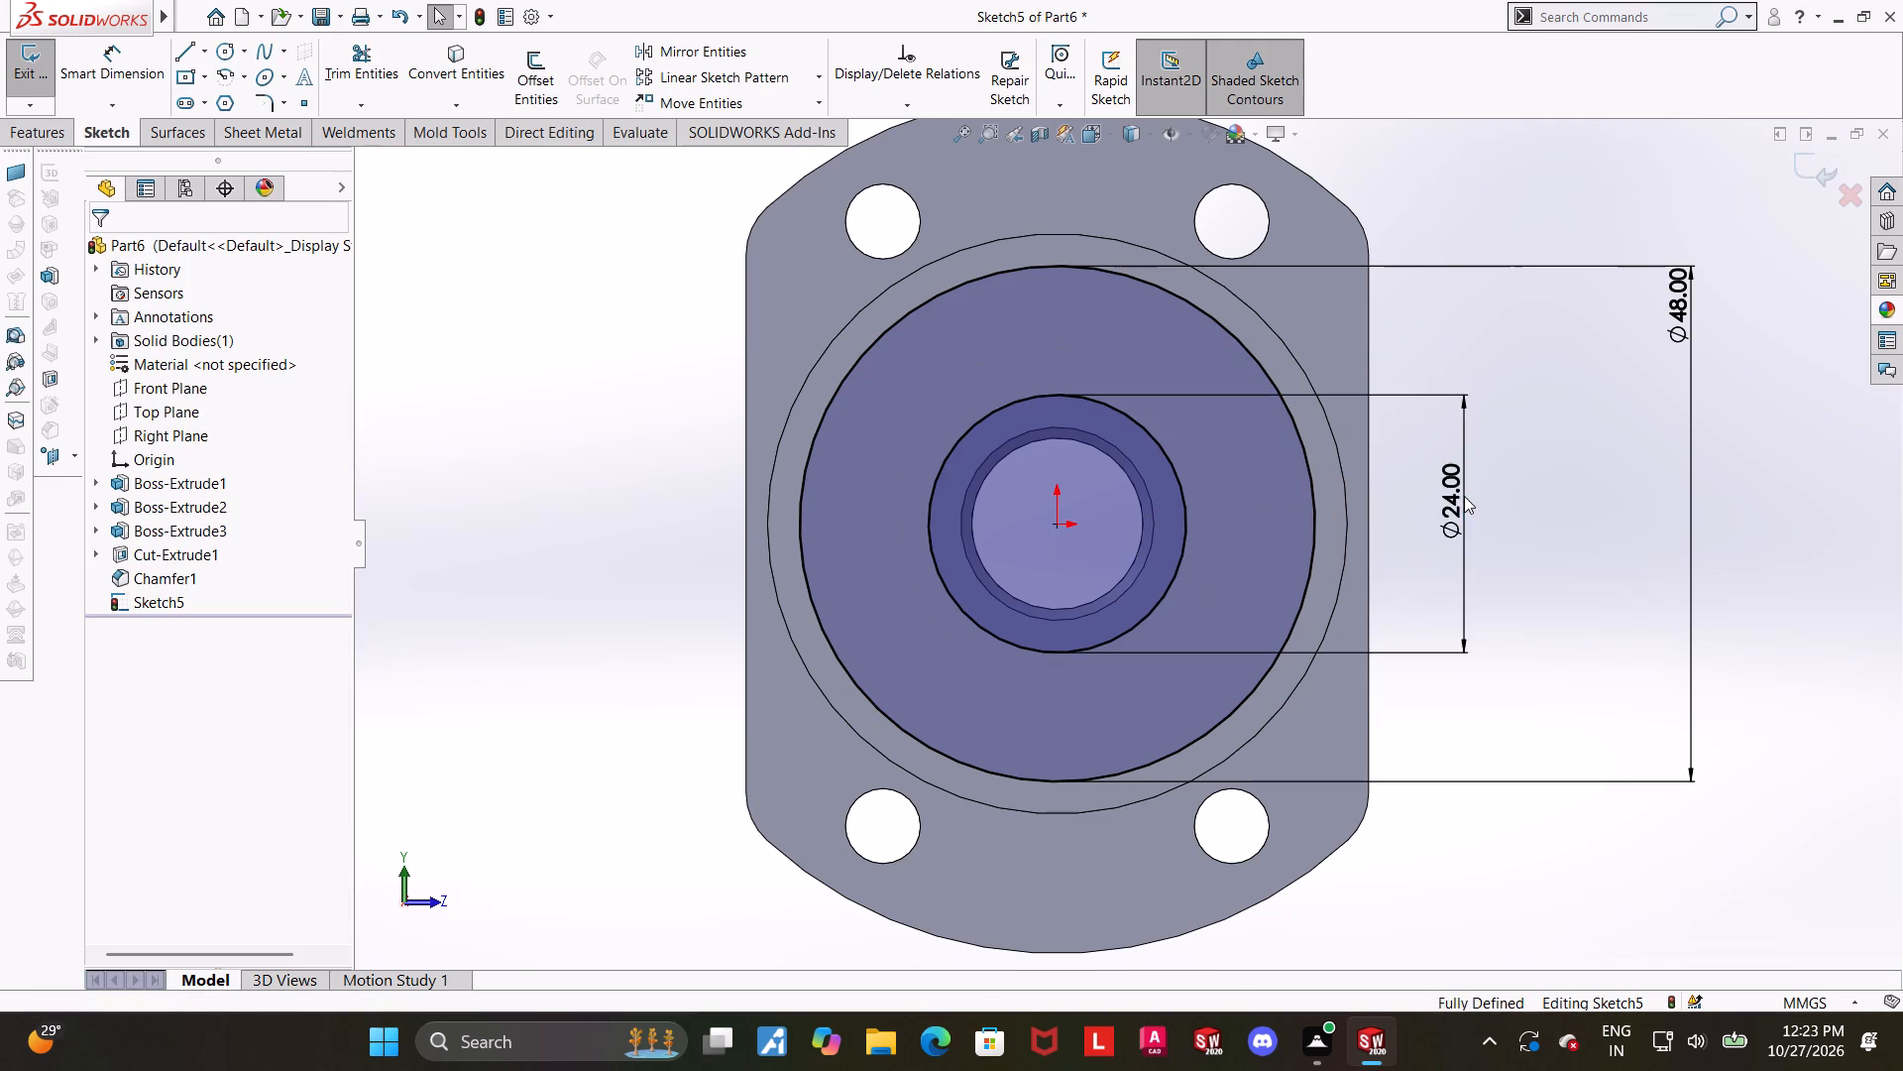
scroll(1506, 514, "up", 1)
scroll(1442, 563, "down", 1)
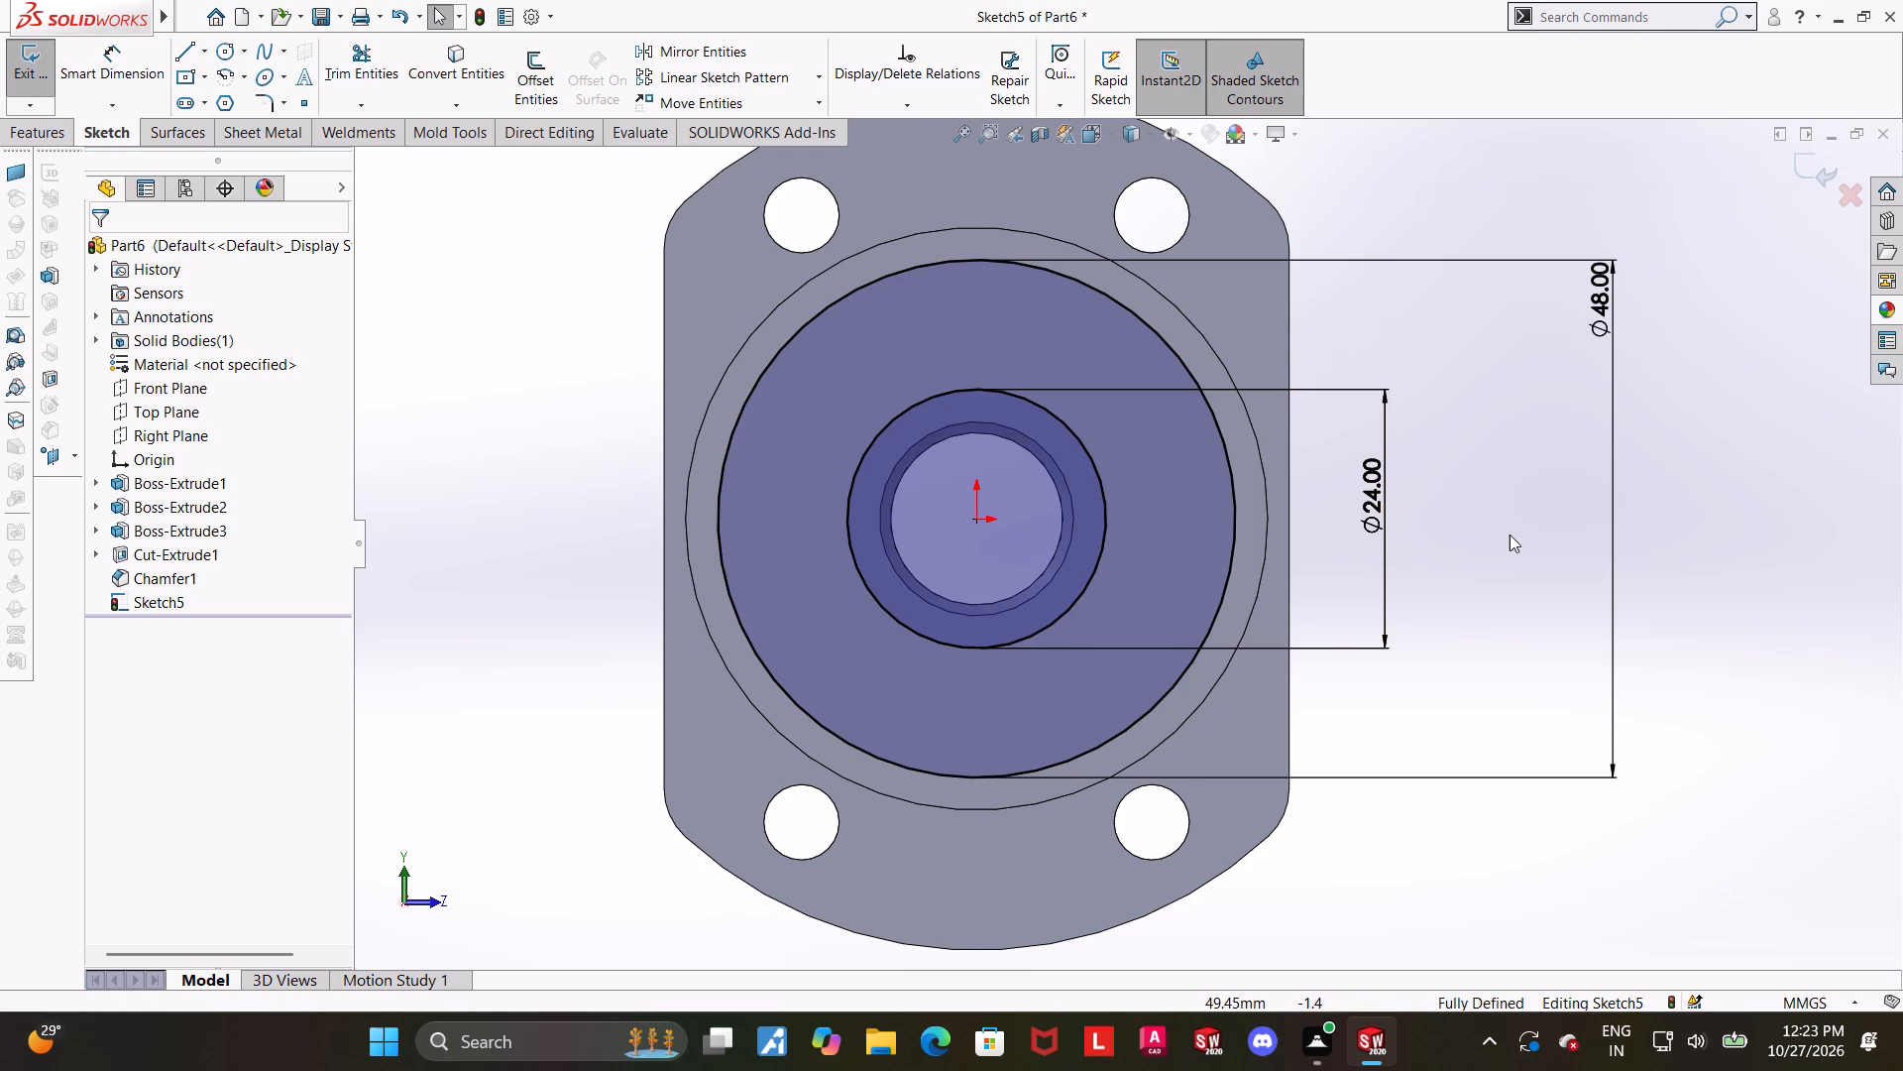
scroll(1510, 535, "up", 1)
middle_click_drag(1559, 533, 1473, 539)
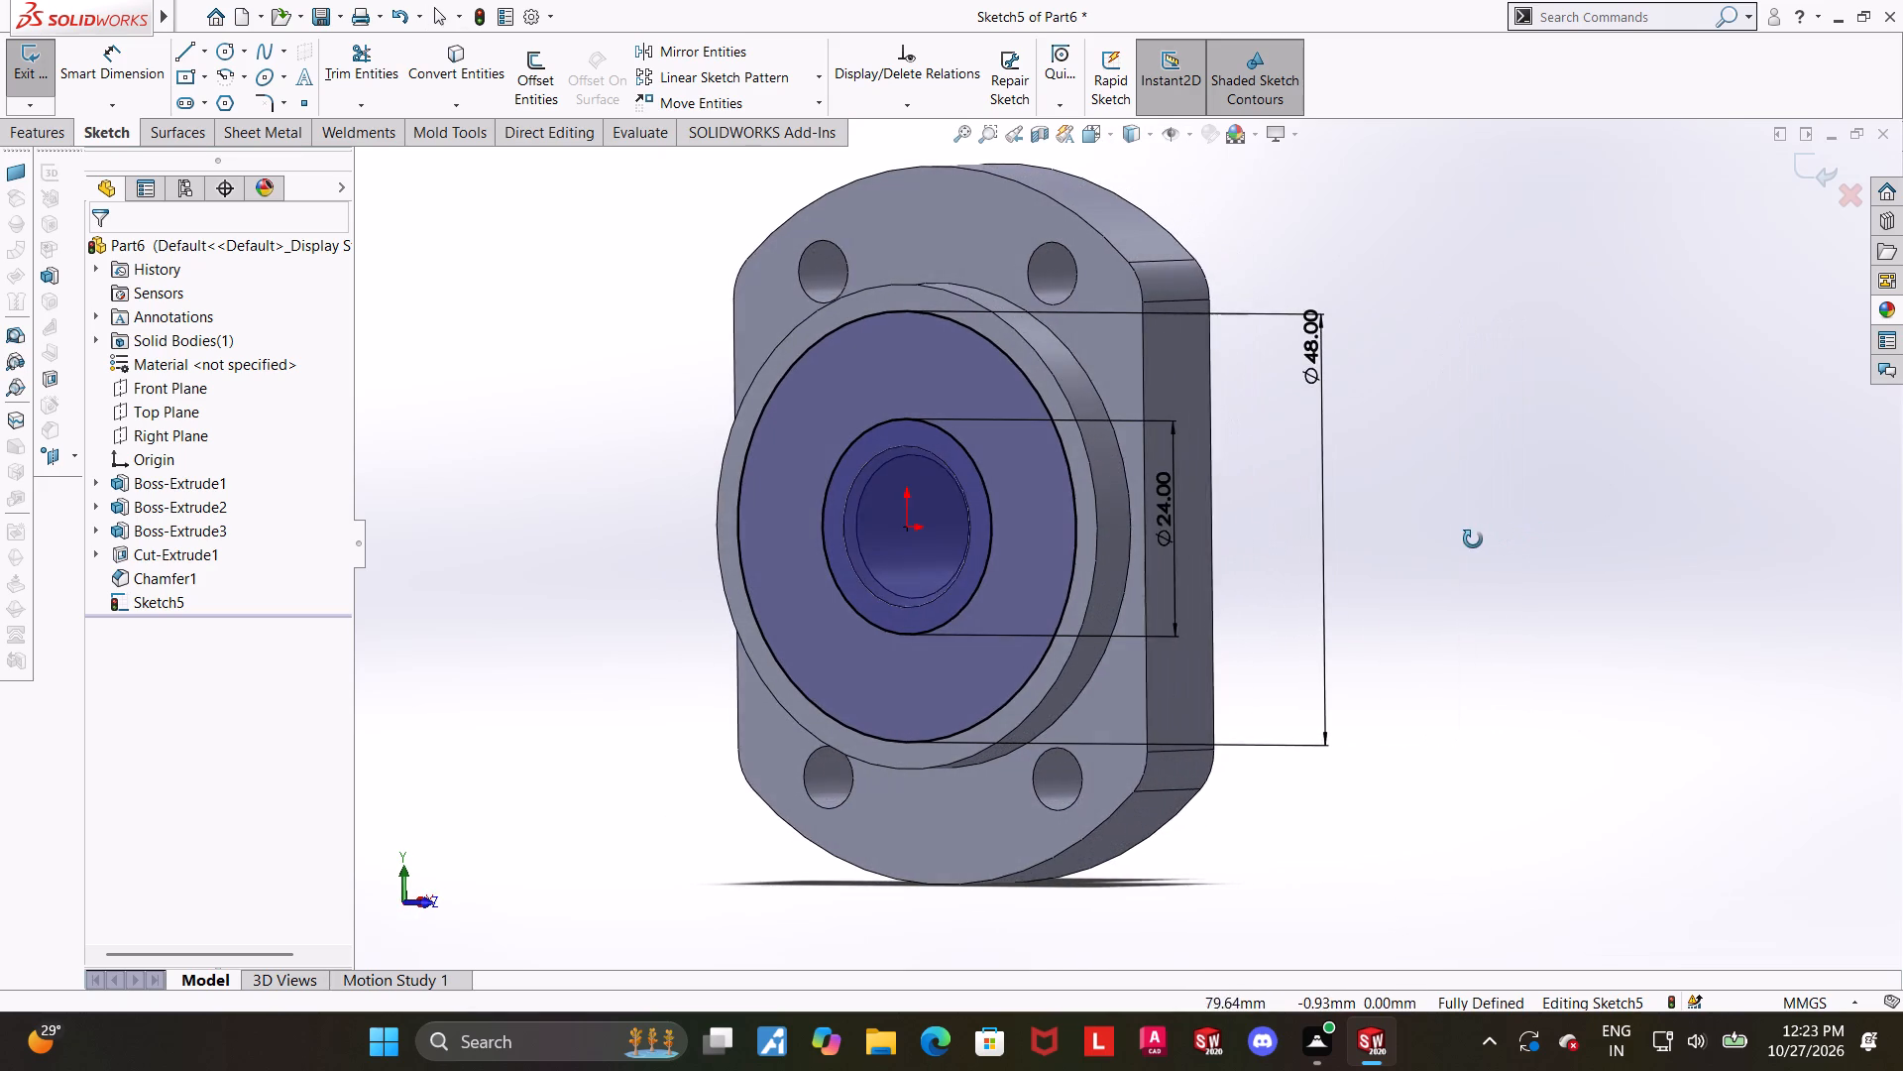
middle_click_drag(1473, 539, 1465, 540)
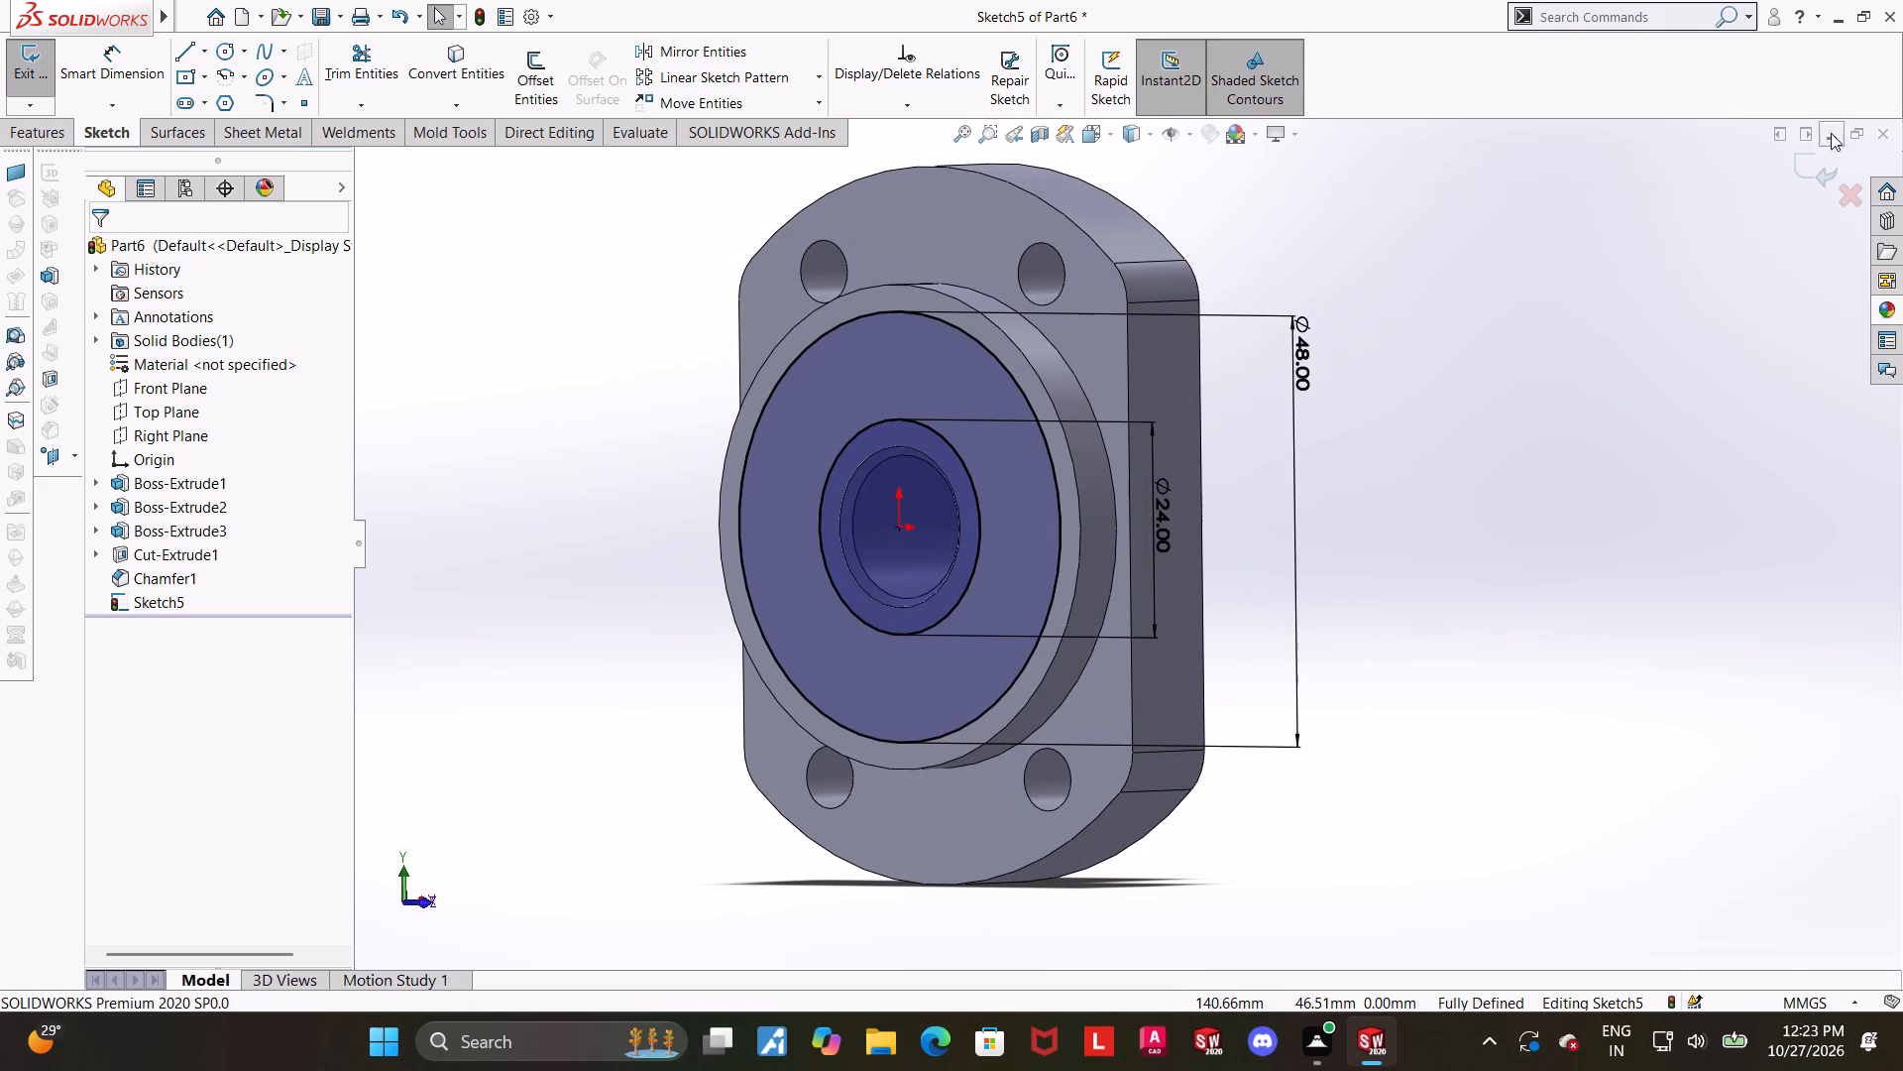
left_click(1807, 171)
Extrude-cut the ring between the 48 mm and 24 mm circles as a blind recess 9 mm deep.
left_click(353, 67)
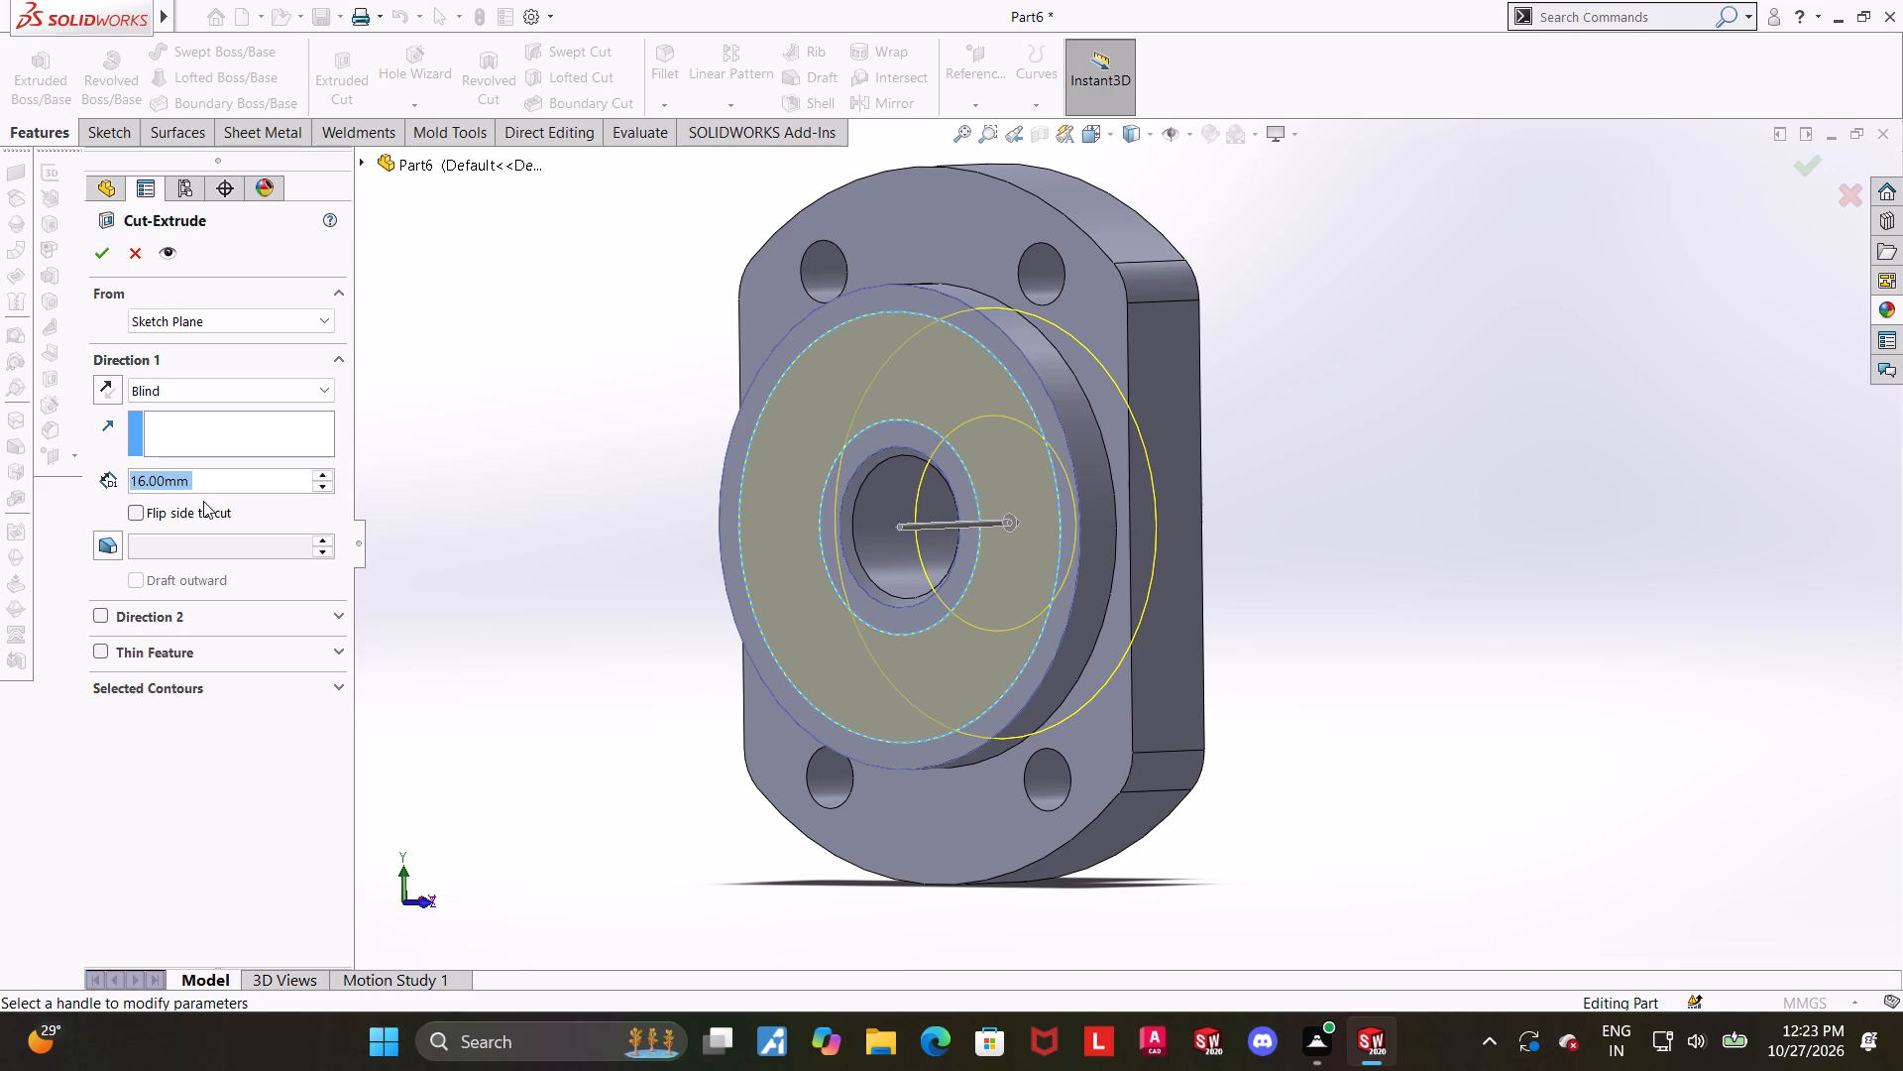
key("9")
key("Return")
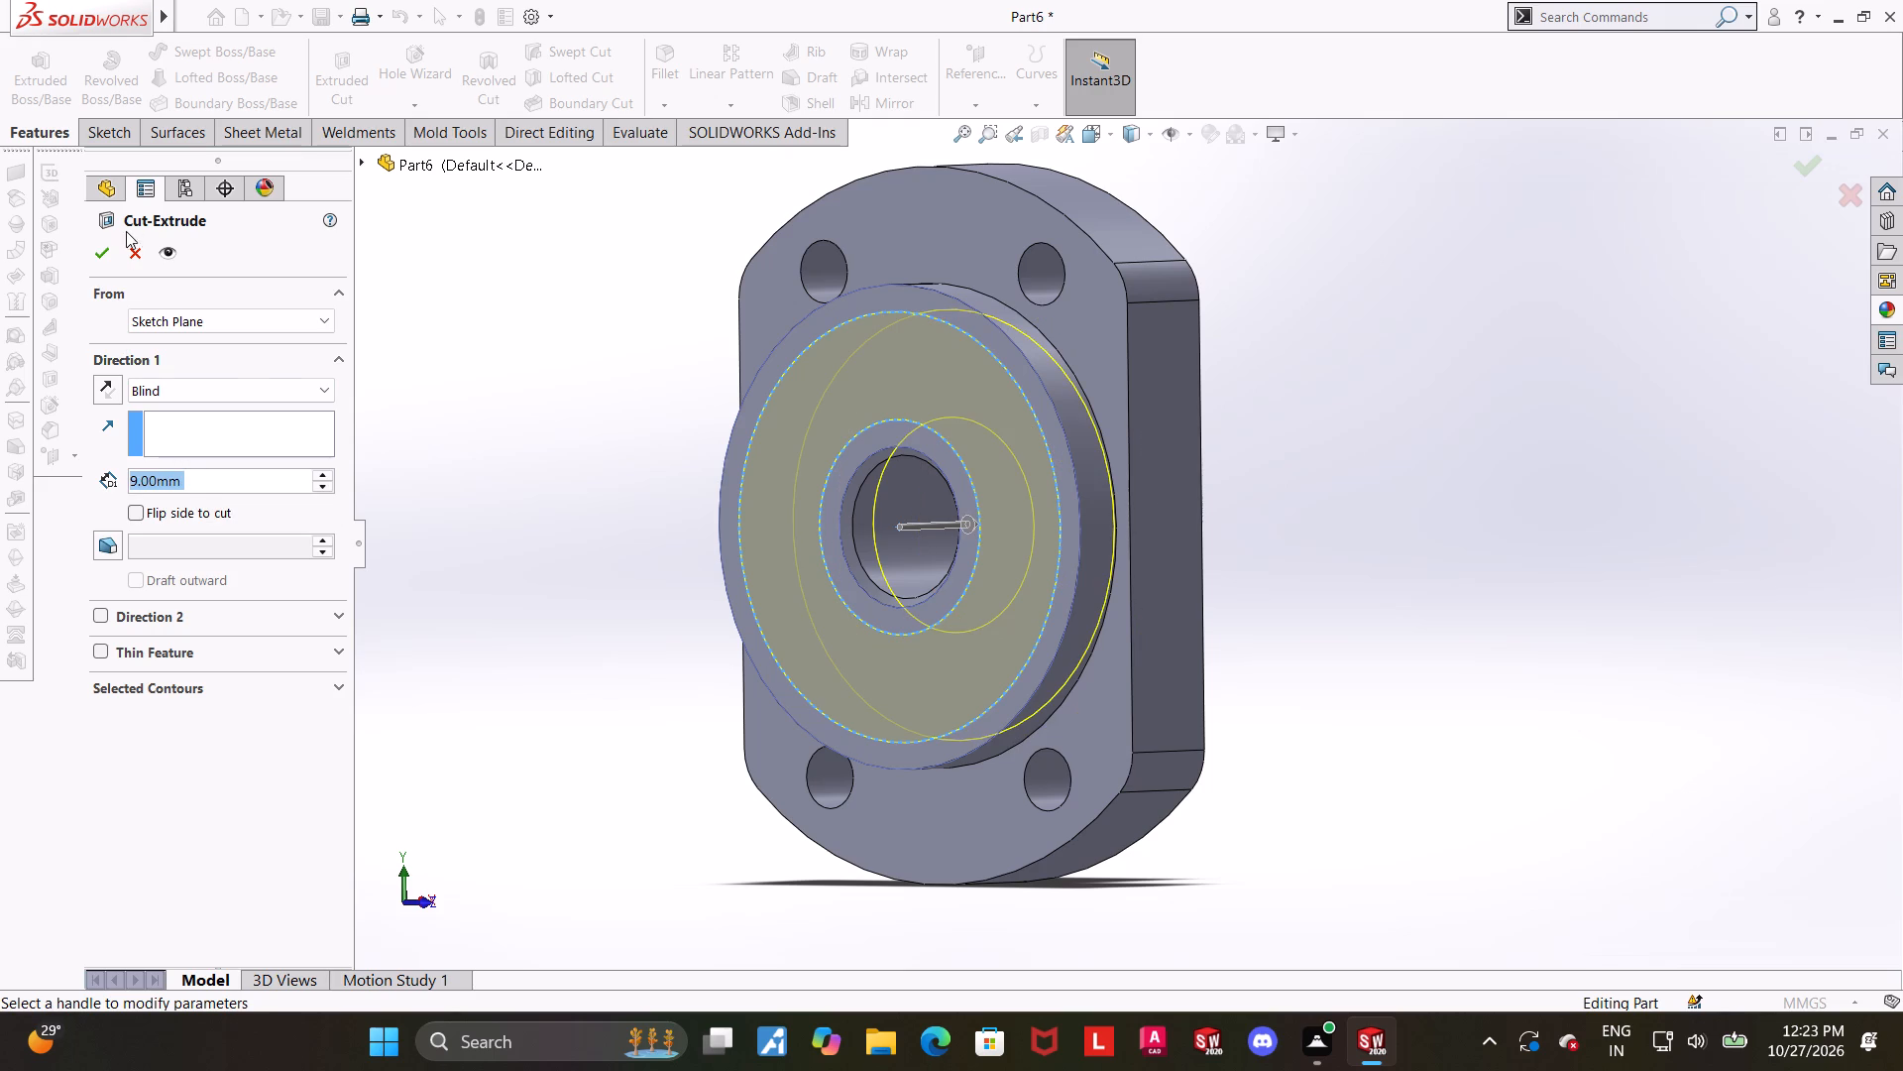
left_click(116, 240)
left_click(1724, 529)
middle_click_drag(1562, 485, 1520, 466)
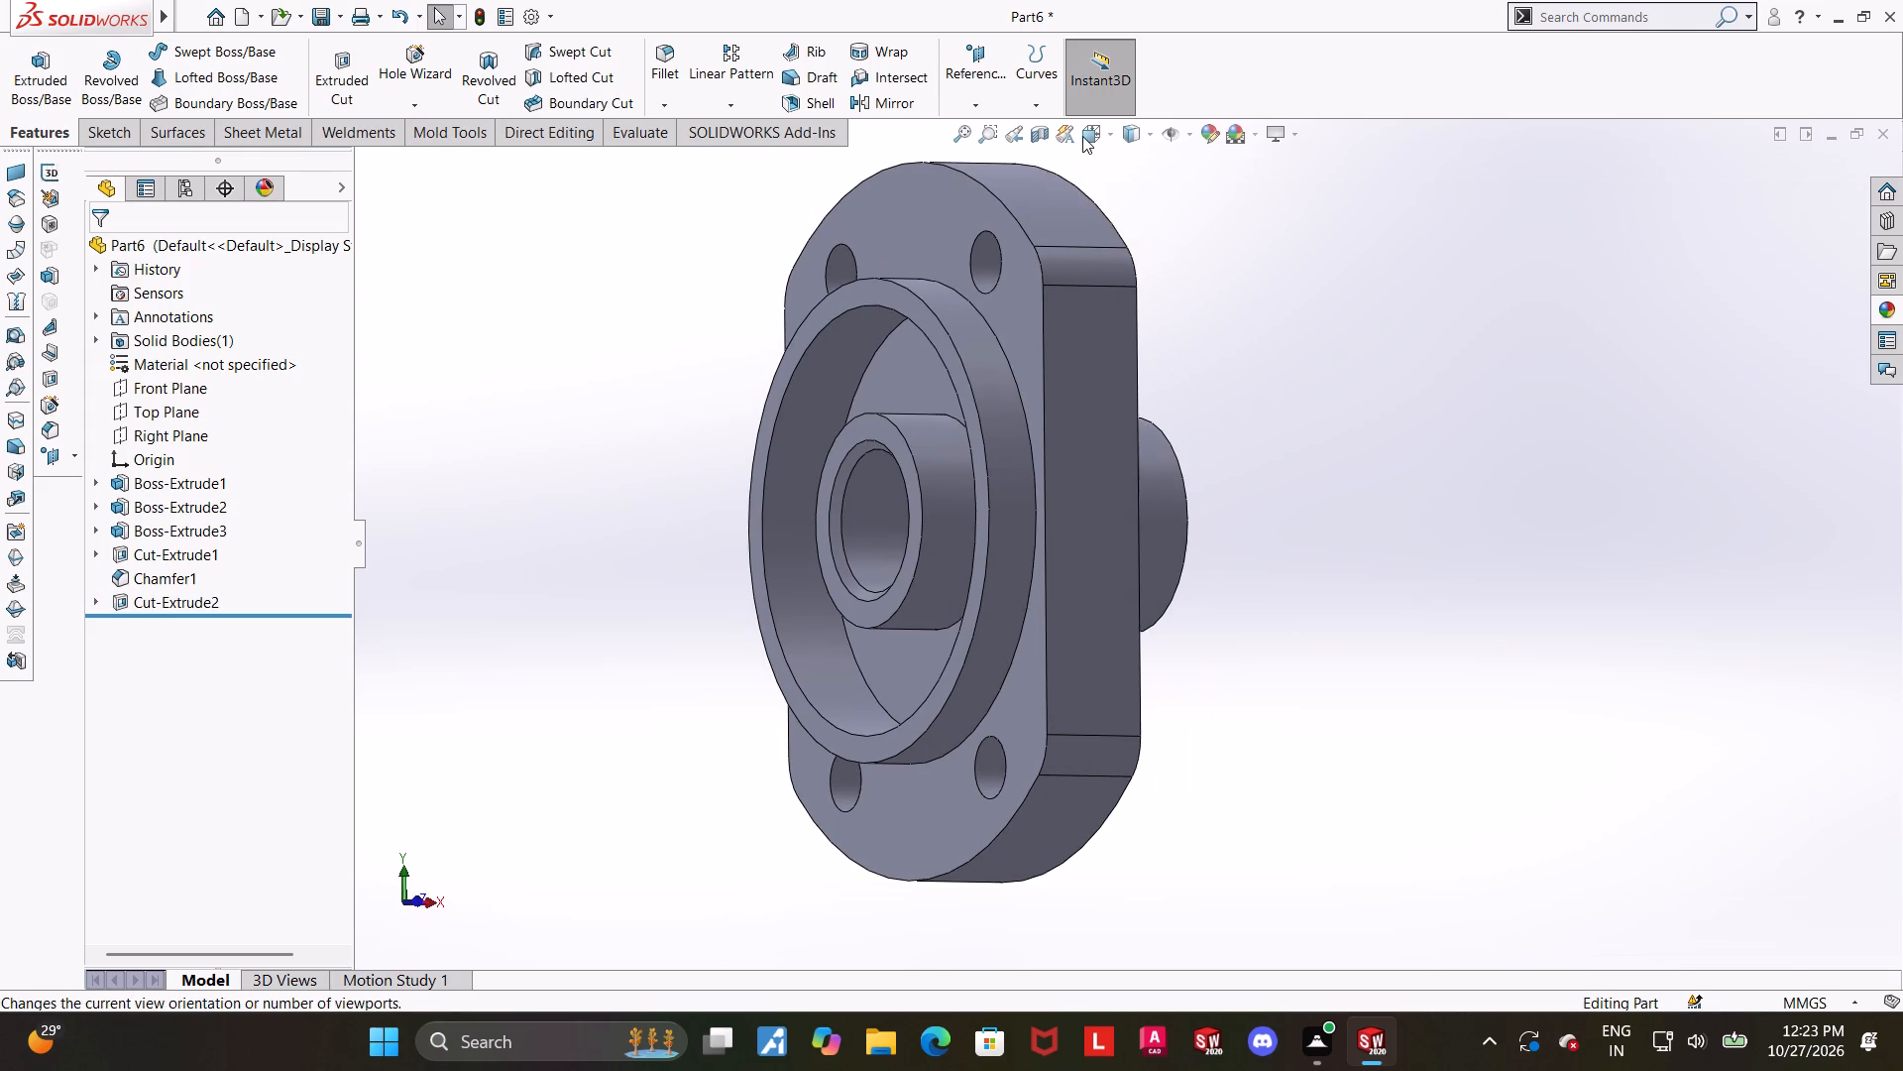
Examine the bore and annular recess profile from the front in a section view cut on the Front Plane.
left_click(1082, 135)
left_click(932, 721)
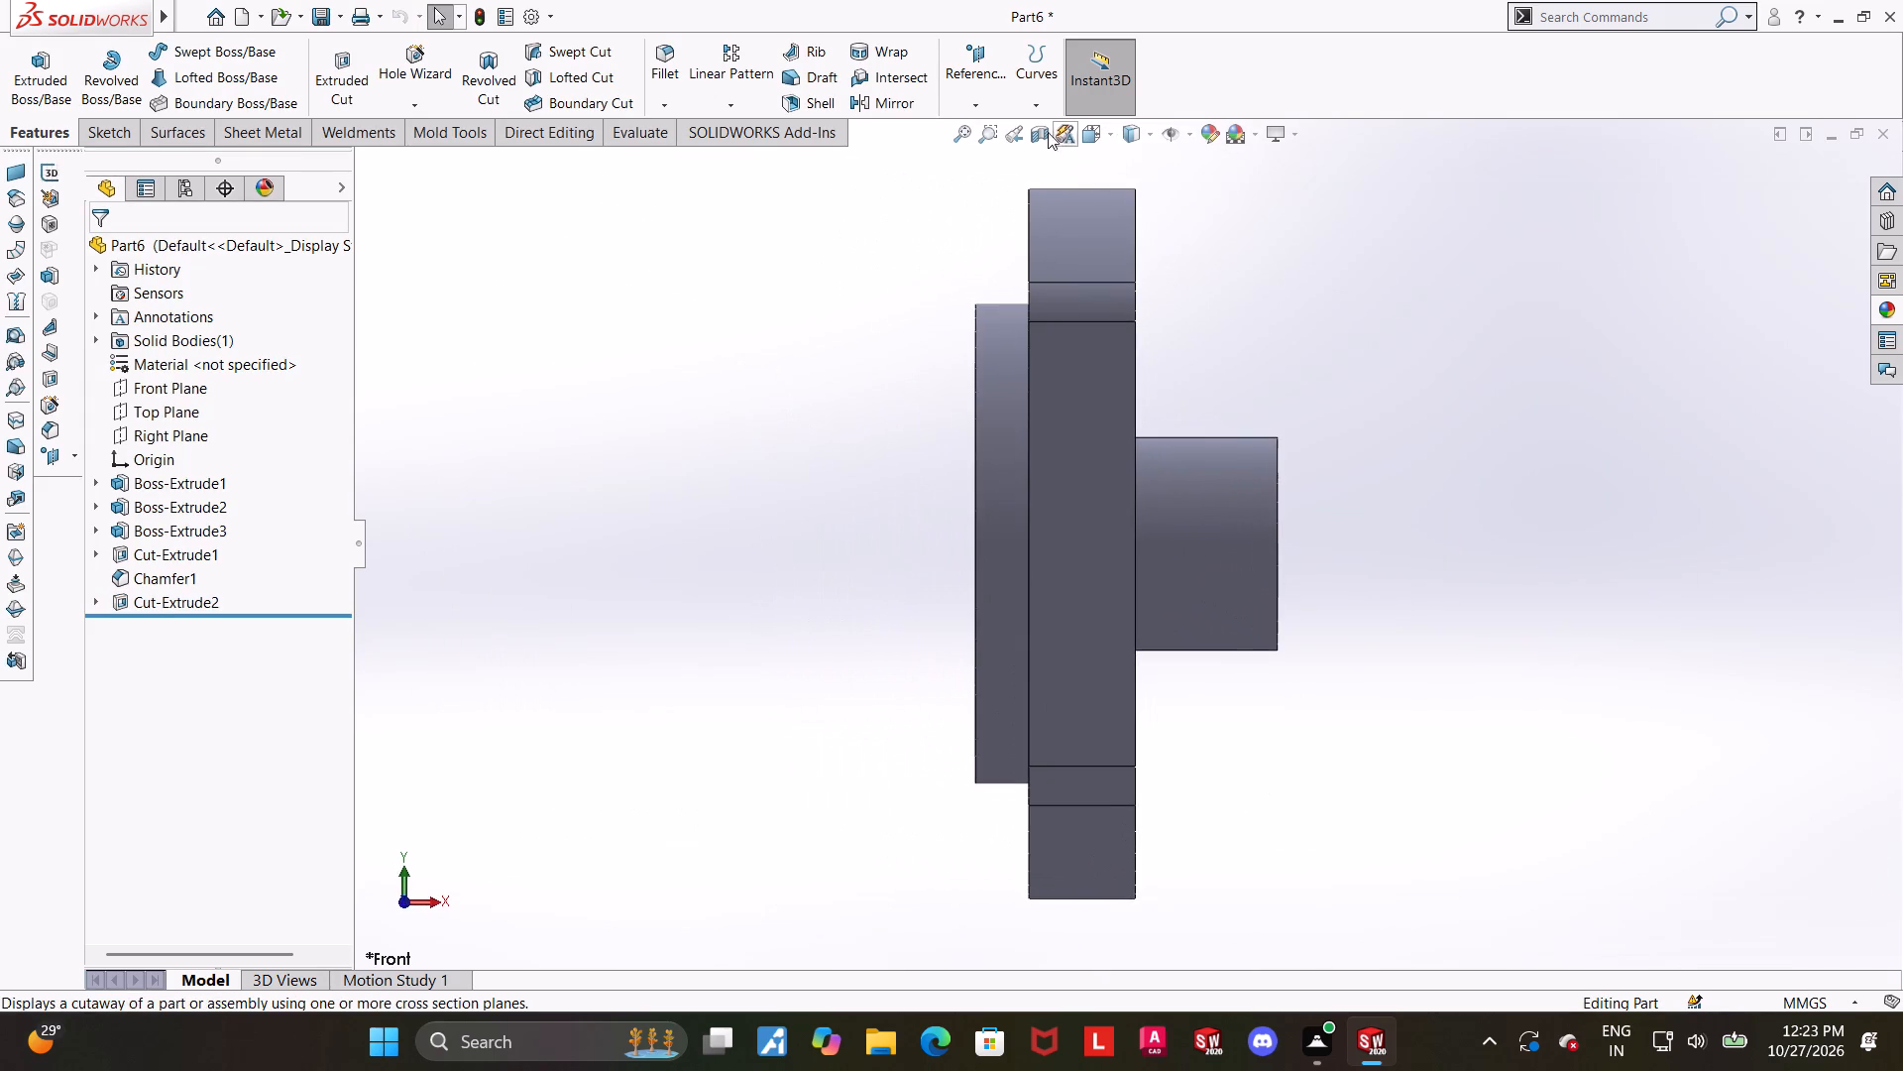
left_click(1046, 134)
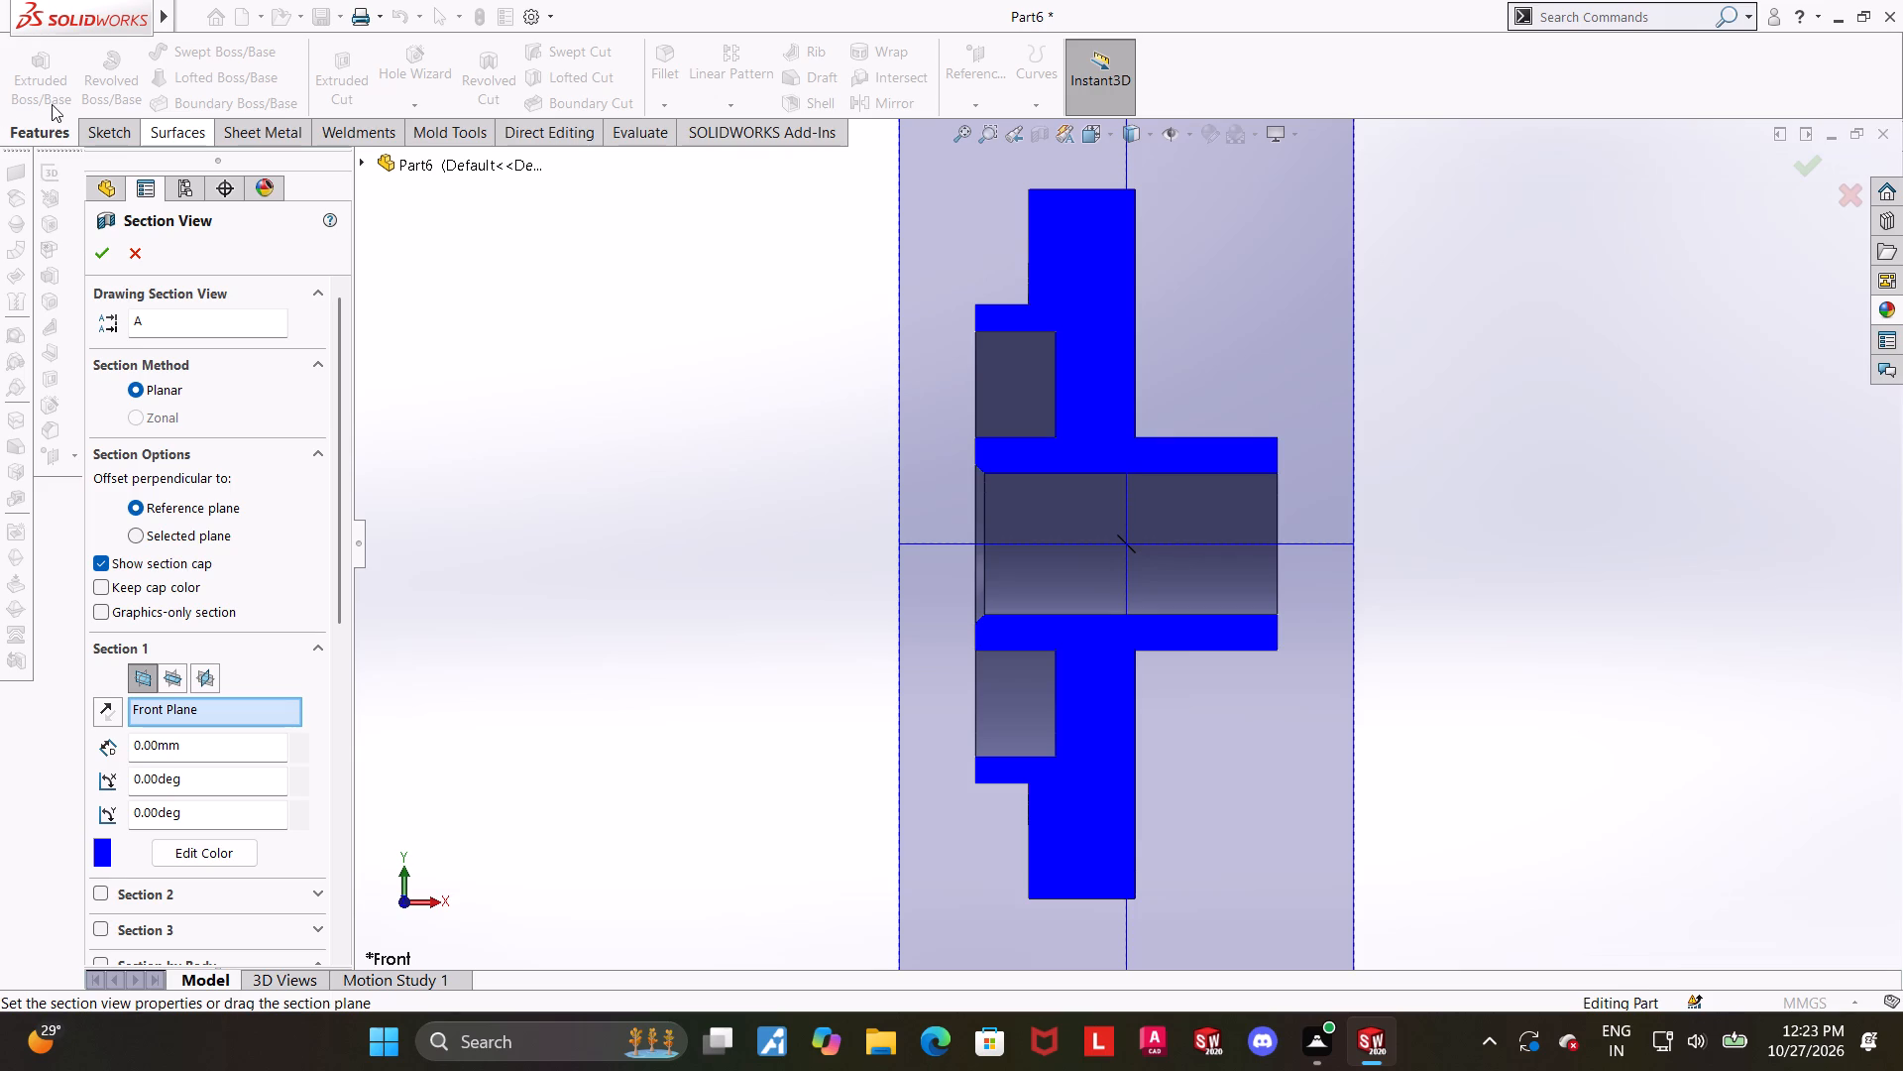
left_click(92, 255)
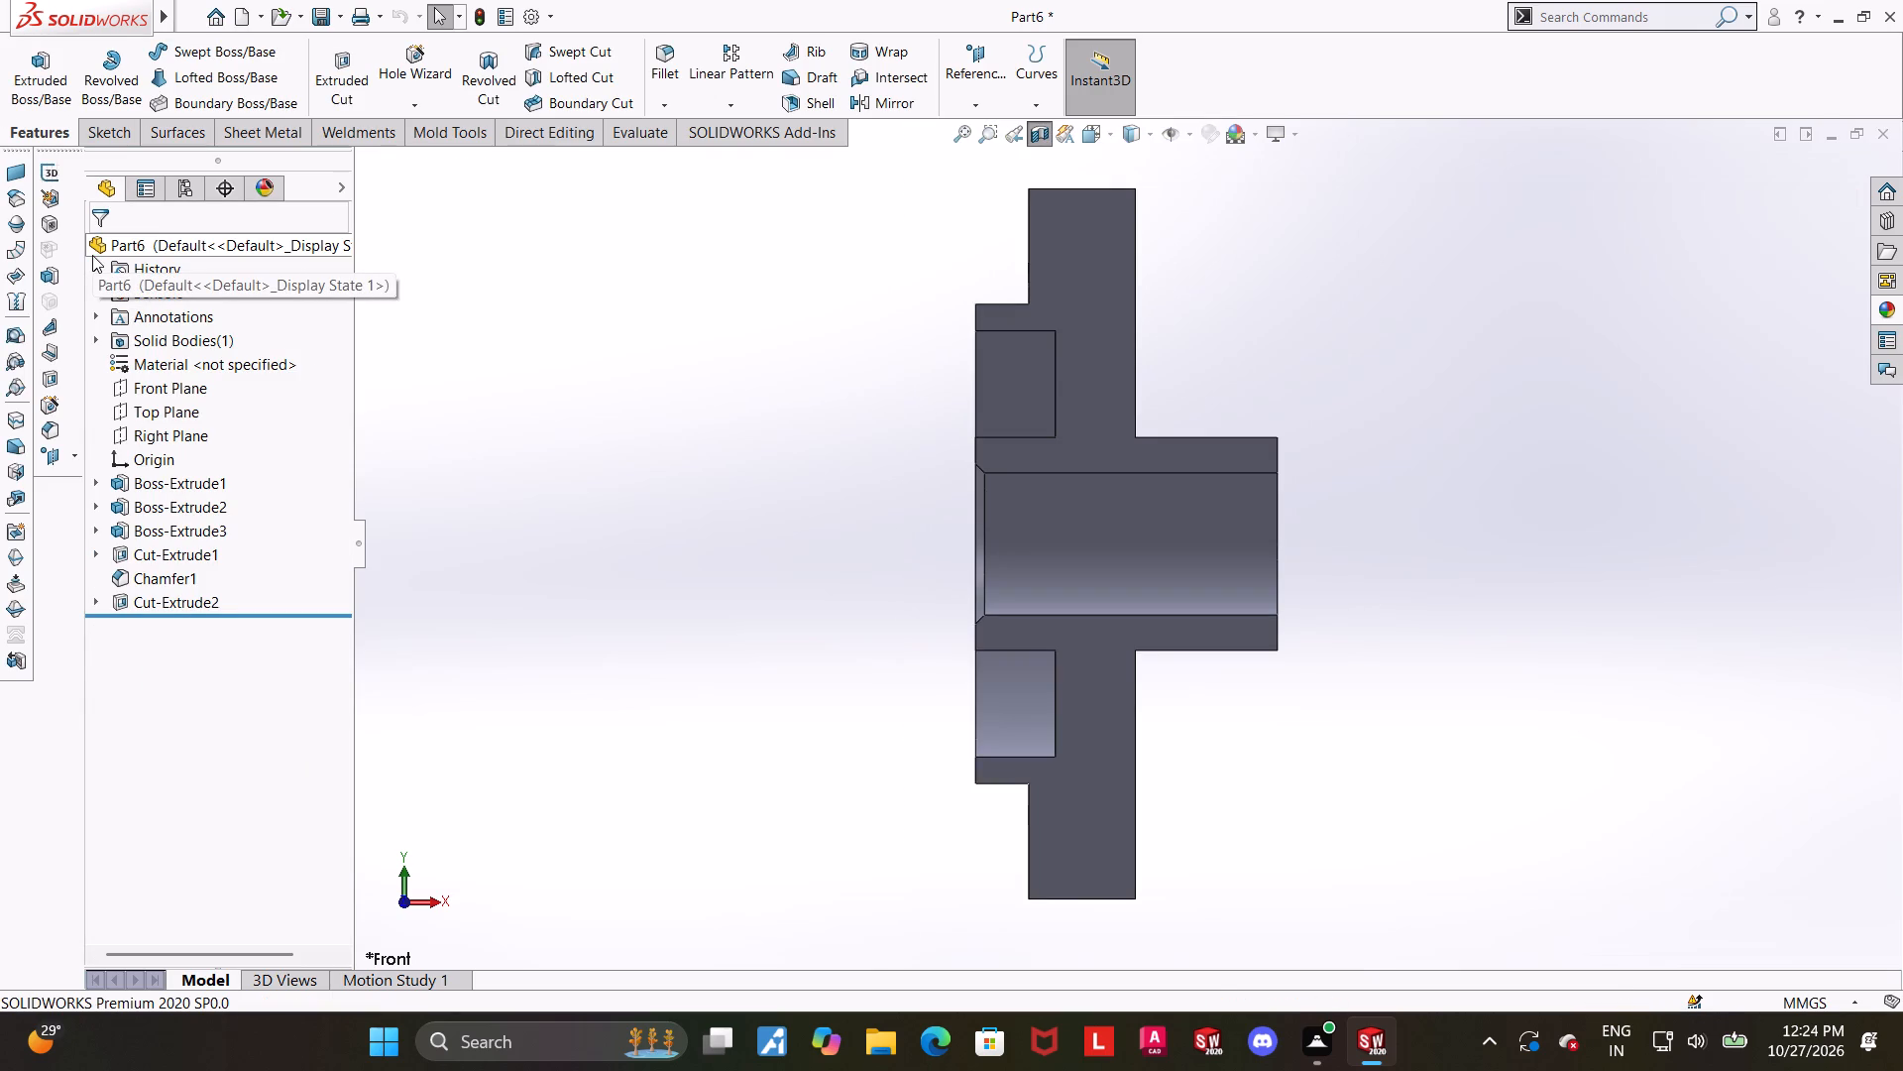
scroll(1145, 462, "up", 1)
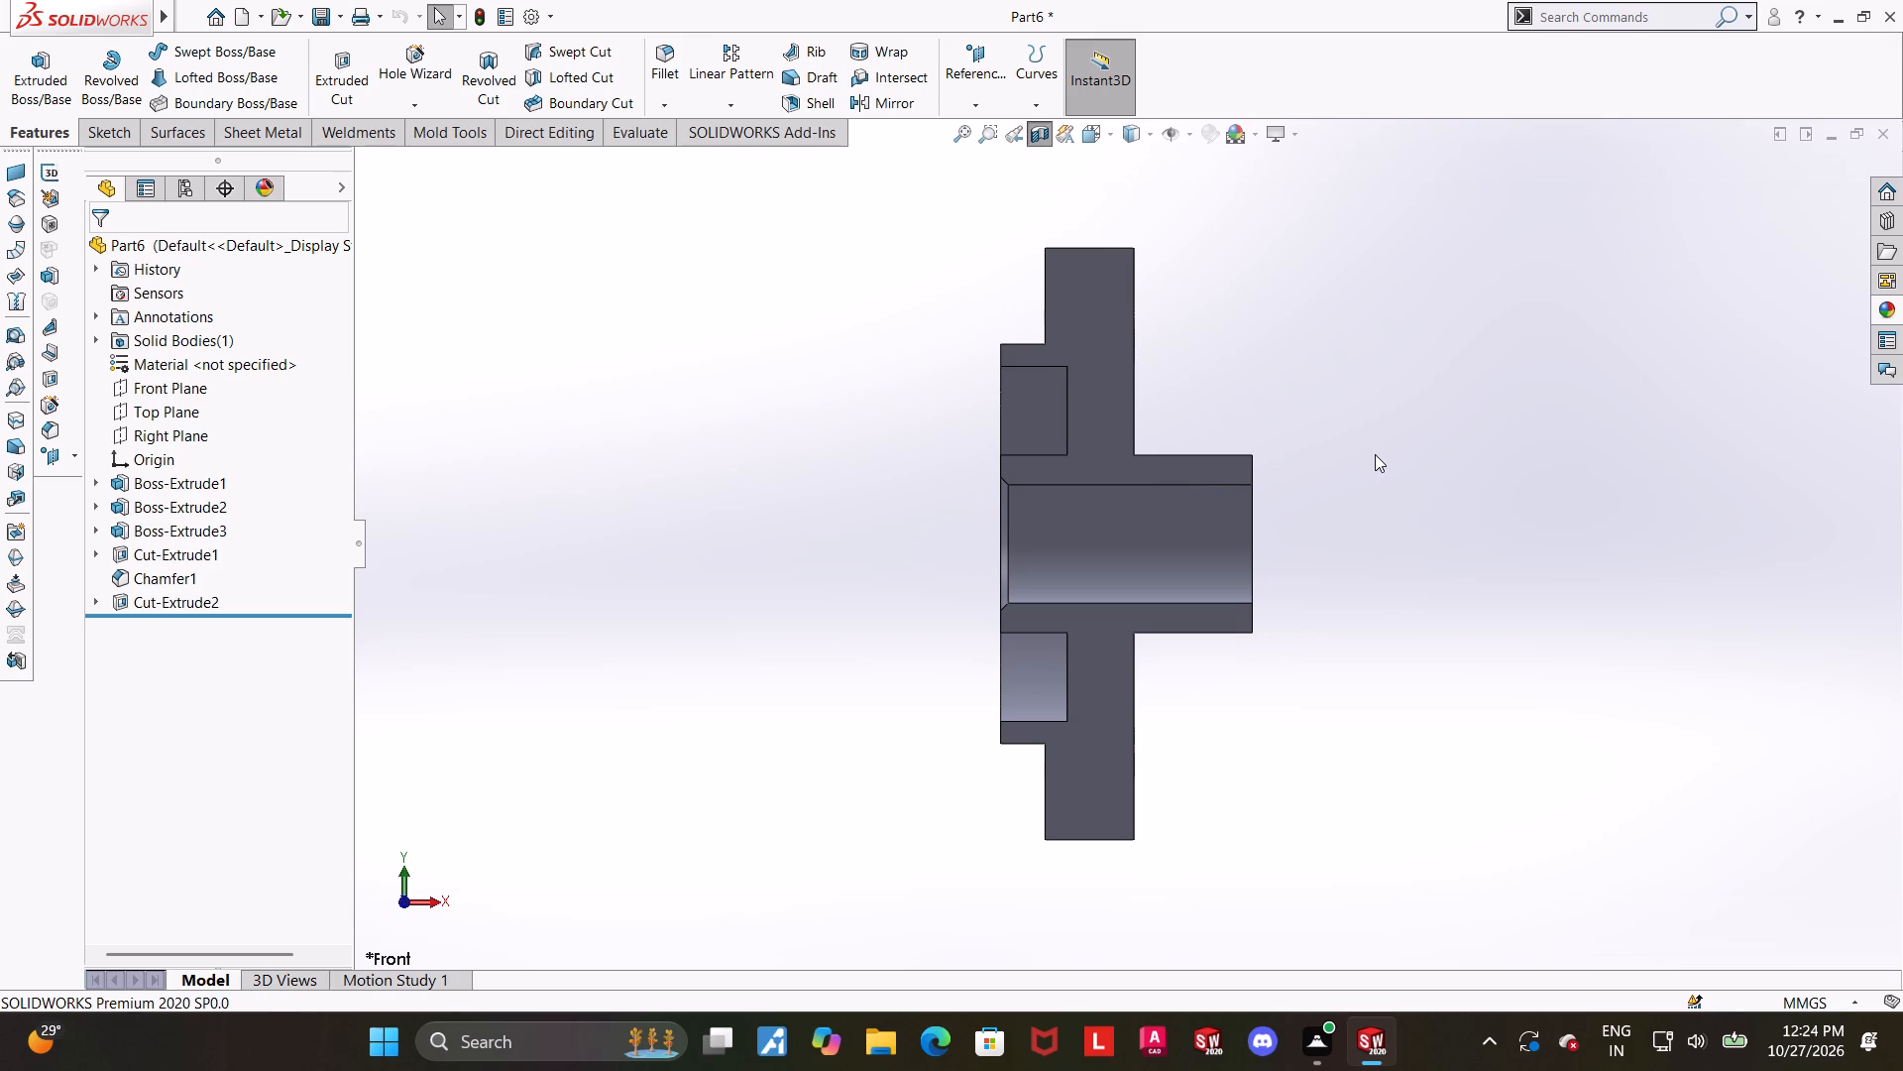
scroll(1902, 616, "up", 1)
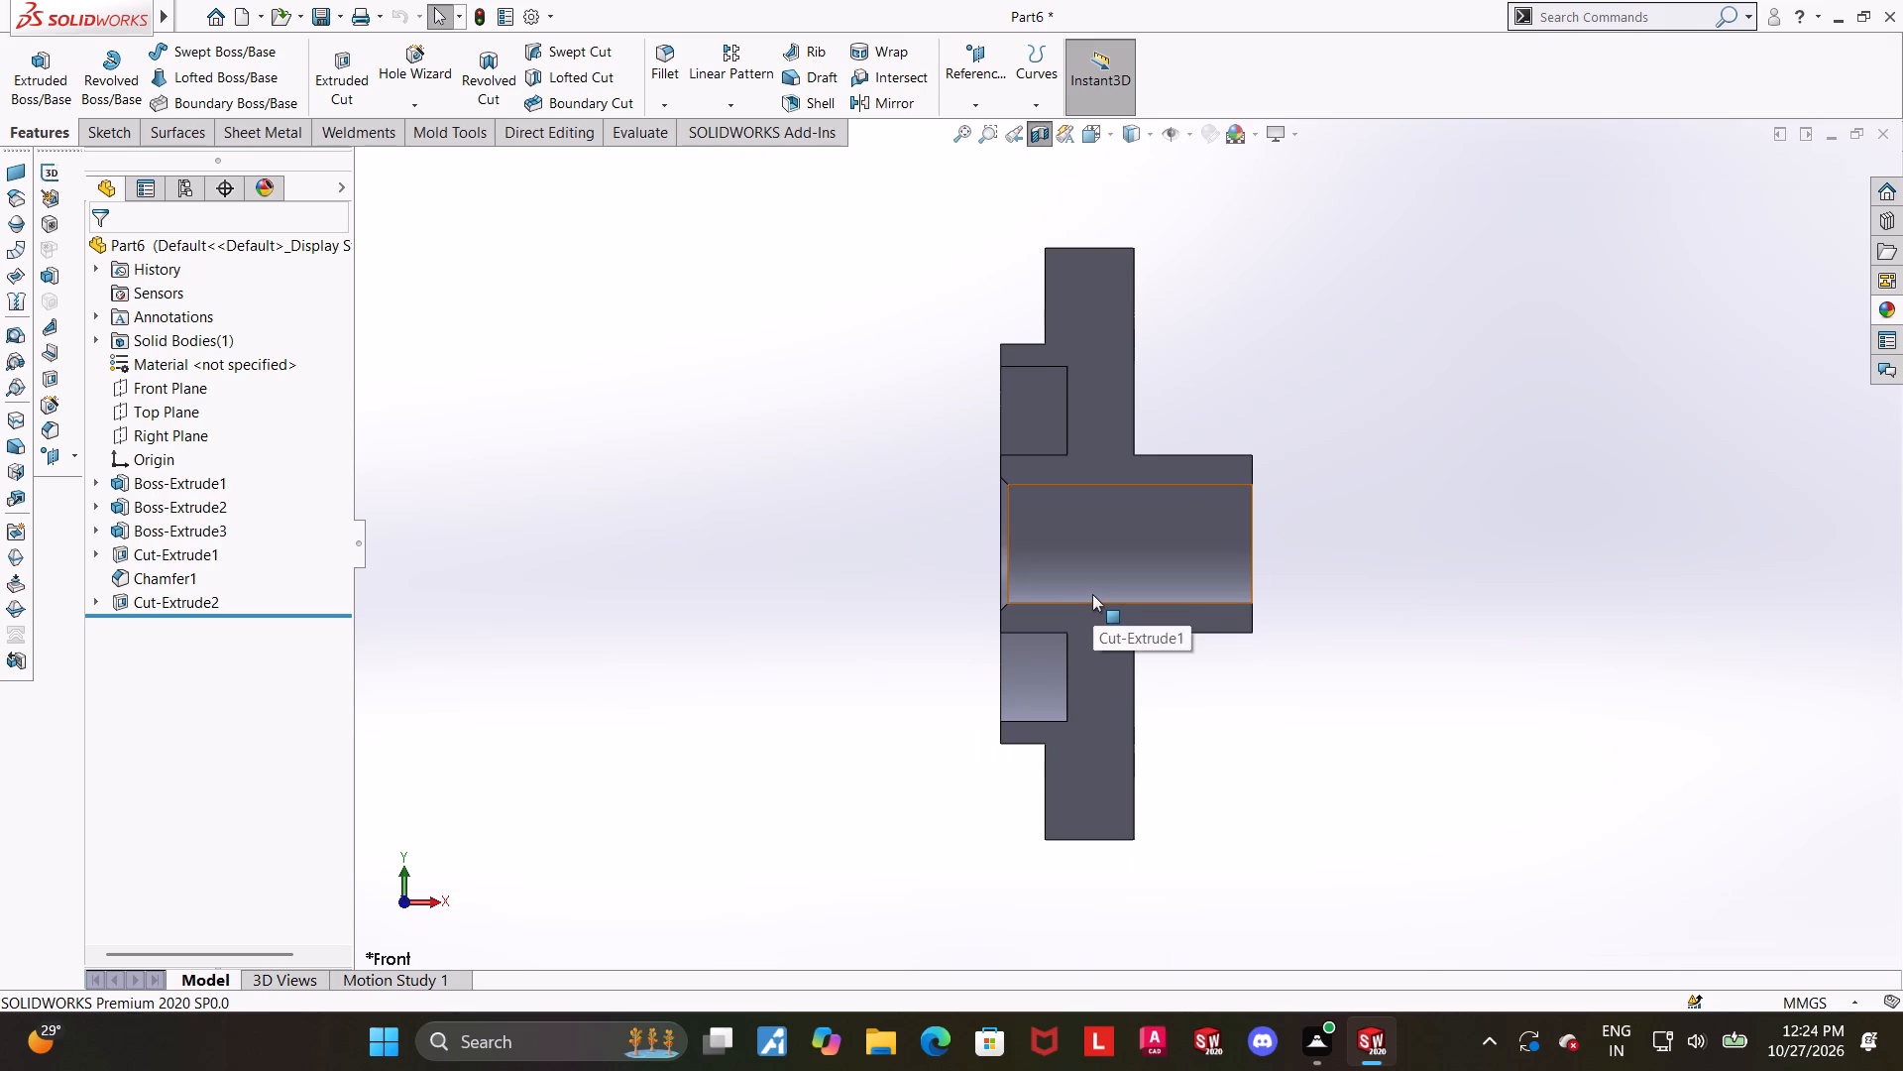
scroll(1065, 594, "up", 1)
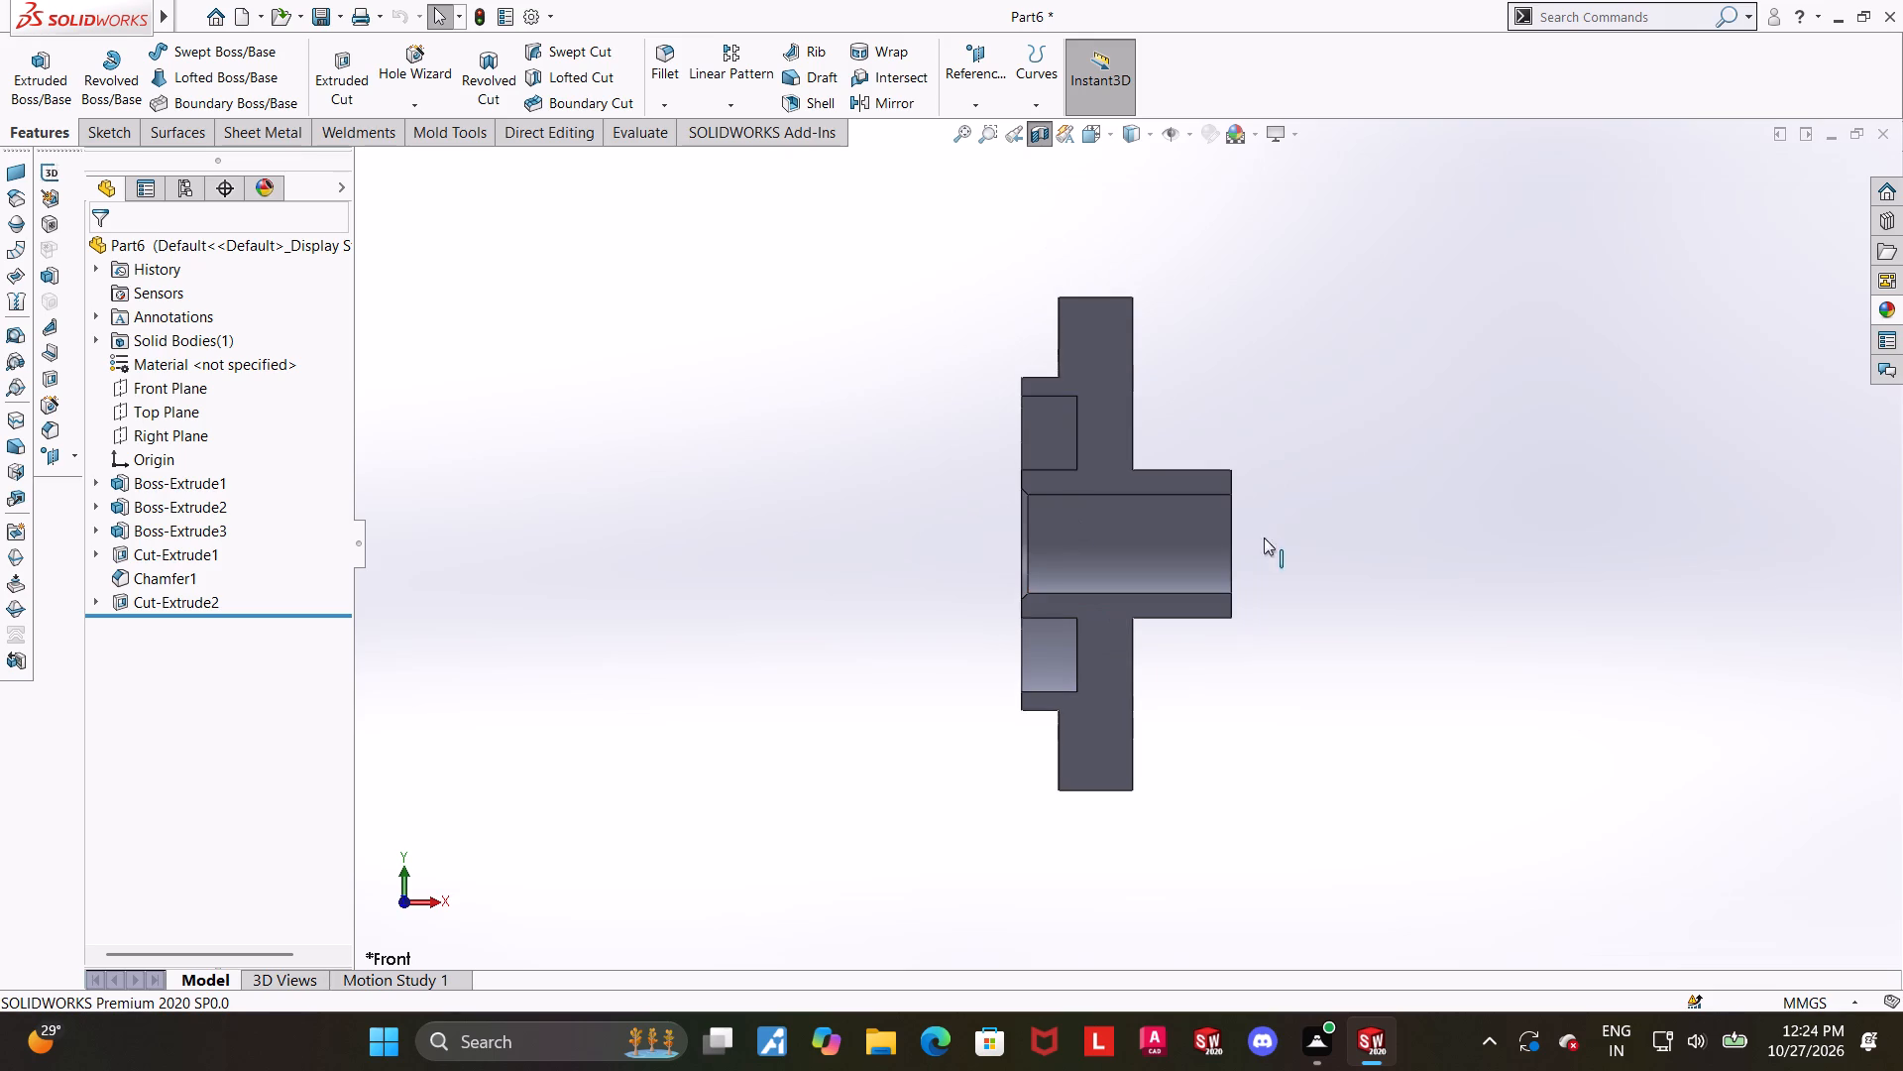
scroll(1163, 519, "down", 2)
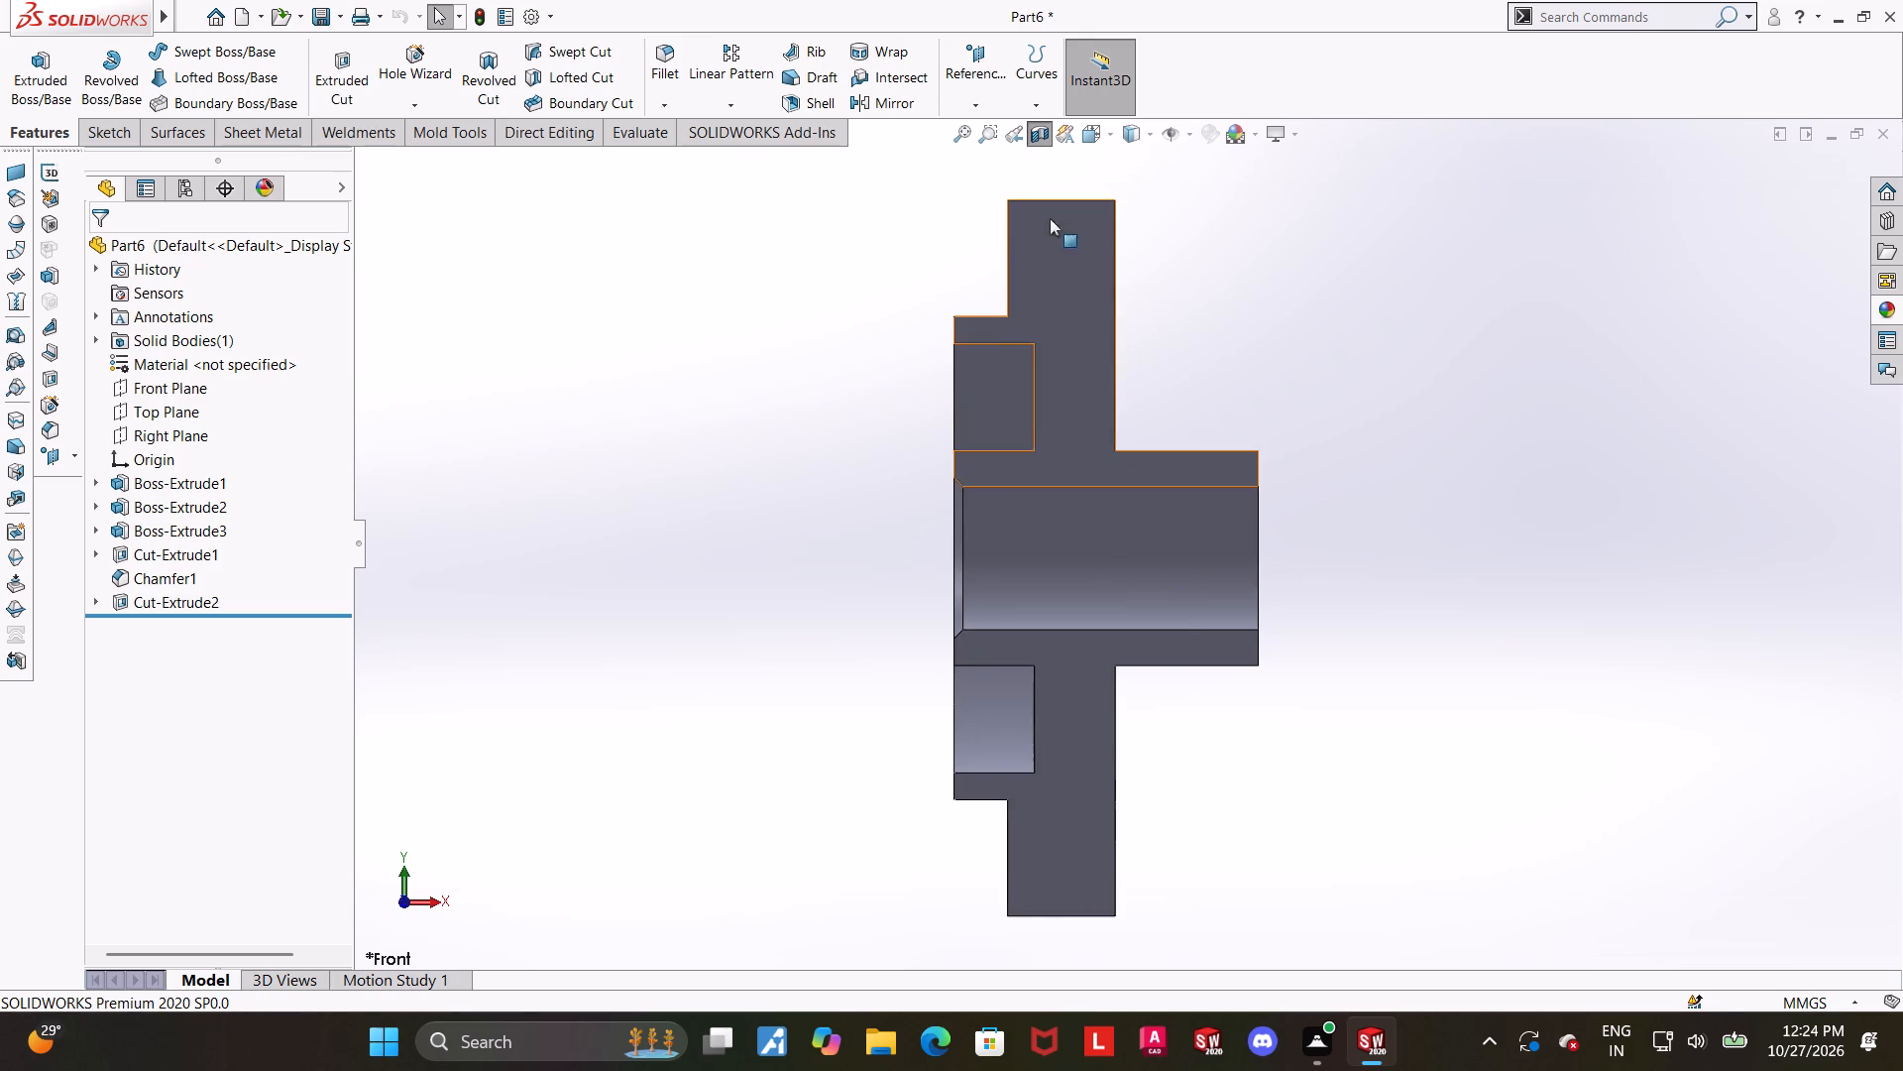
left_click(1040, 139)
Examine the whole flange from several sides, including the front boss, the four holes and the recessed back boss.
middle_click_drag(1315, 543, 1258, 555)
scroll(1290, 568, "up", 1)
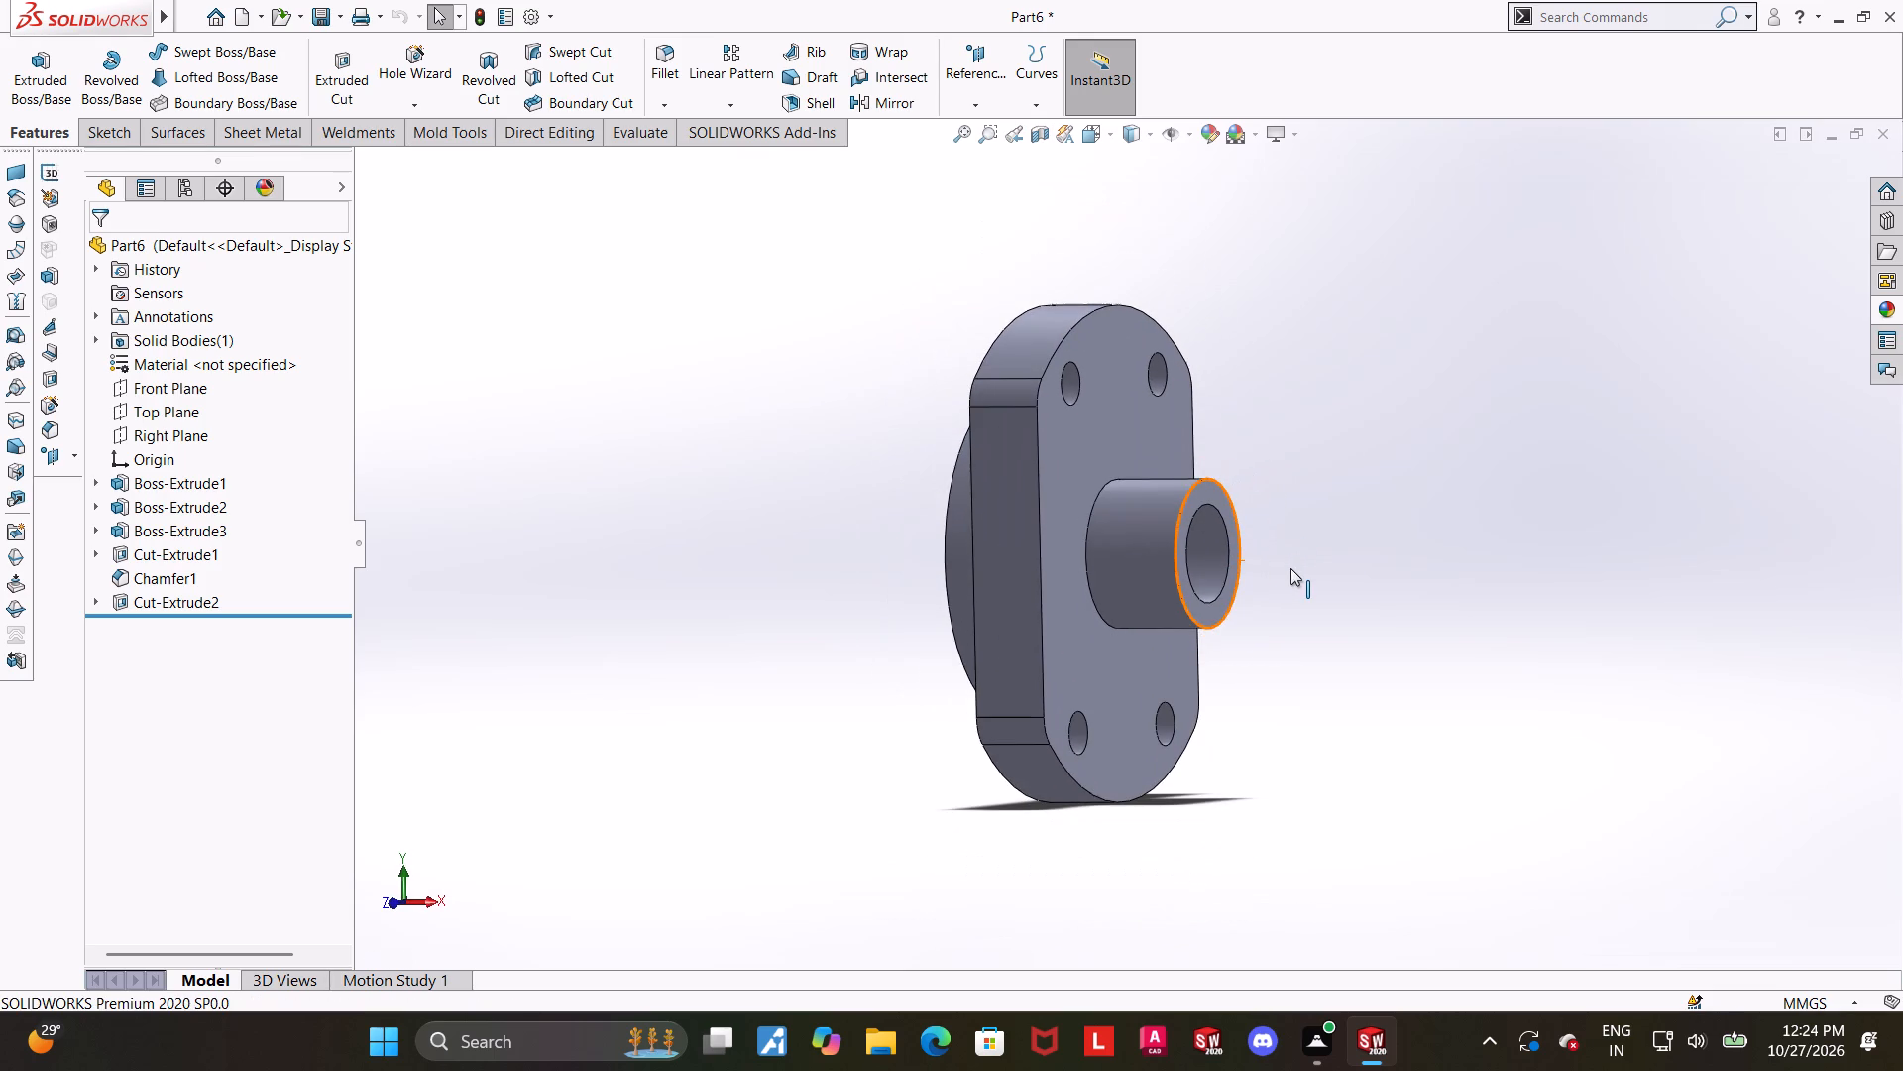
scroll(1290, 568, "up", 1)
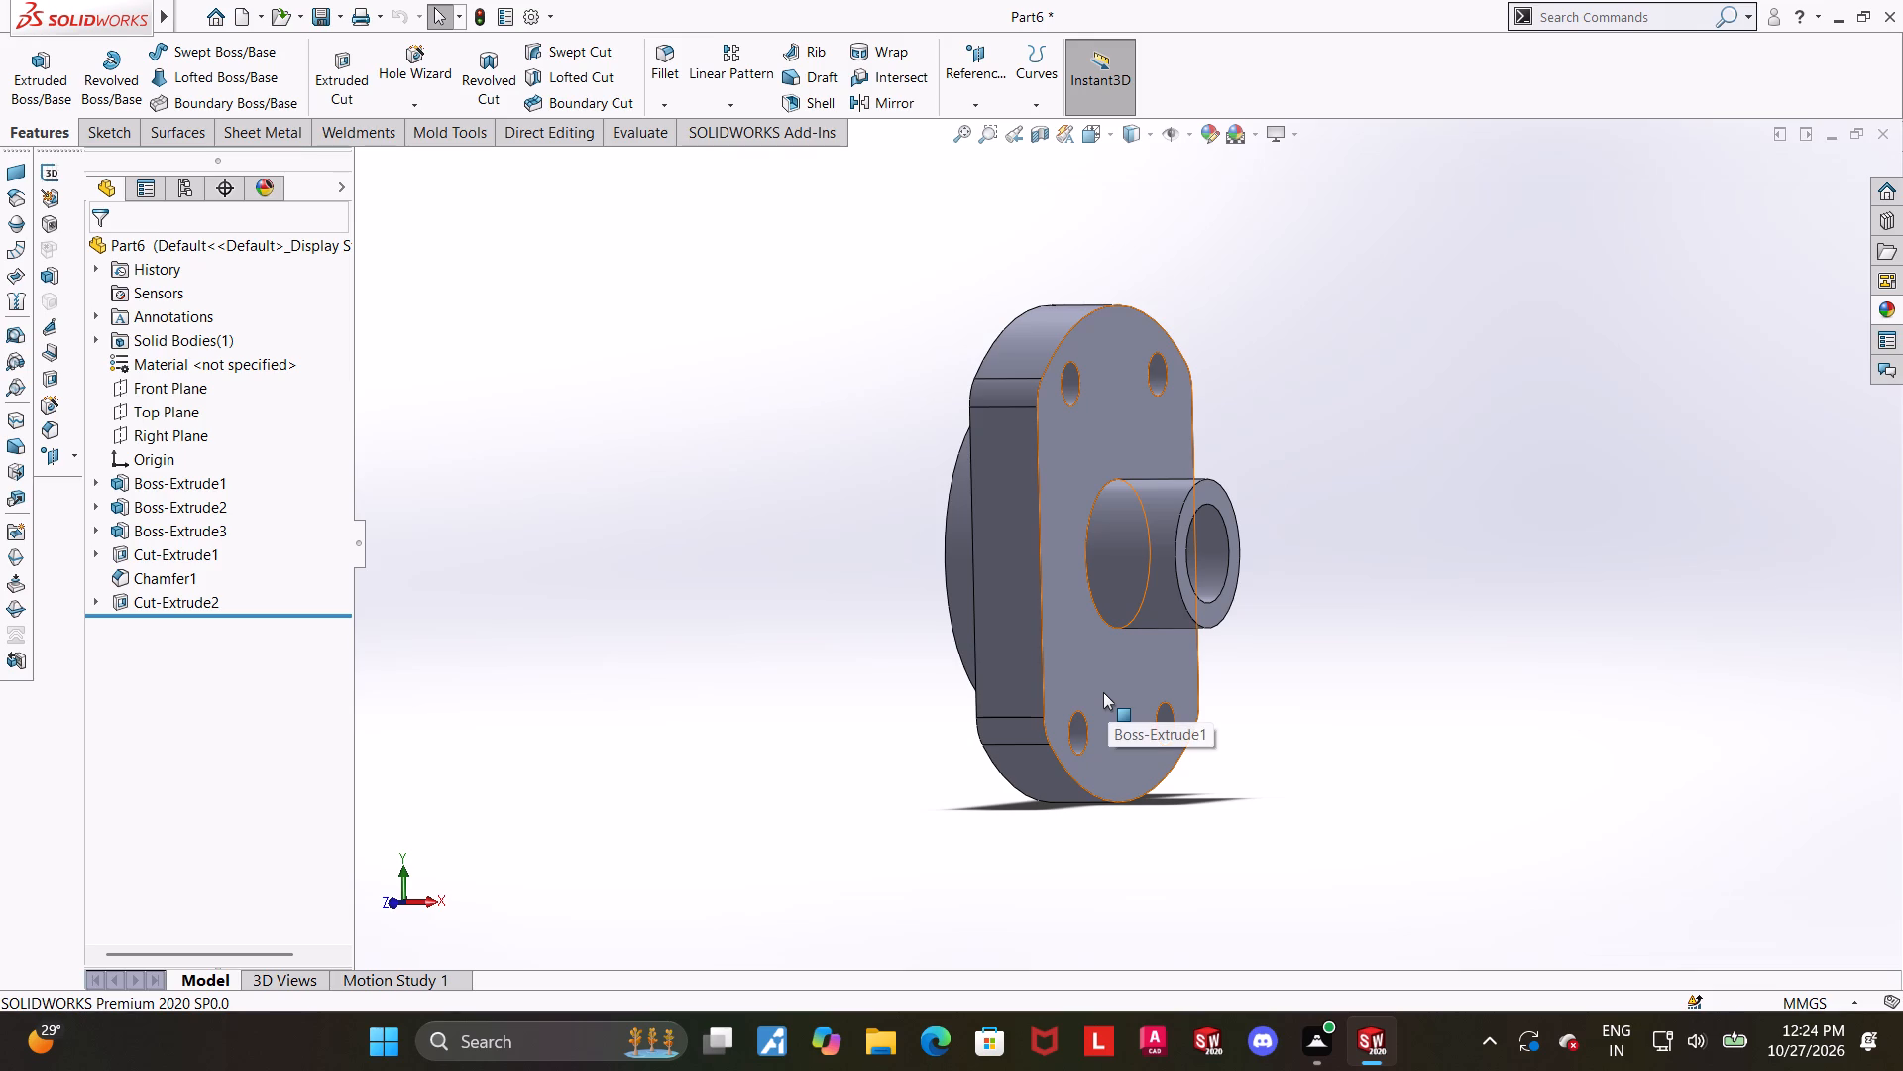
middle_click_drag(1093, 685, 1097, 674)
middle_click_drag(1099, 671, 1031, 687)
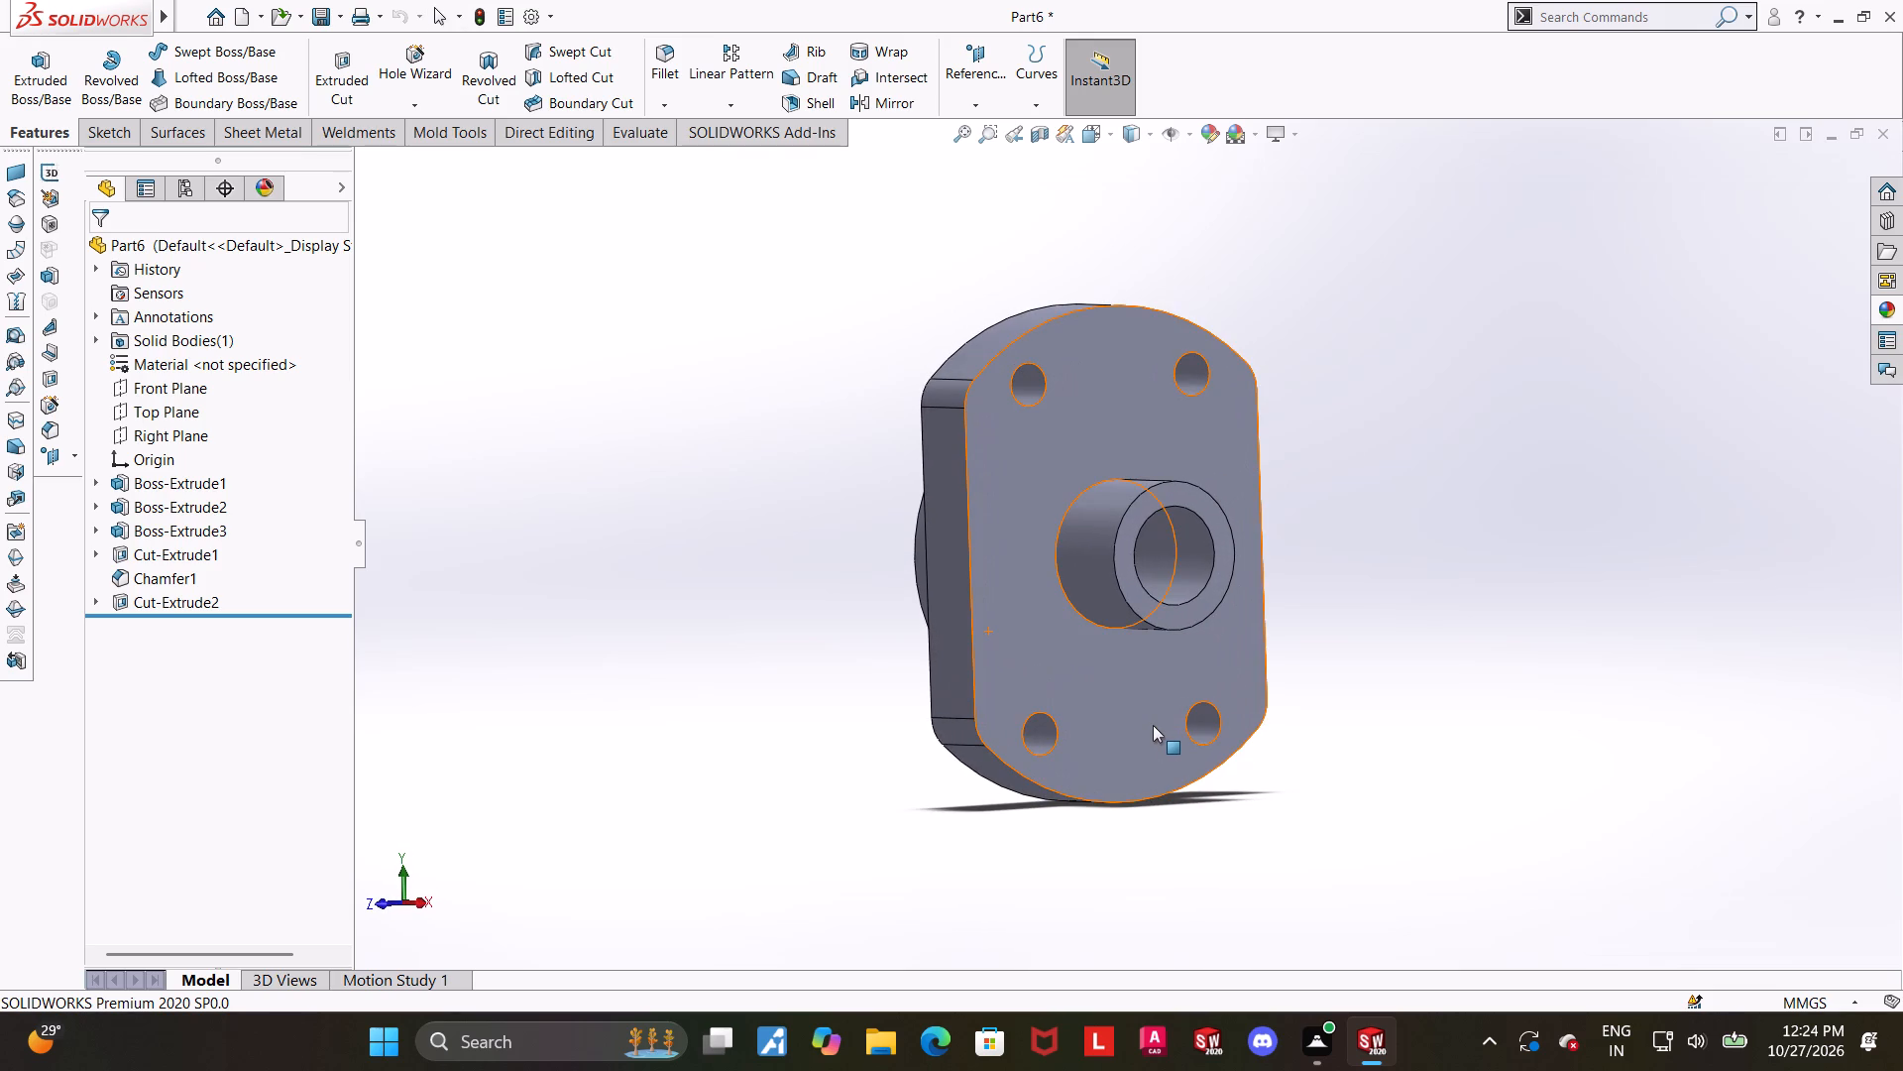
middle_click_drag(1135, 712, 1161, 705)
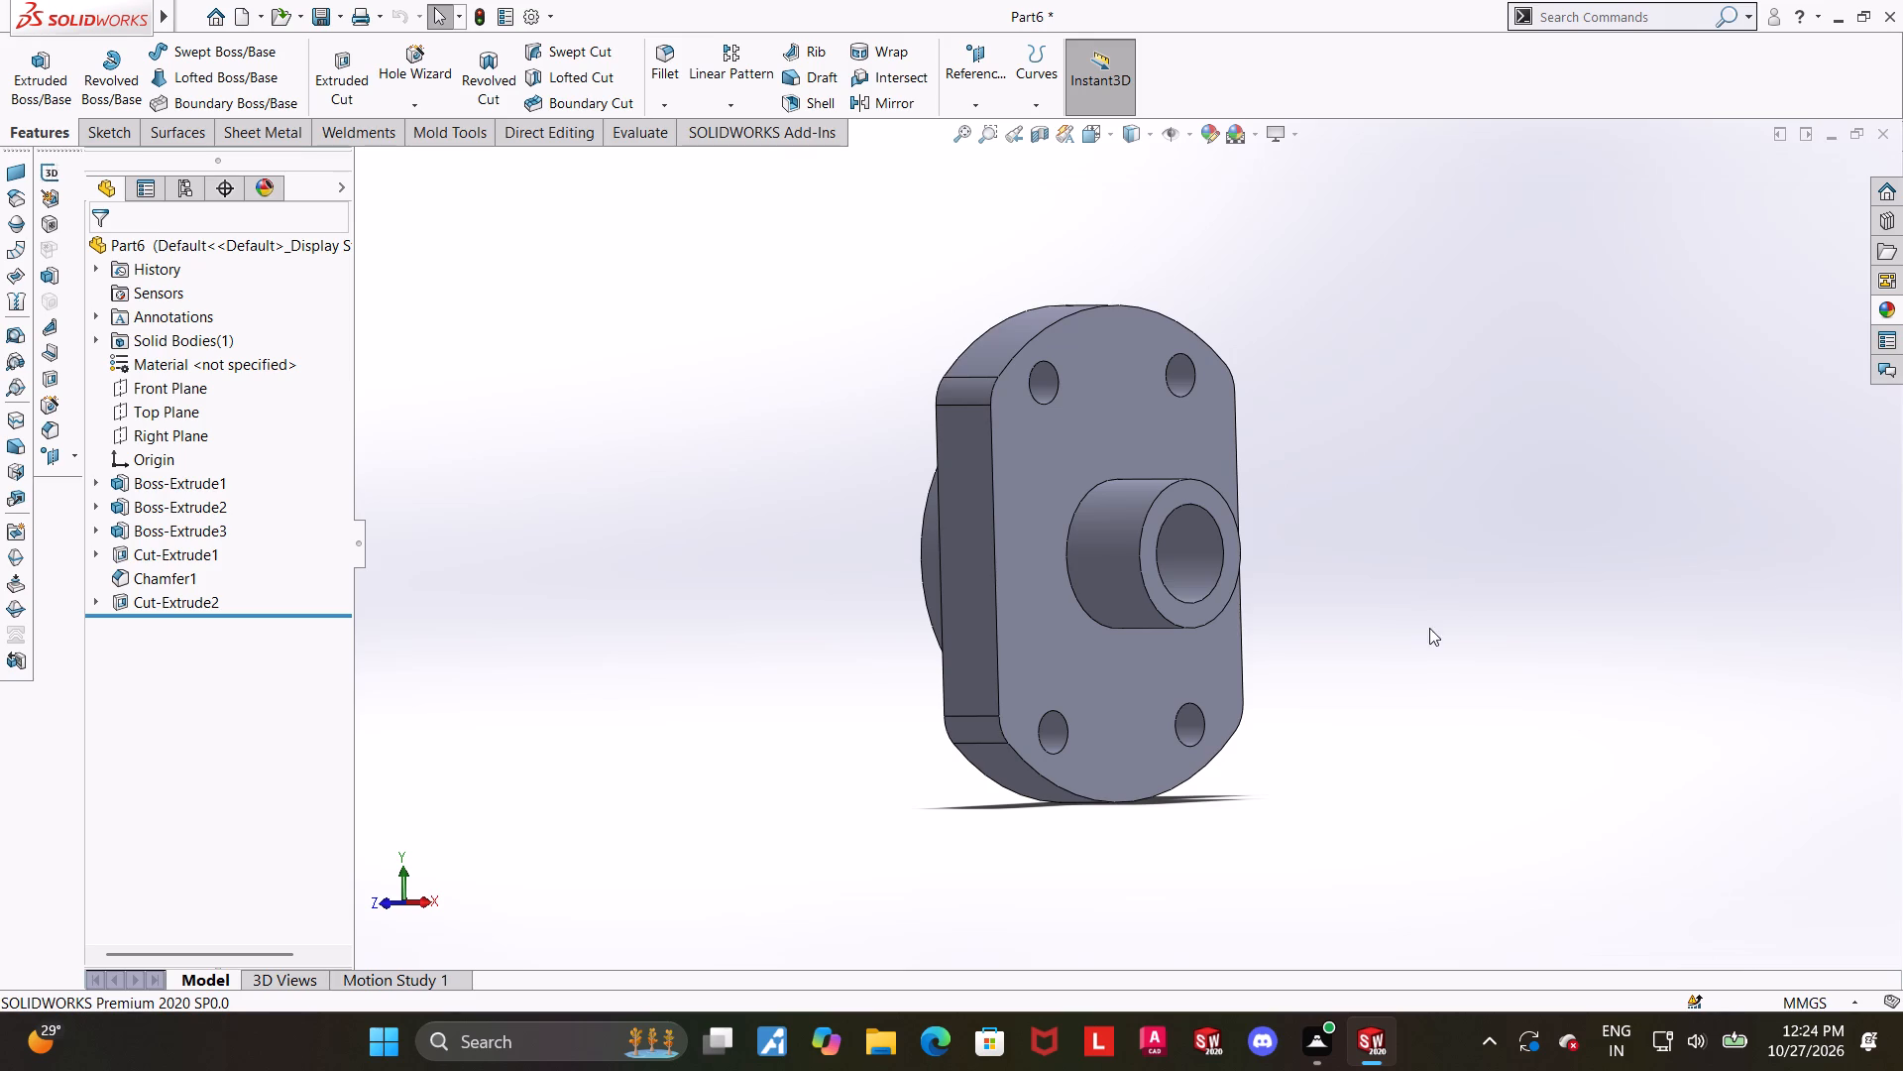
middle_click_drag(1382, 607, 1389, 621)
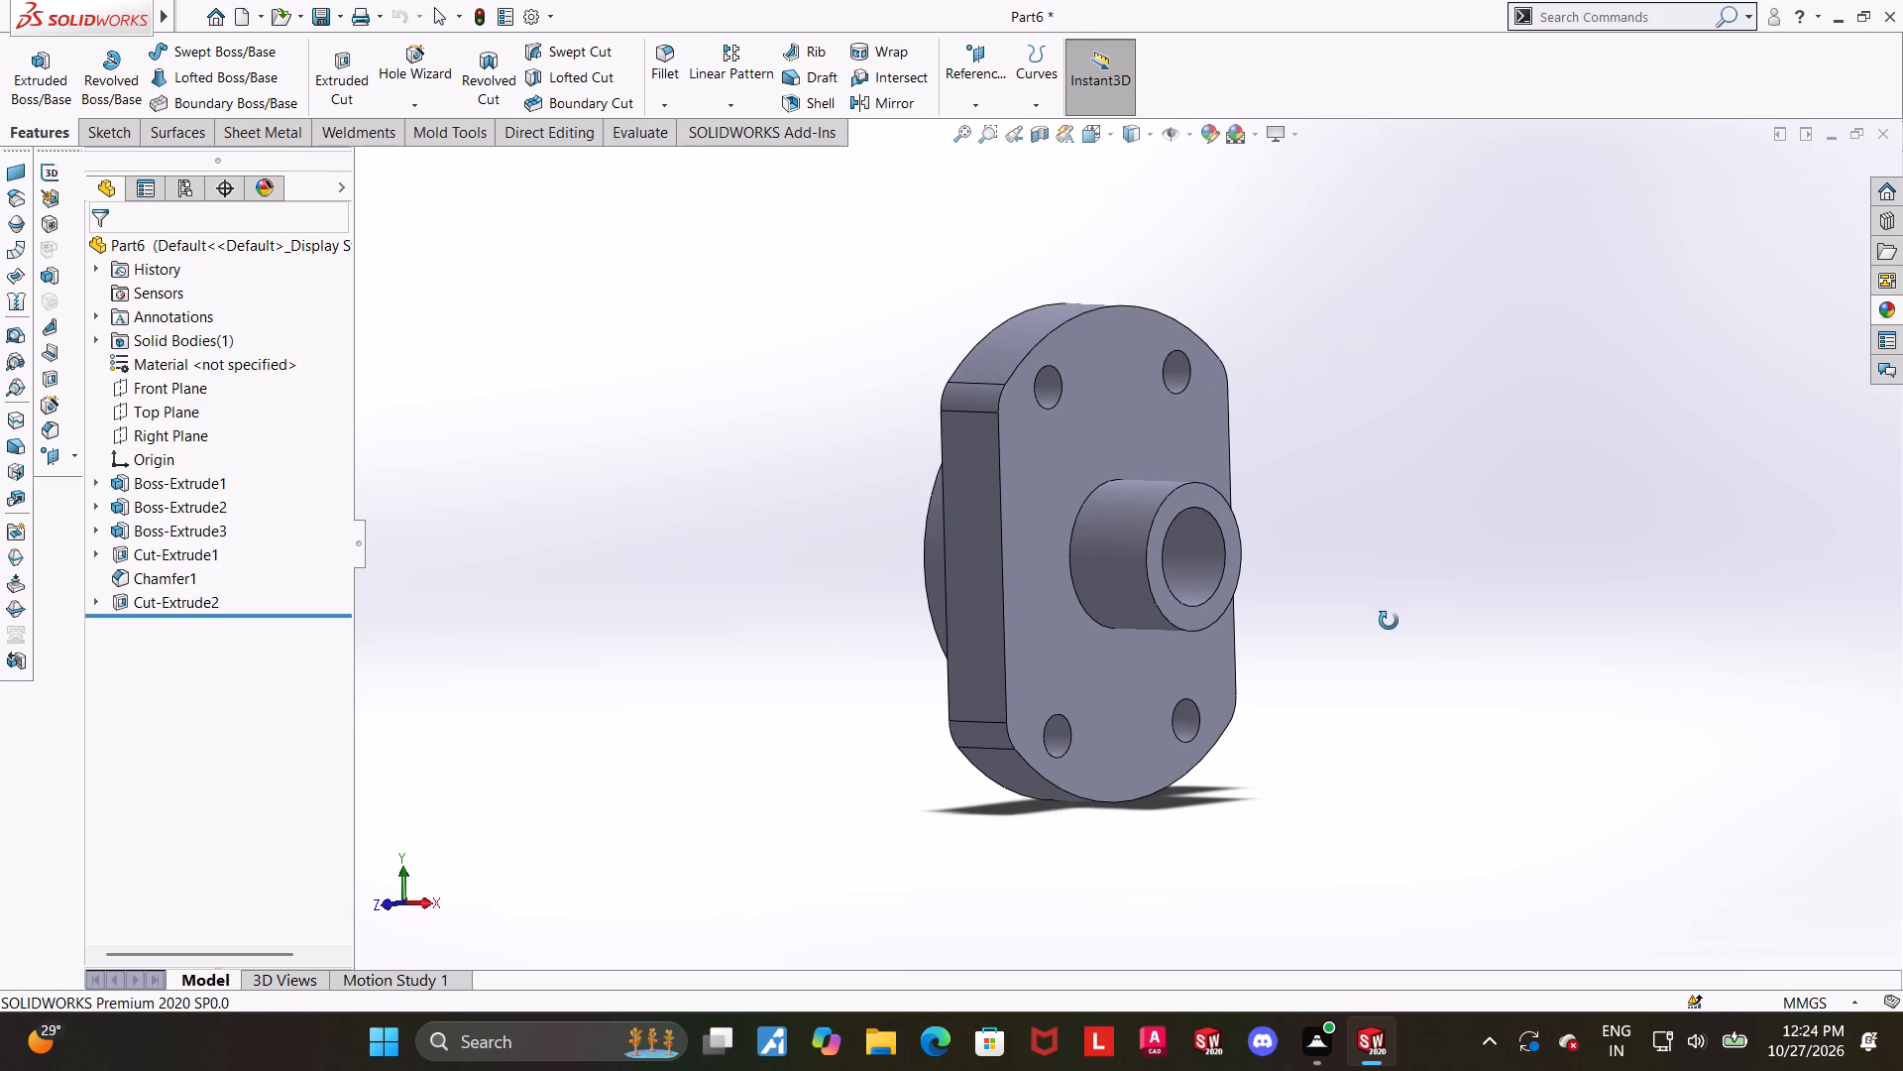
middle_click_drag(1389, 621, 1383, 621)
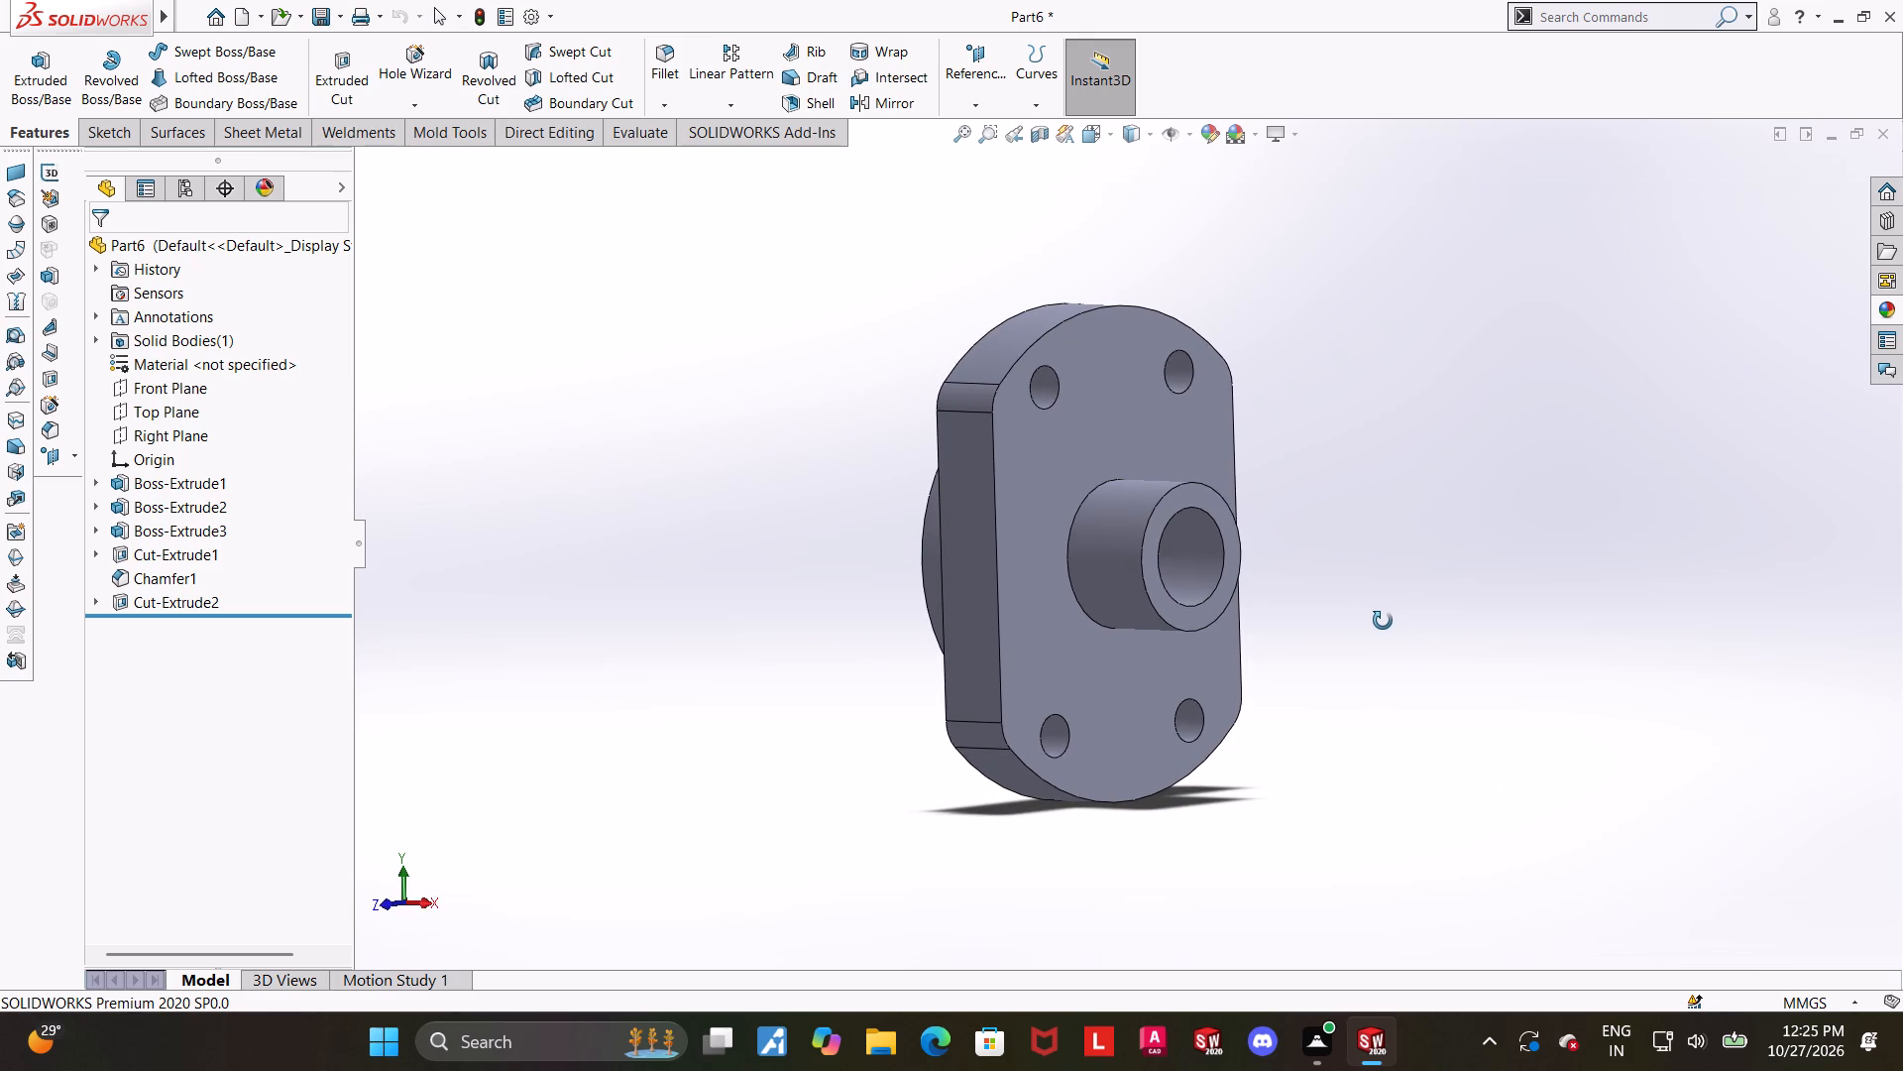
middle_click_drag(1383, 621, 1391, 628)
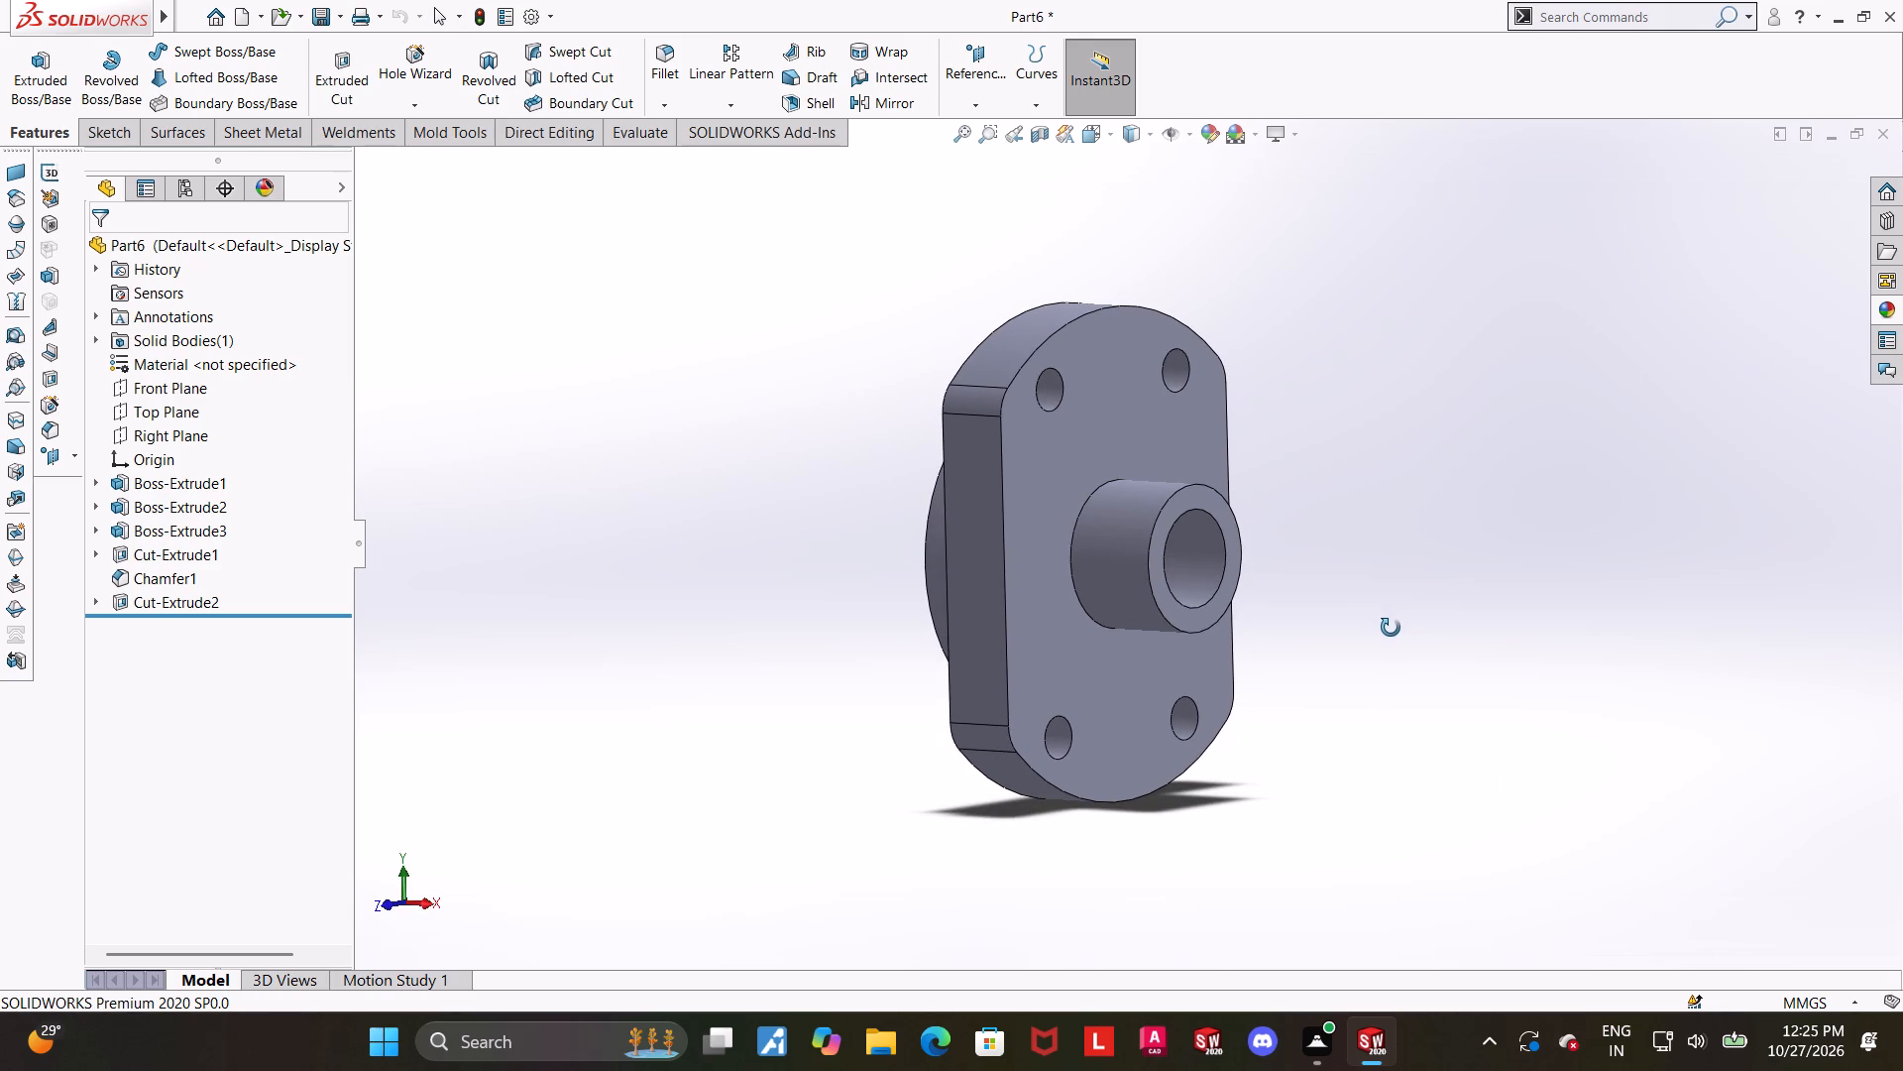
middle_click_drag(1391, 628, 1372, 640)
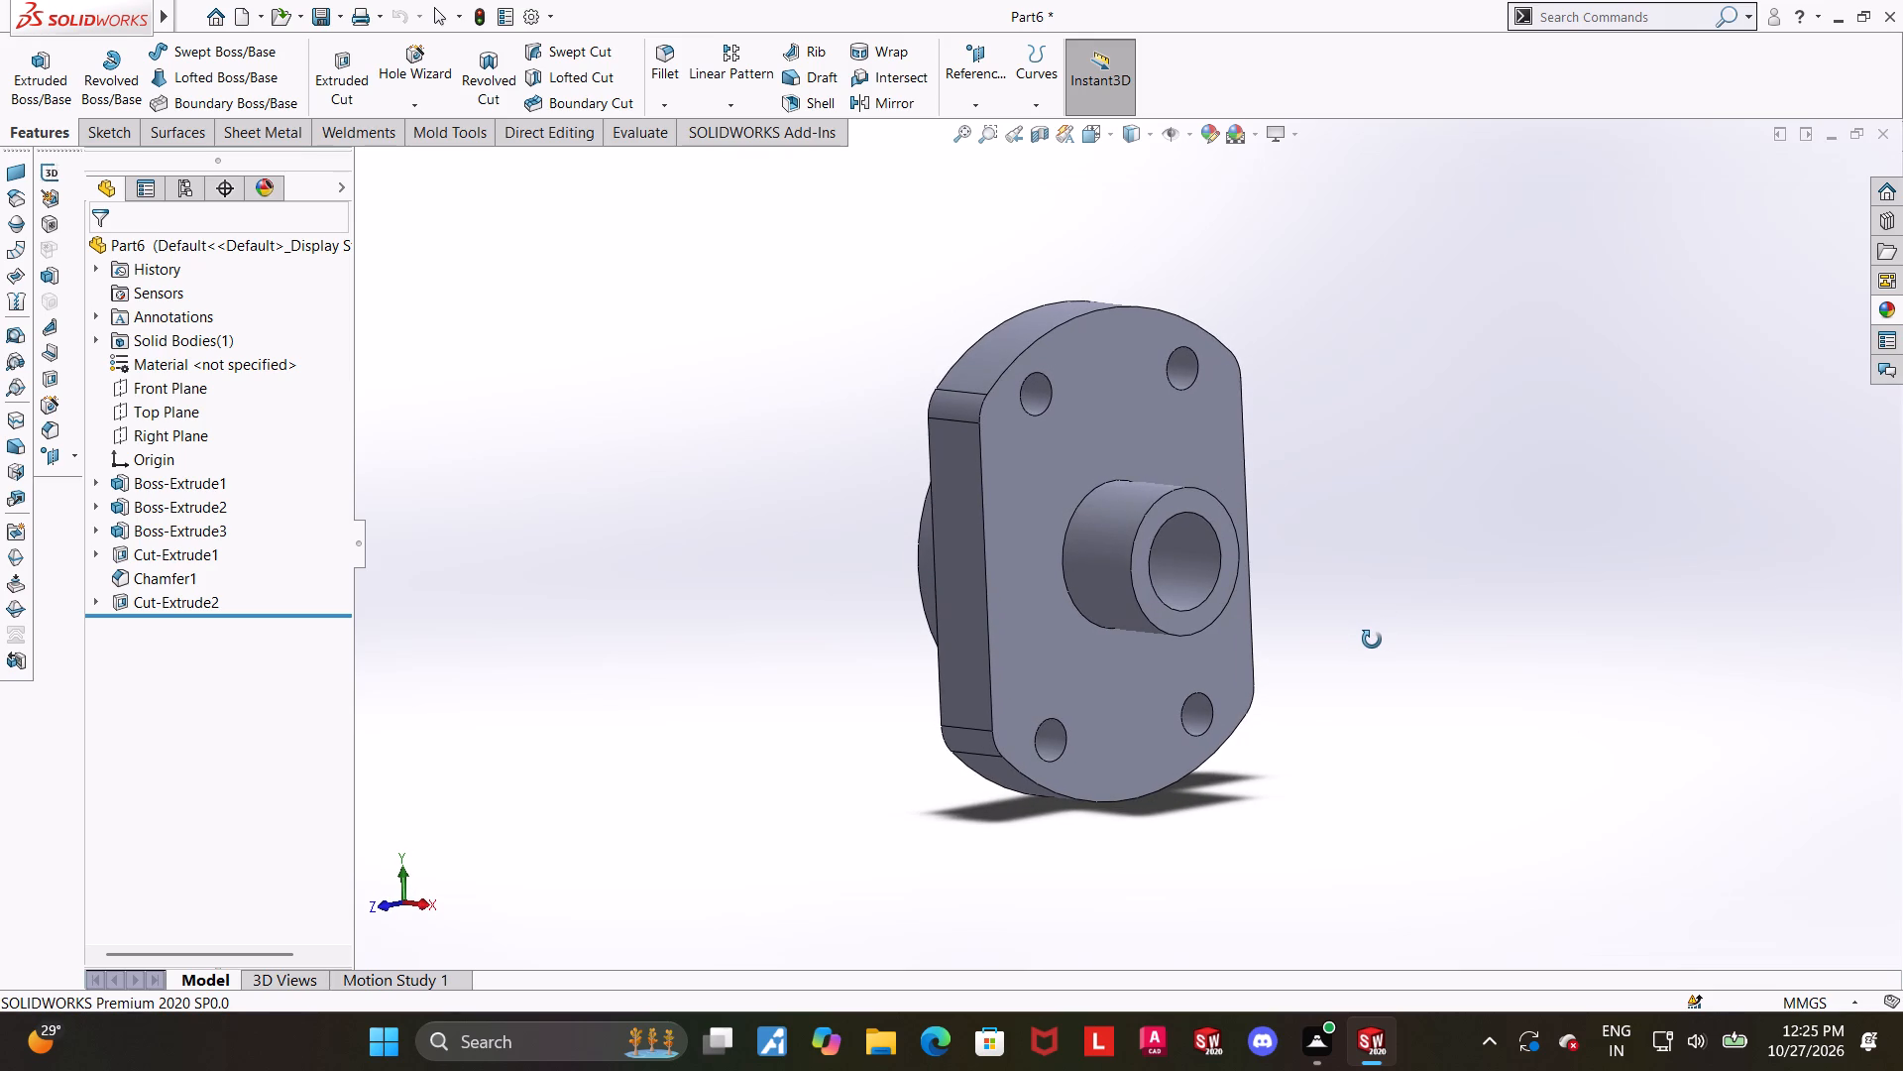
middle_click_drag(1372, 640, 1350, 702)
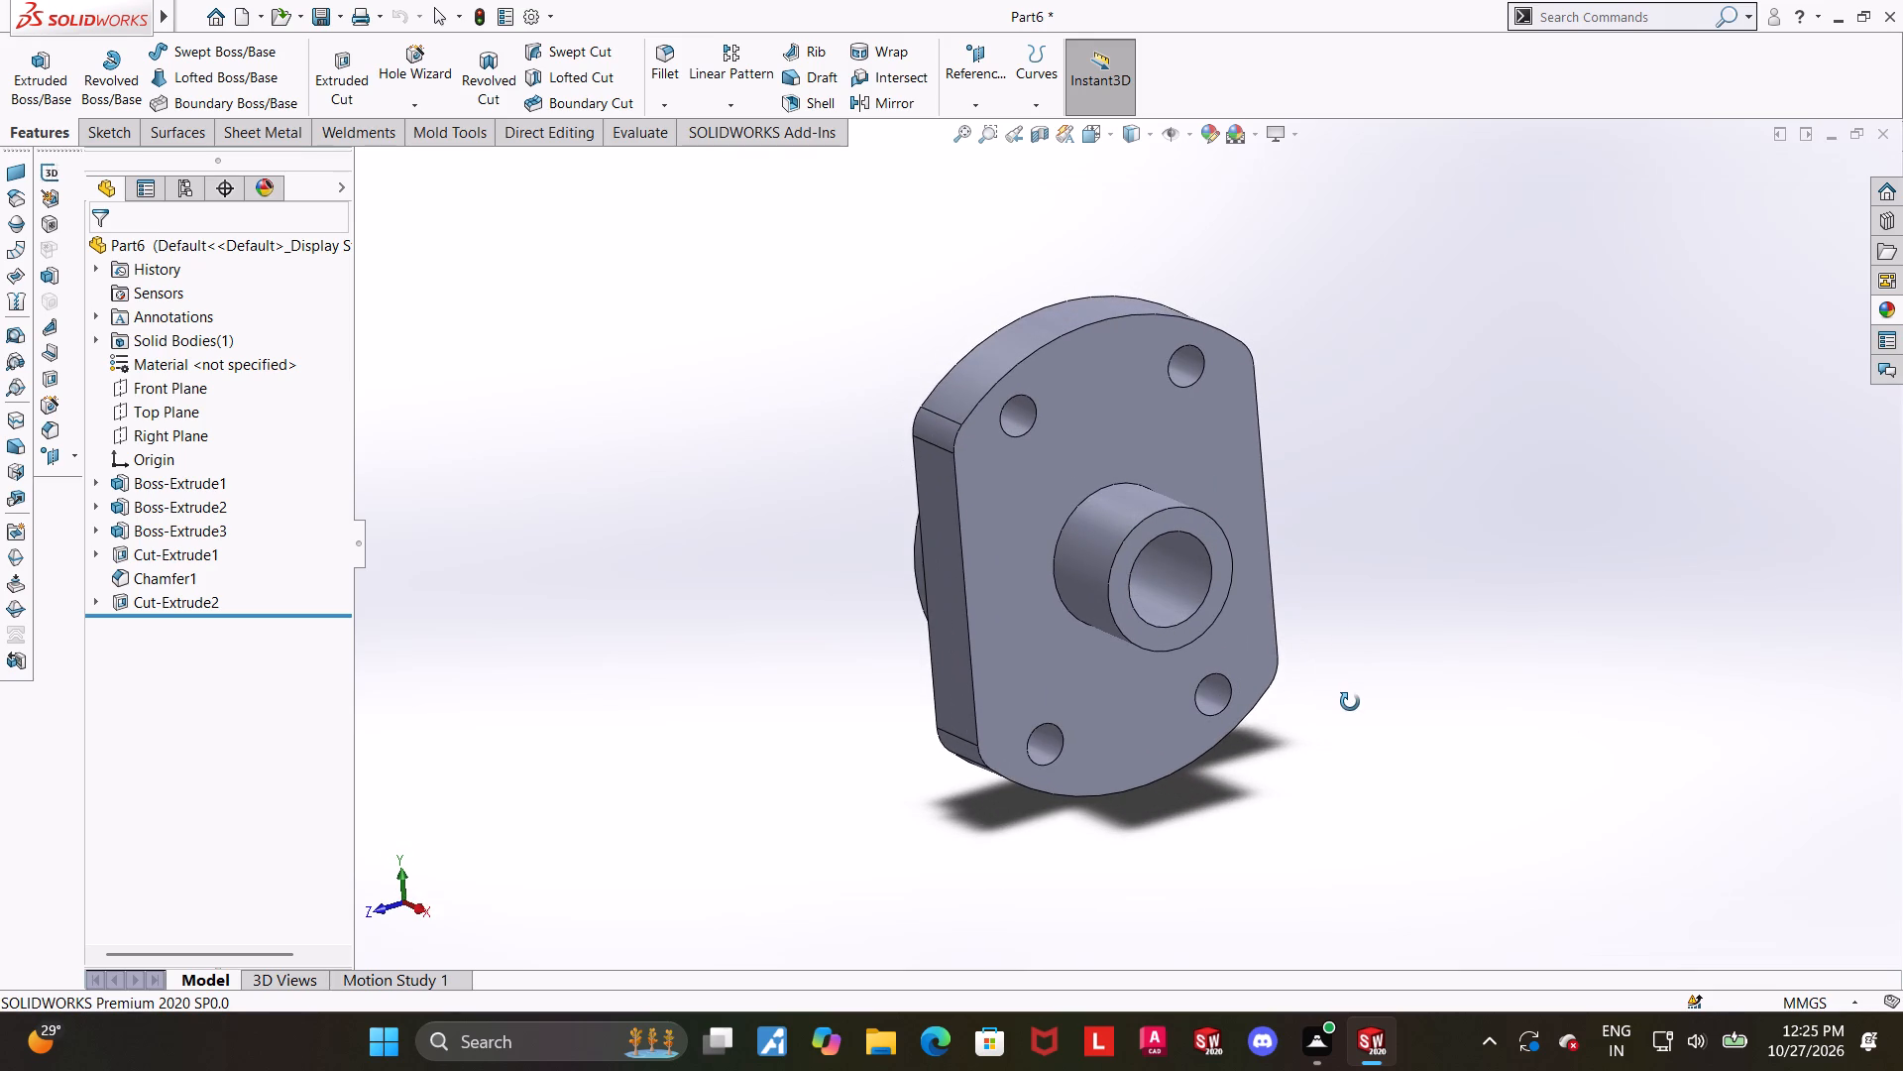
middle_click_drag(1350, 702, 1352, 703)
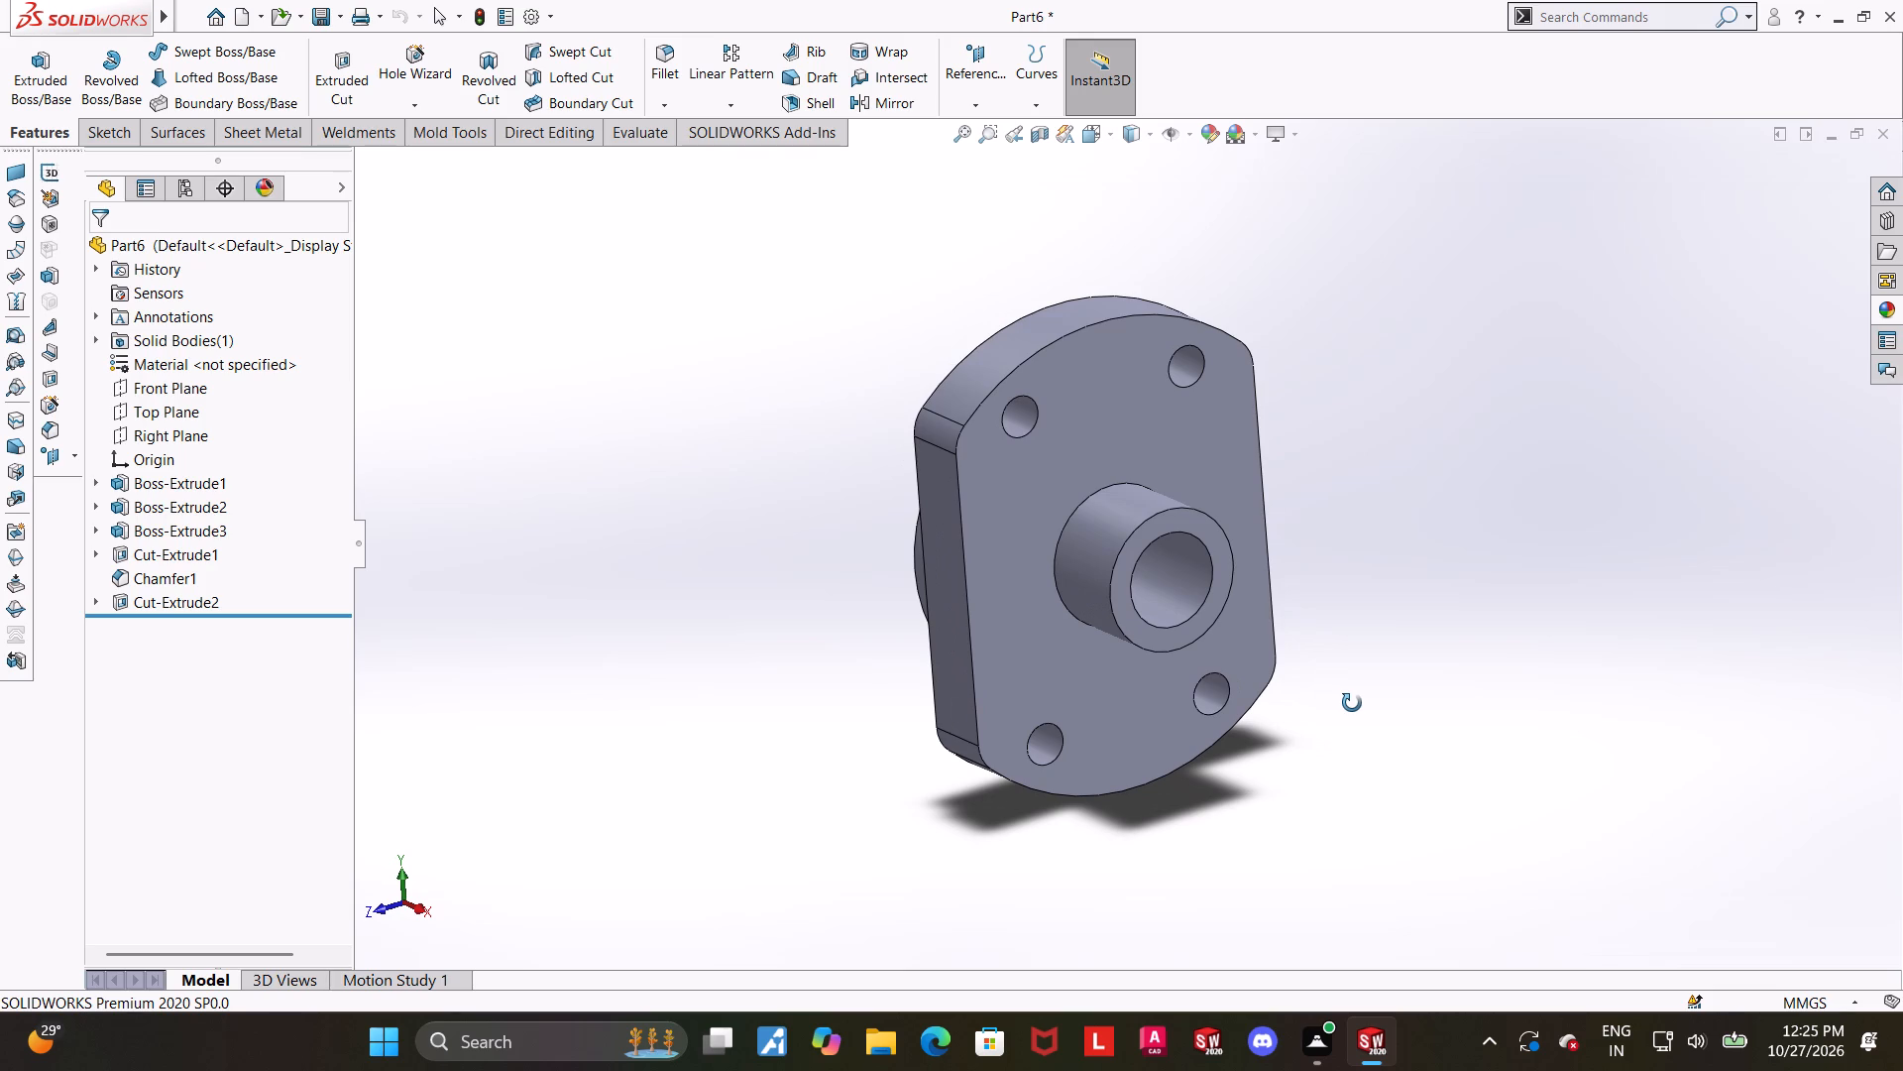
middle_click_drag(1352, 703, 1472, 761)
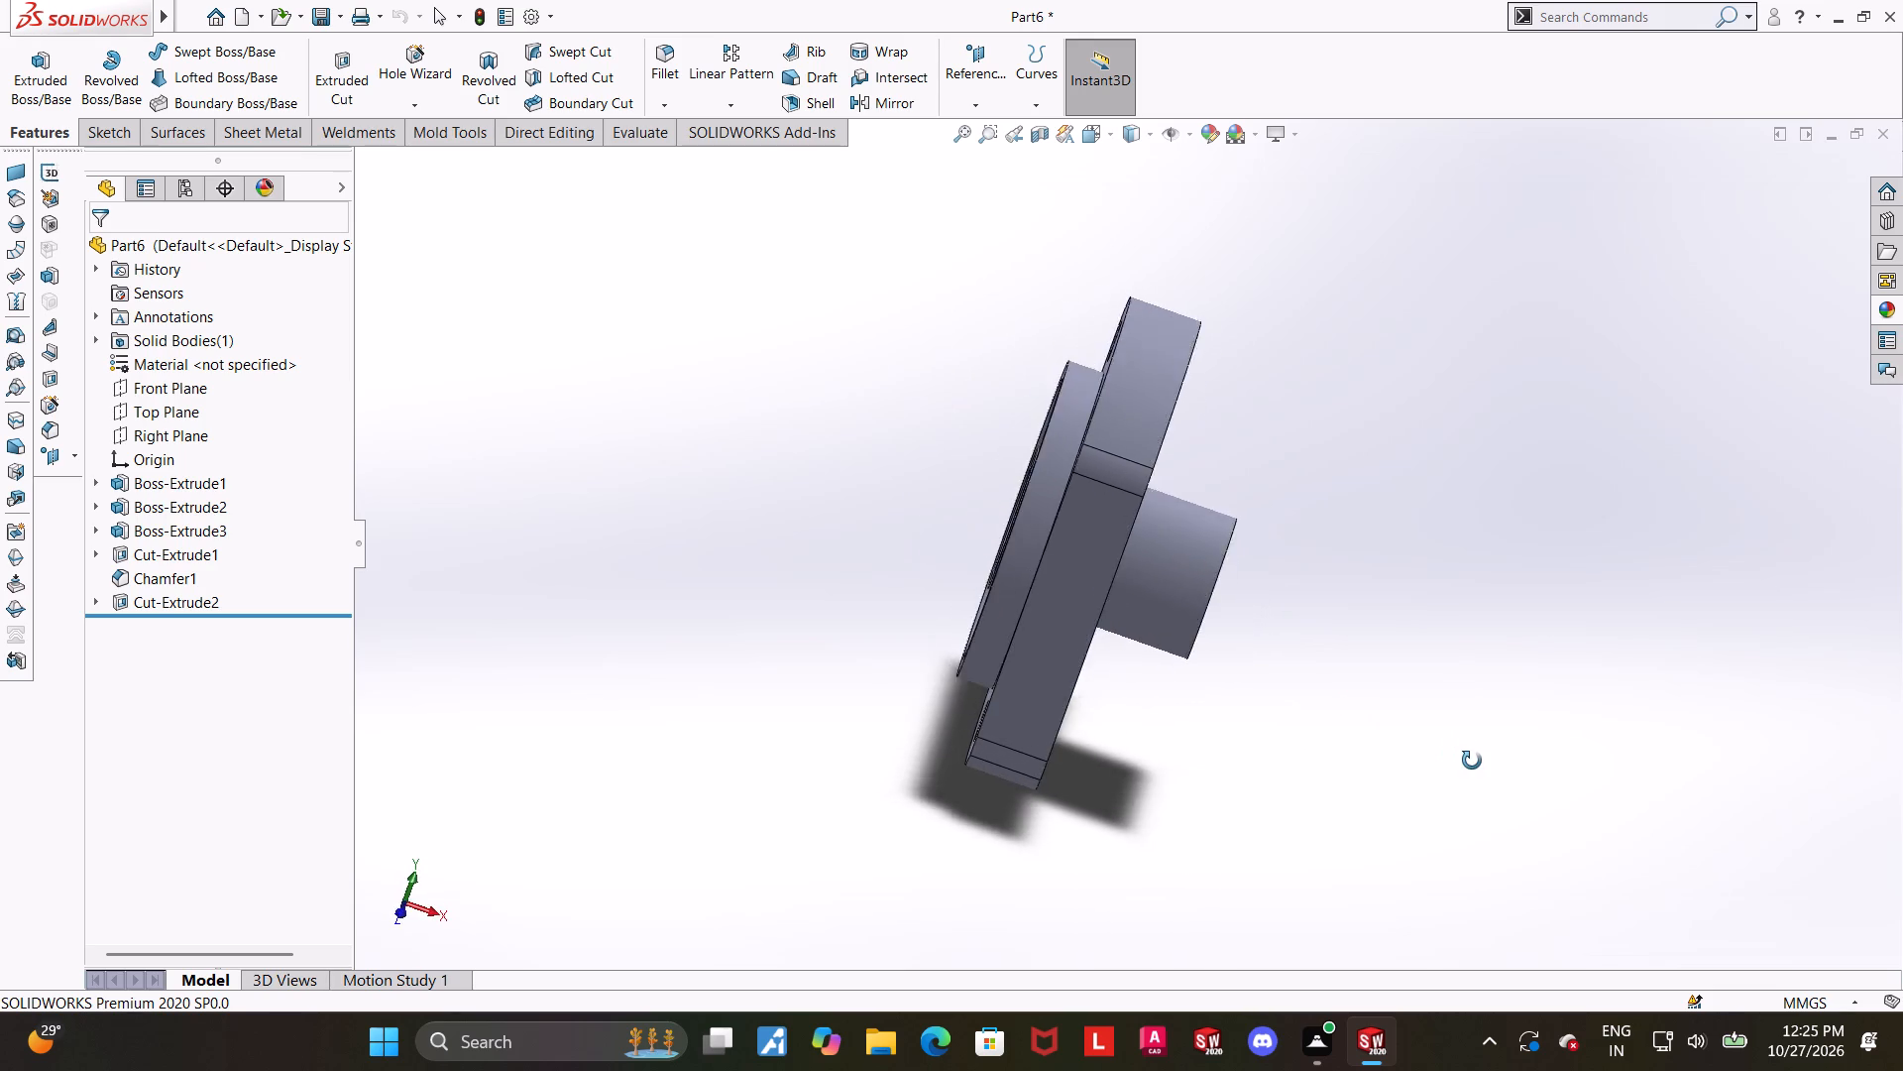
middle_click_drag(1472, 761, 1502, 764)
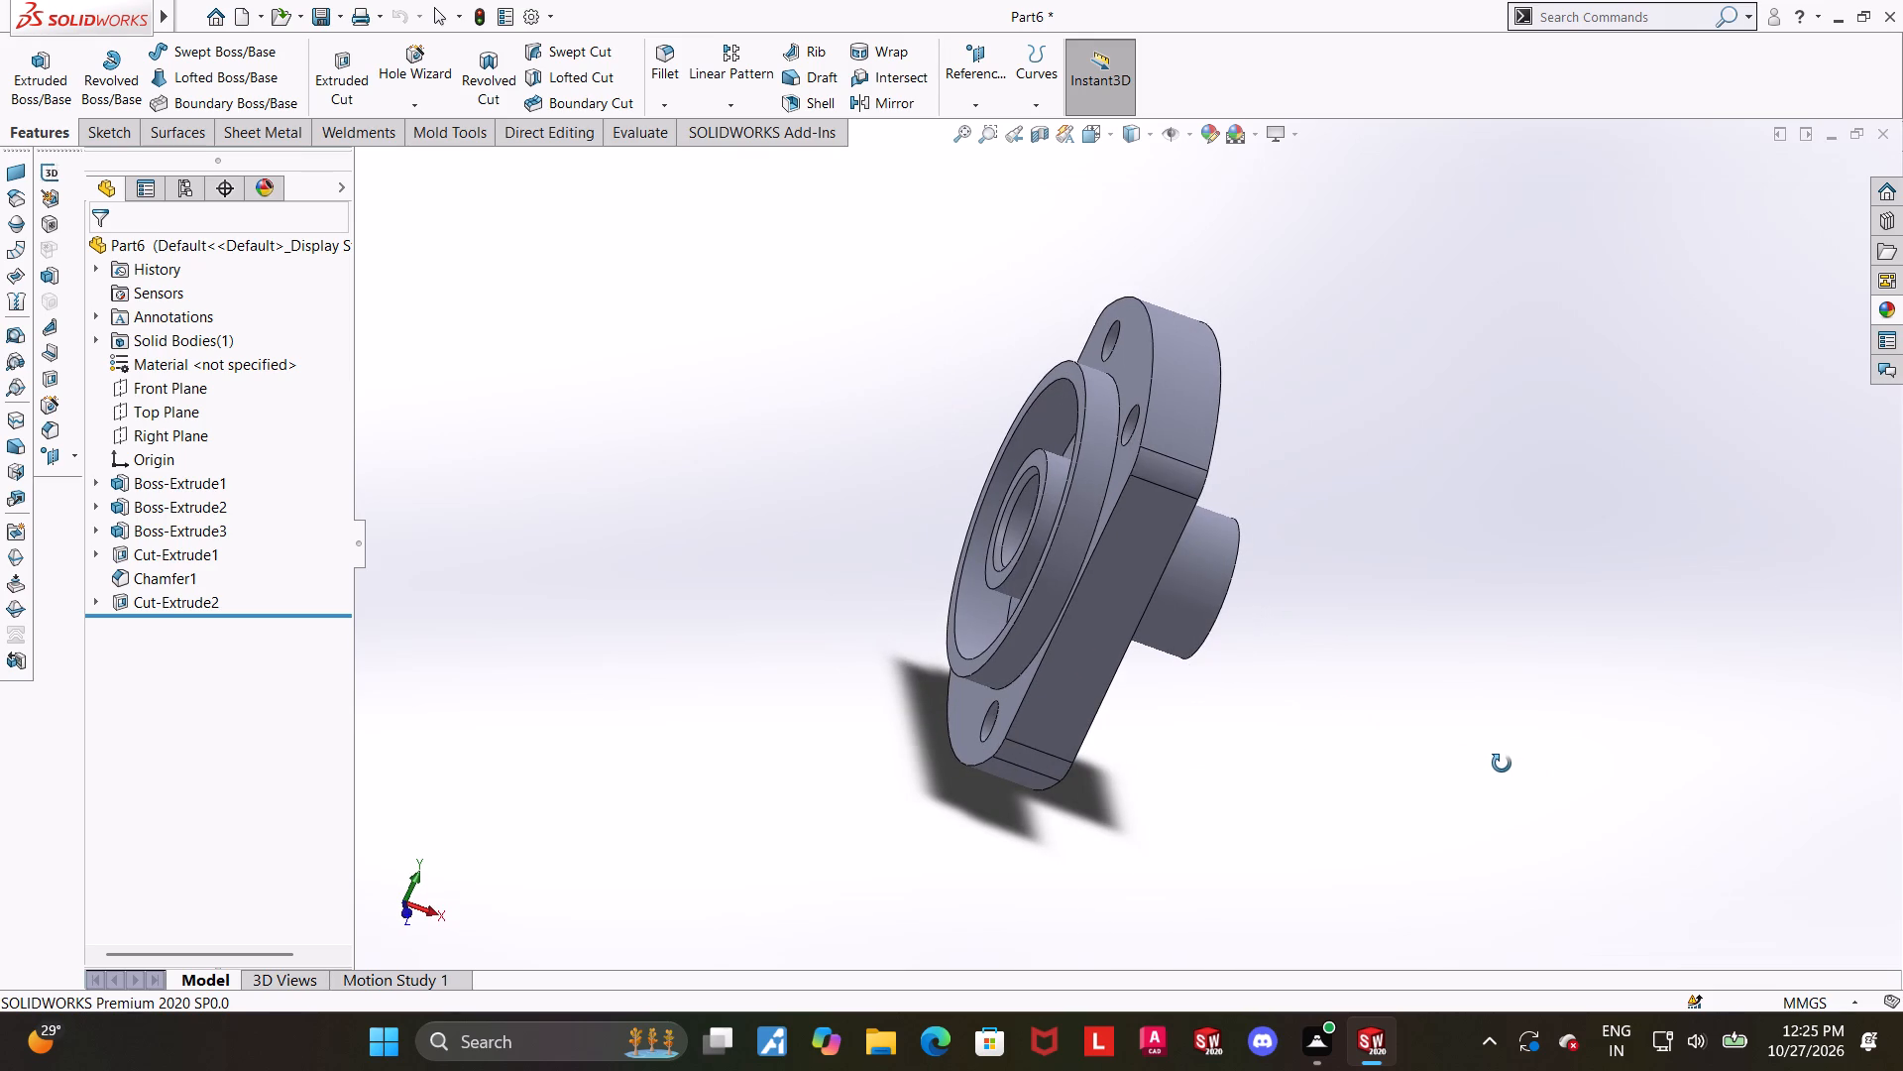
middle_click_drag(1502, 764, 1508, 734)
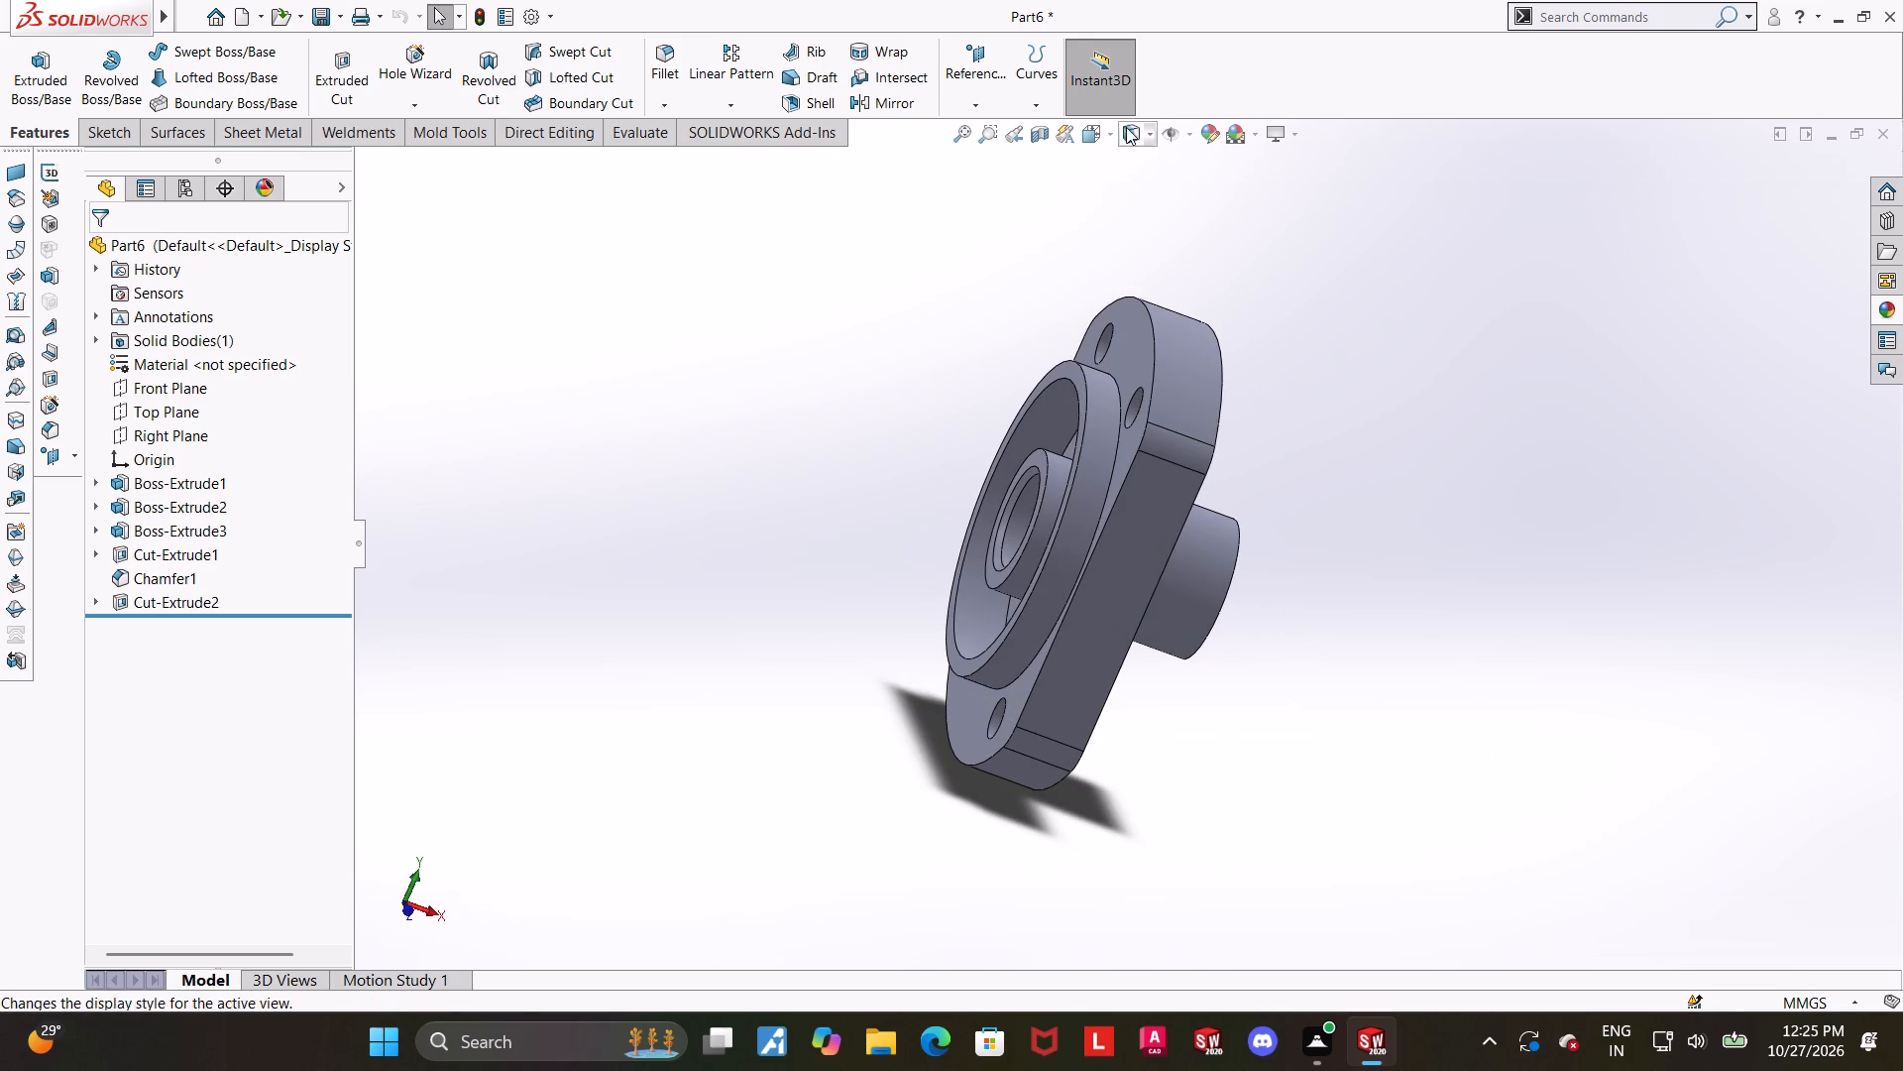
left_click(1095, 127)
left_click(999, 496)
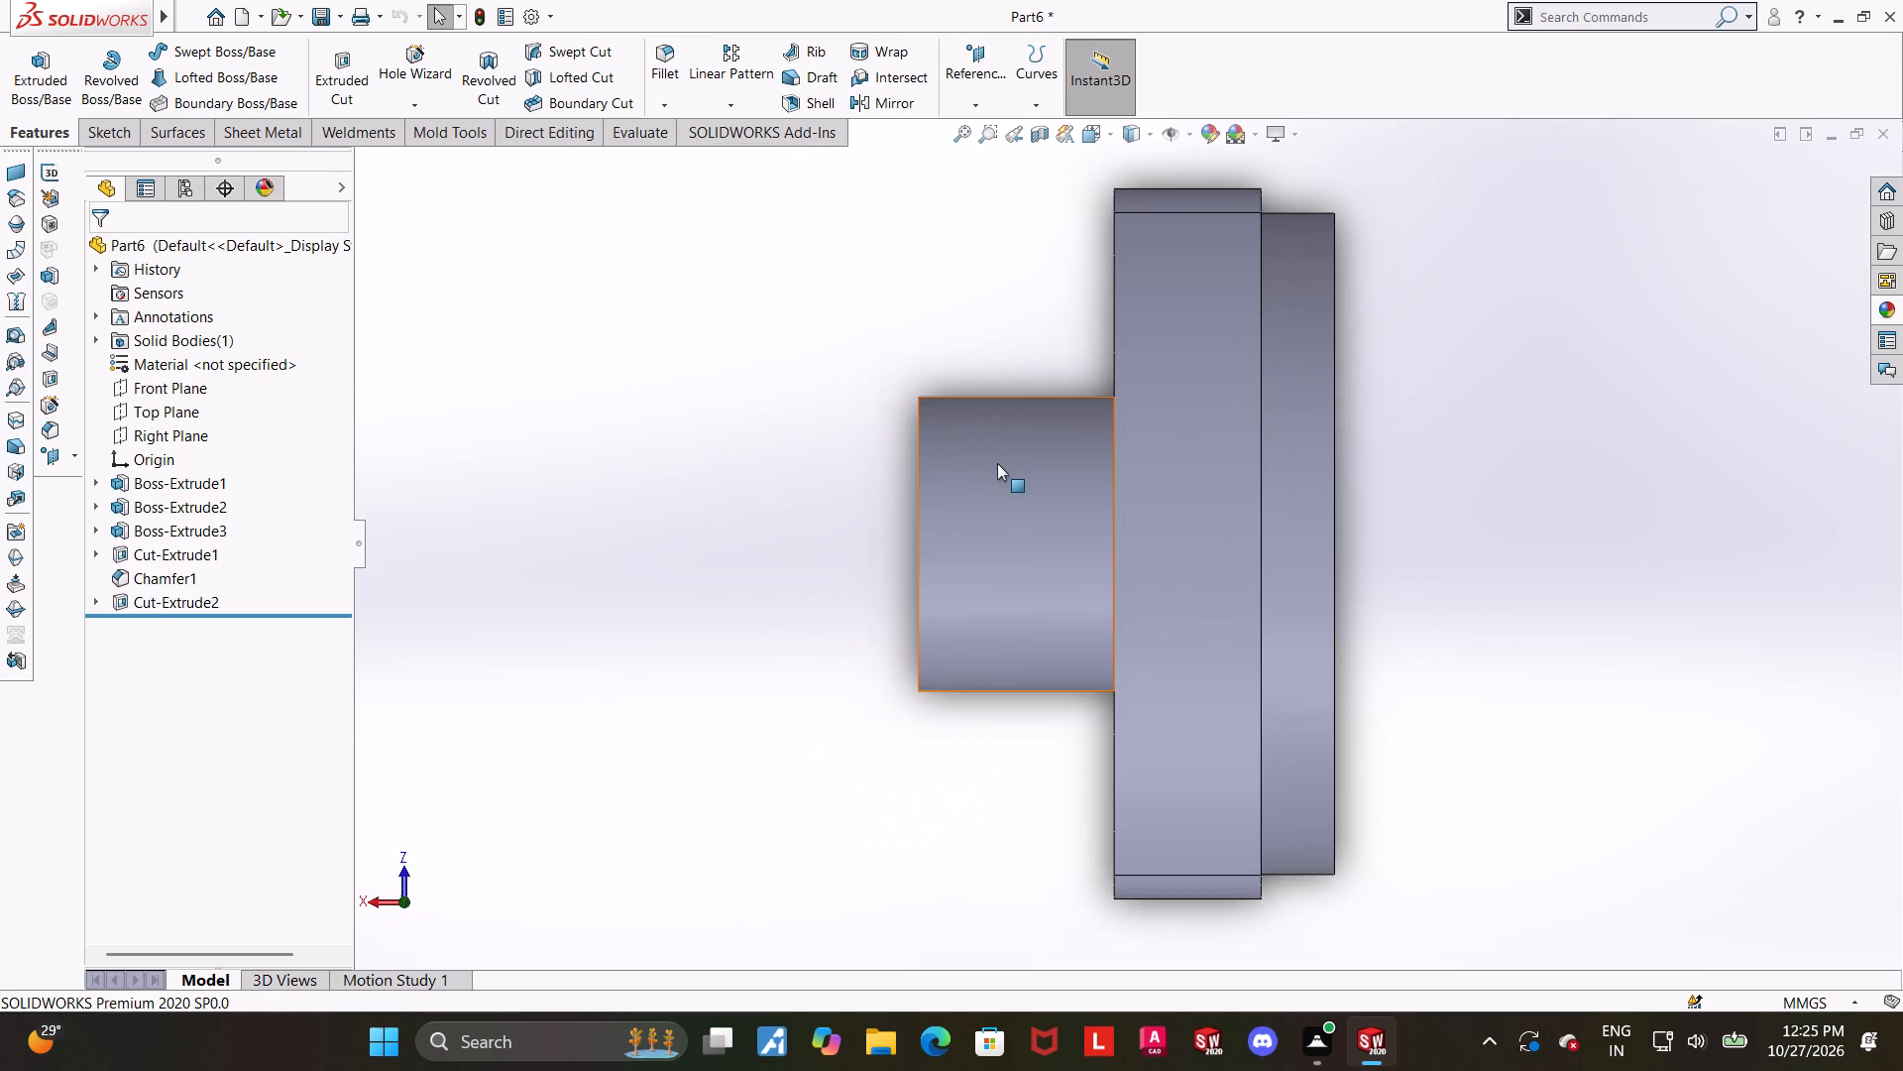
scroll(1179, 596, "up", 2)
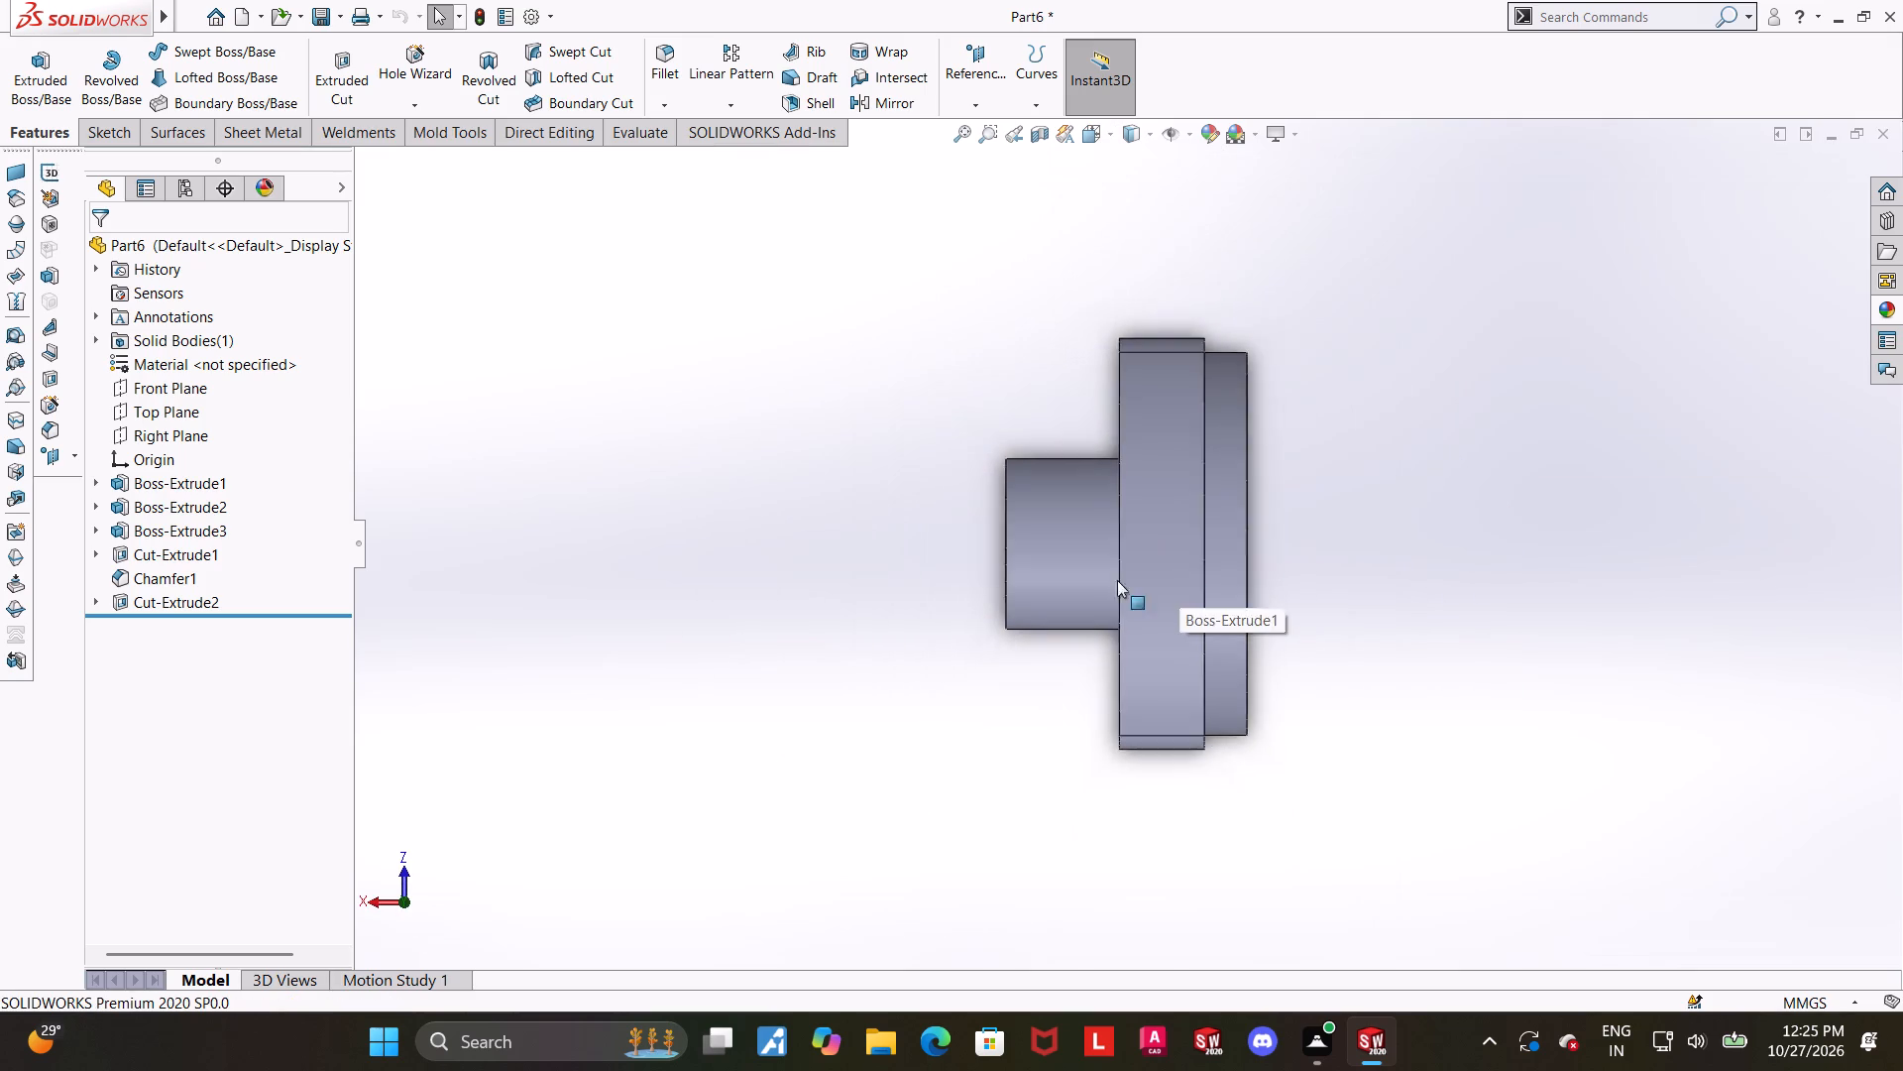
scroll(1117, 580, "up", 2)
middle_click_drag(1031, 600, 1326, 622)
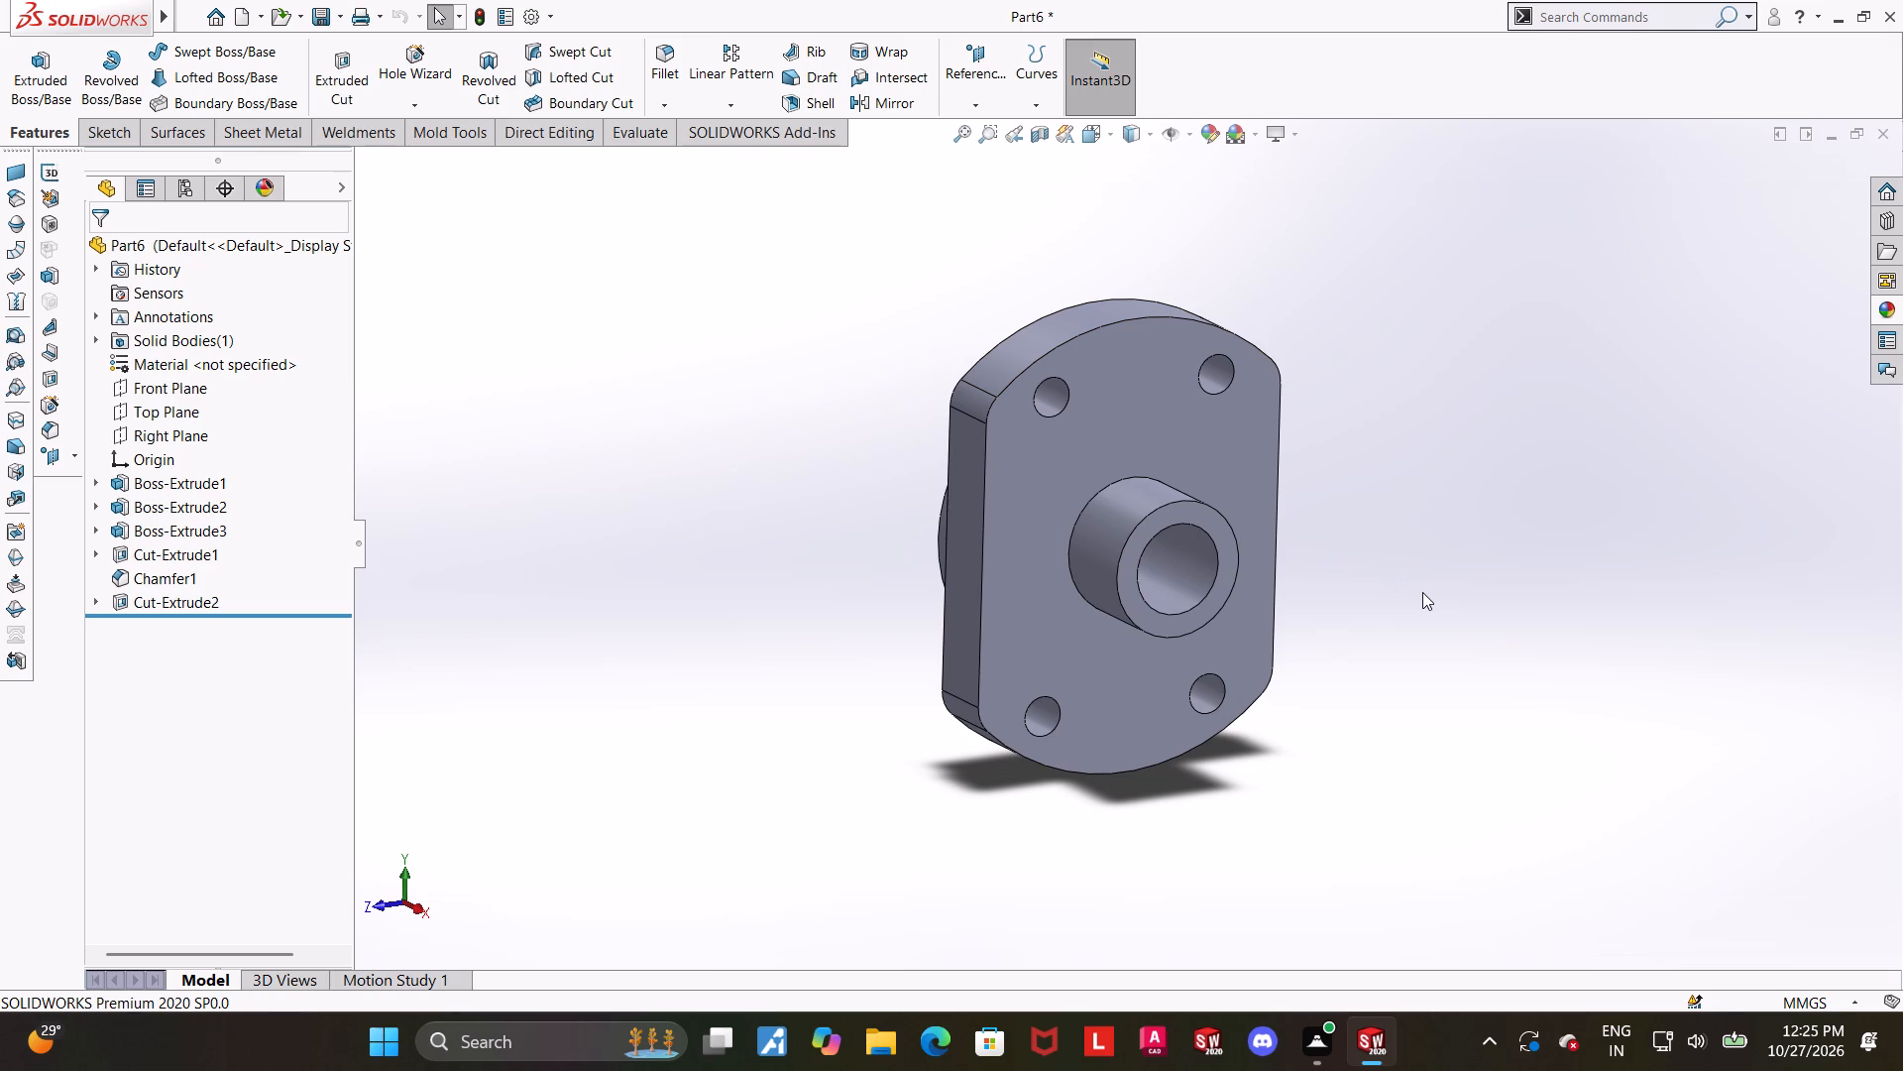
scroll(1501, 597, "up", 1)
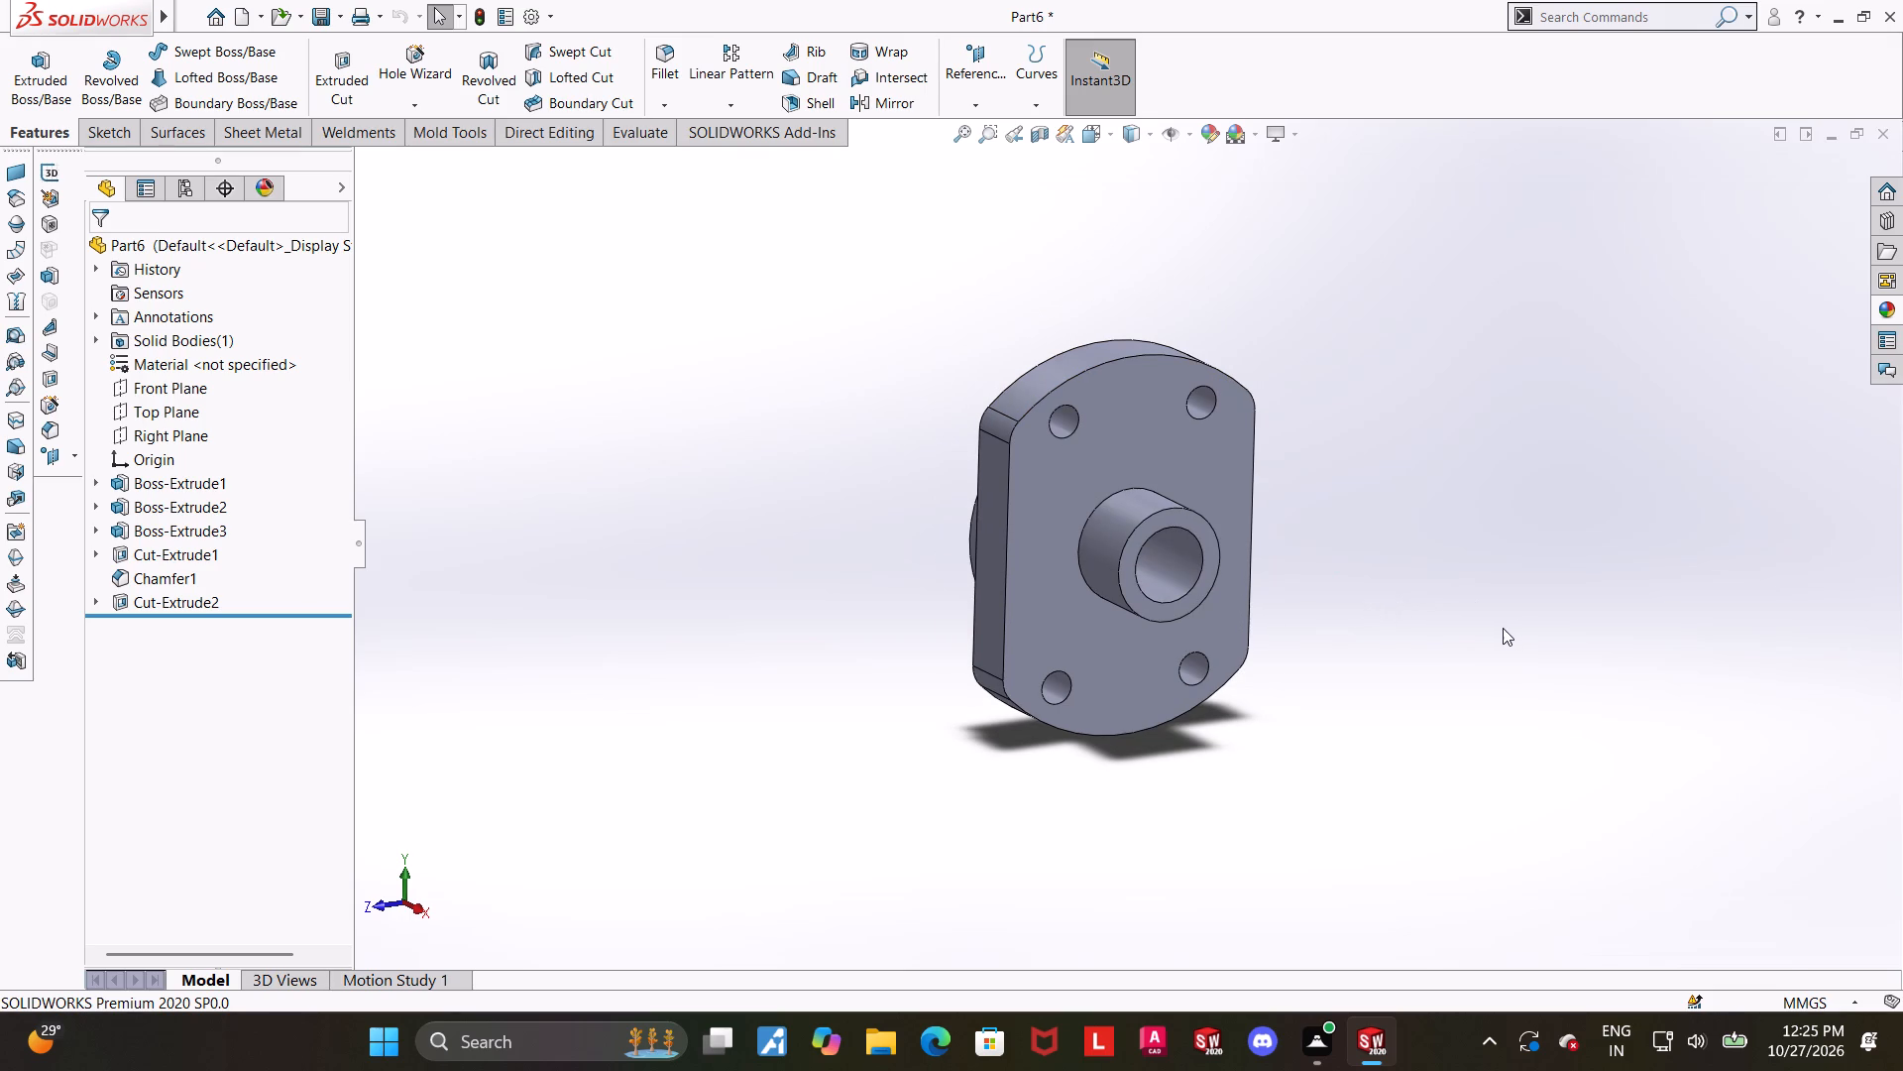
scroll(1387, 619, "up", 1)
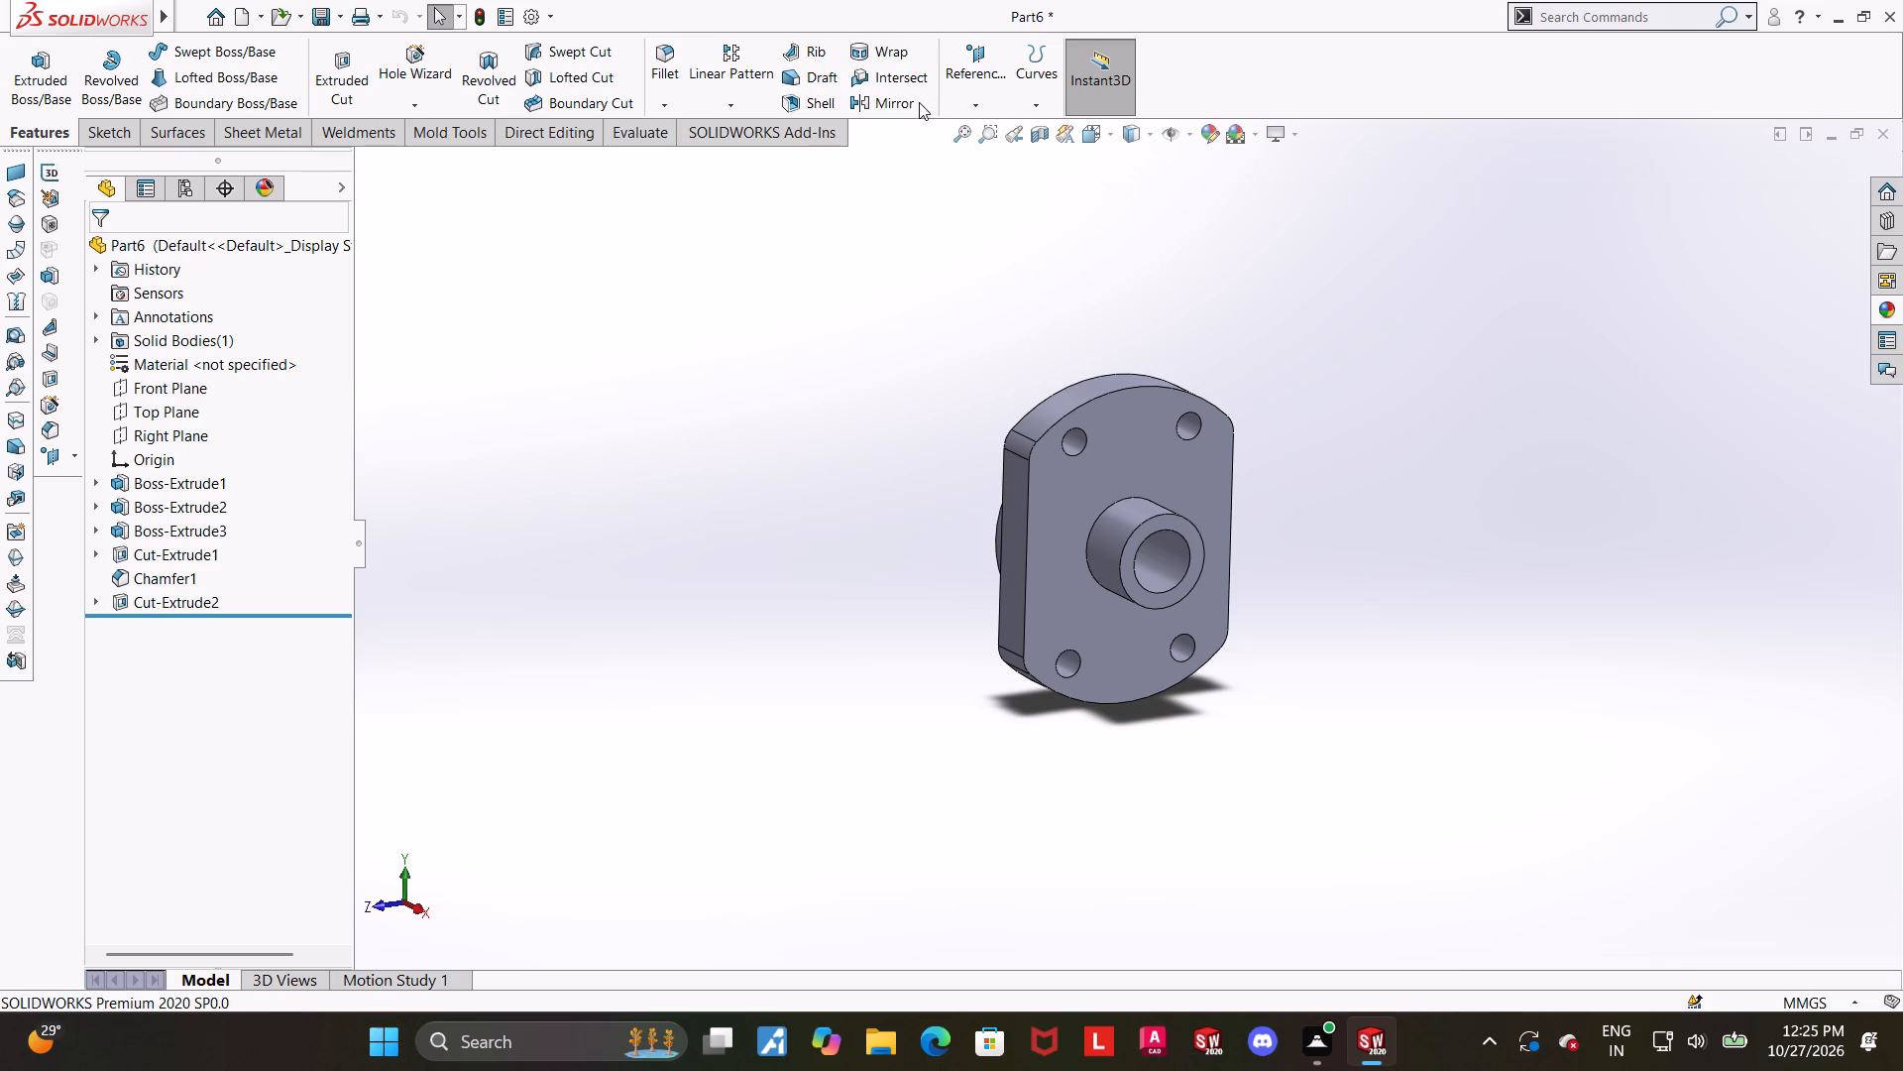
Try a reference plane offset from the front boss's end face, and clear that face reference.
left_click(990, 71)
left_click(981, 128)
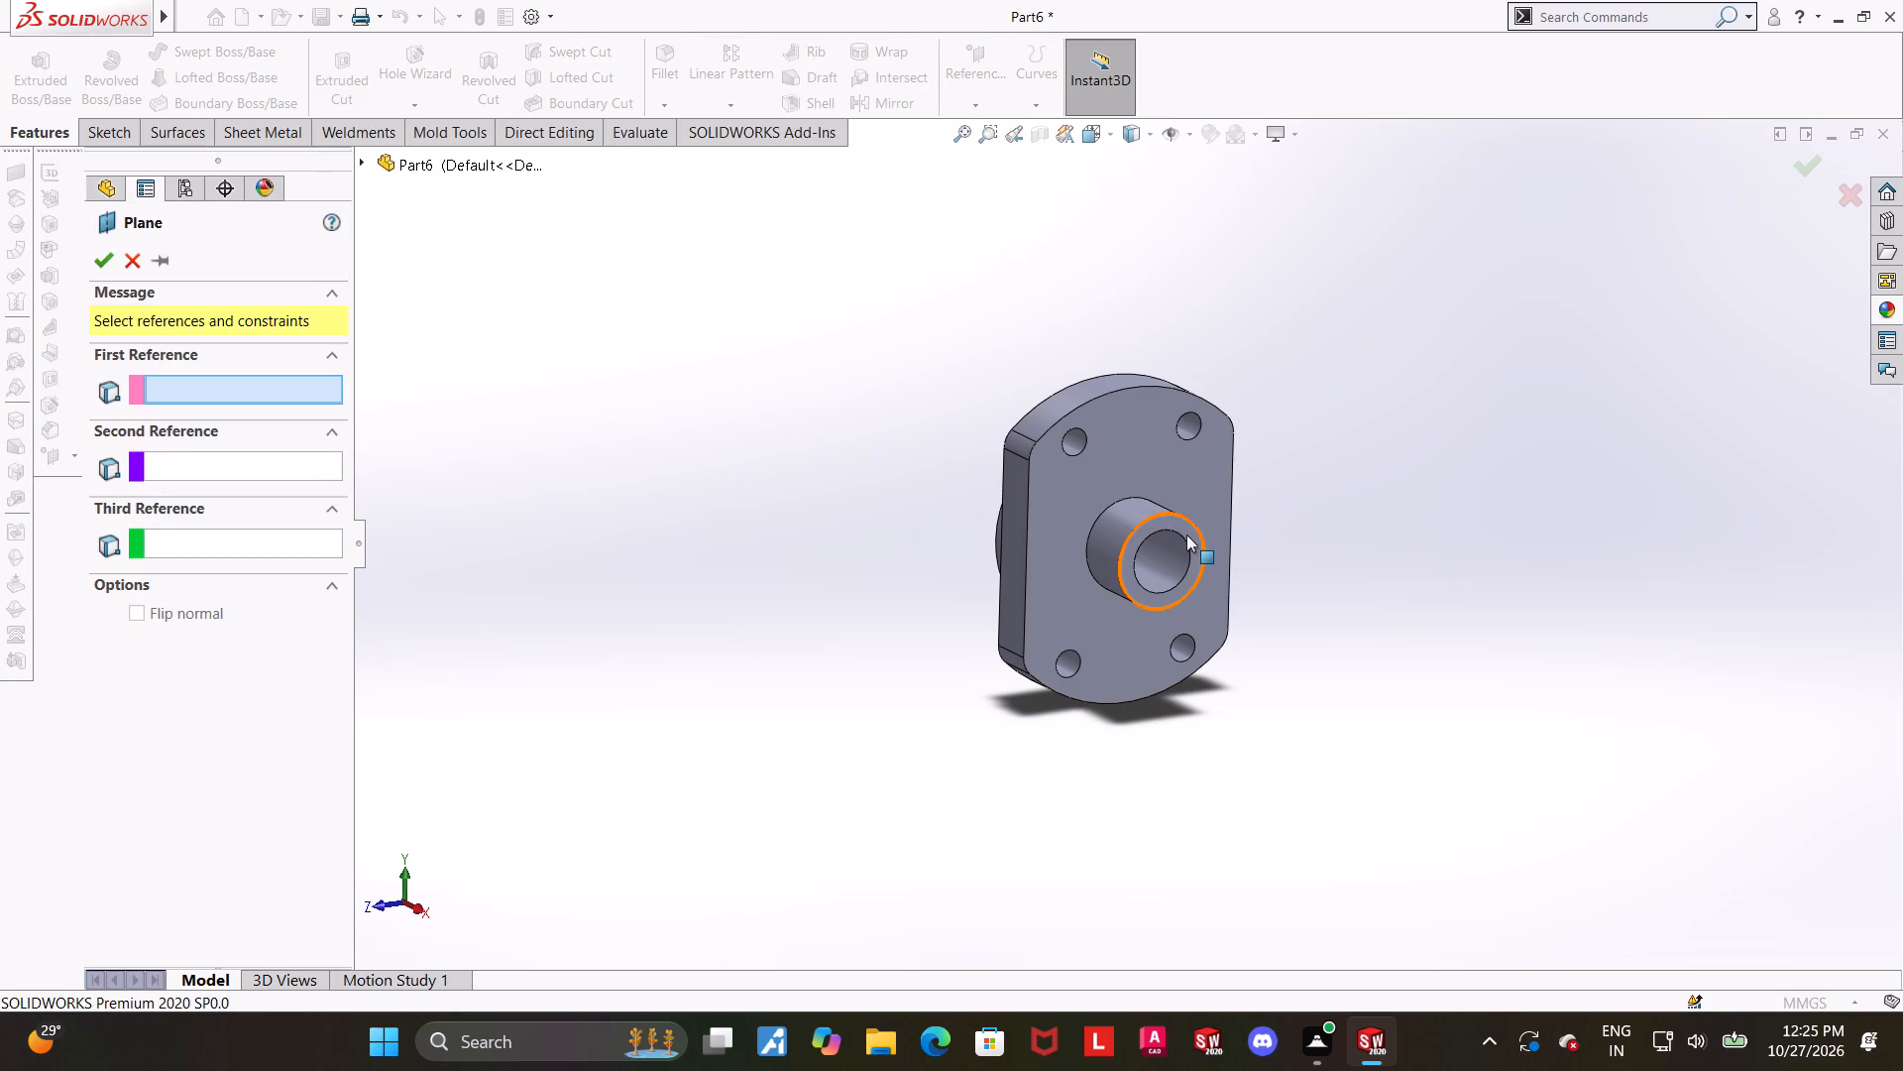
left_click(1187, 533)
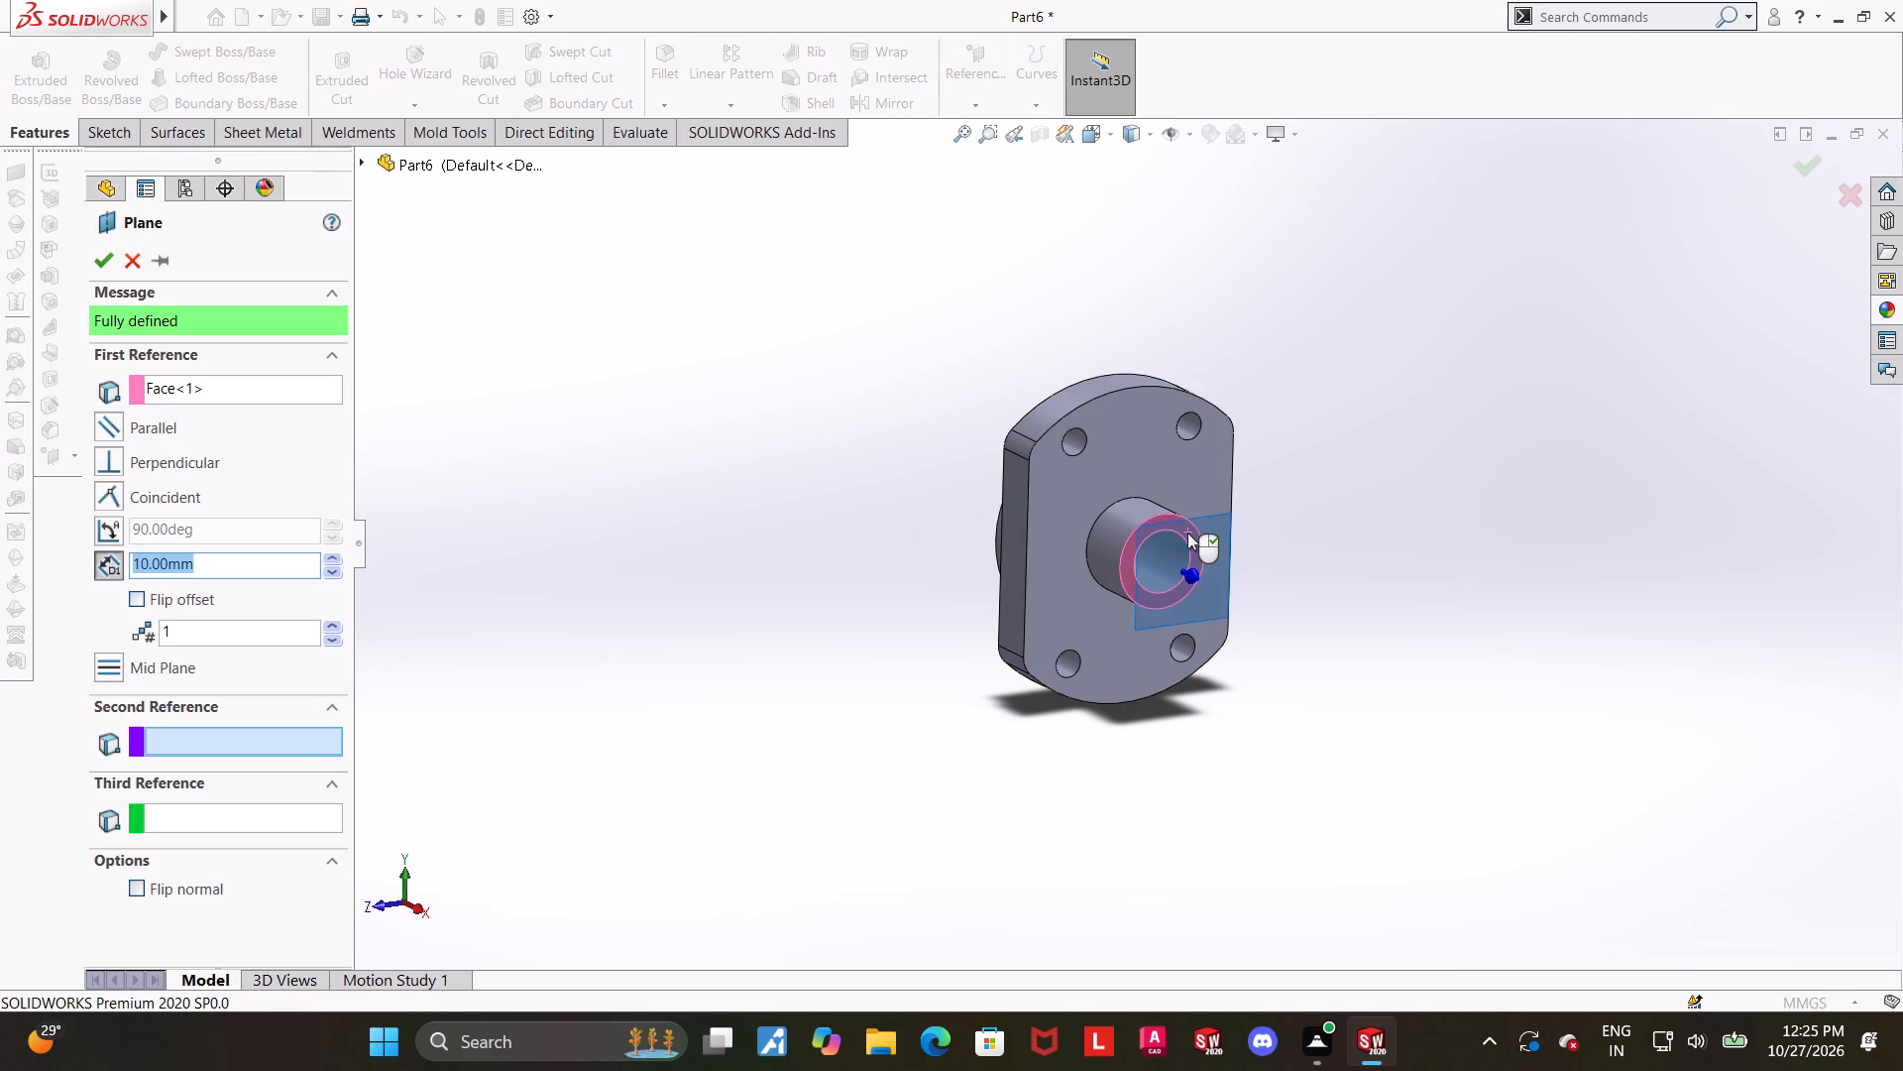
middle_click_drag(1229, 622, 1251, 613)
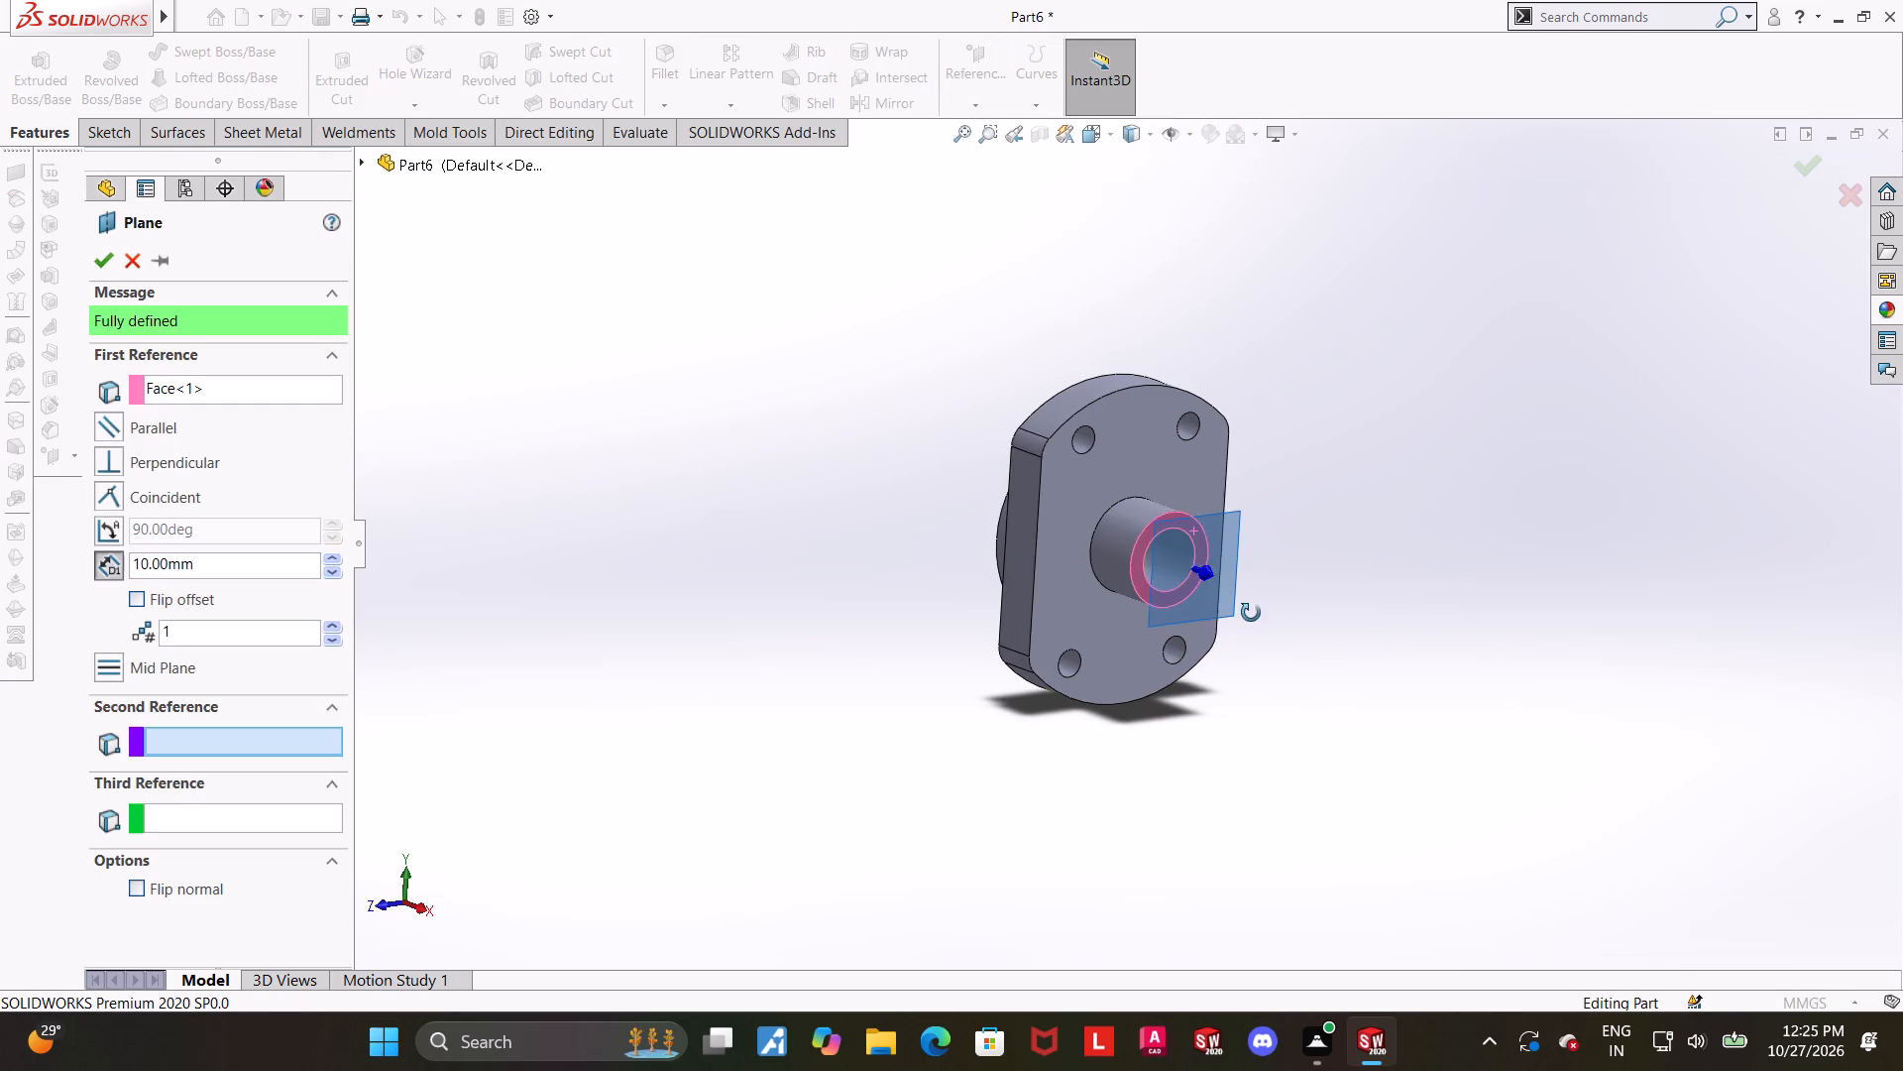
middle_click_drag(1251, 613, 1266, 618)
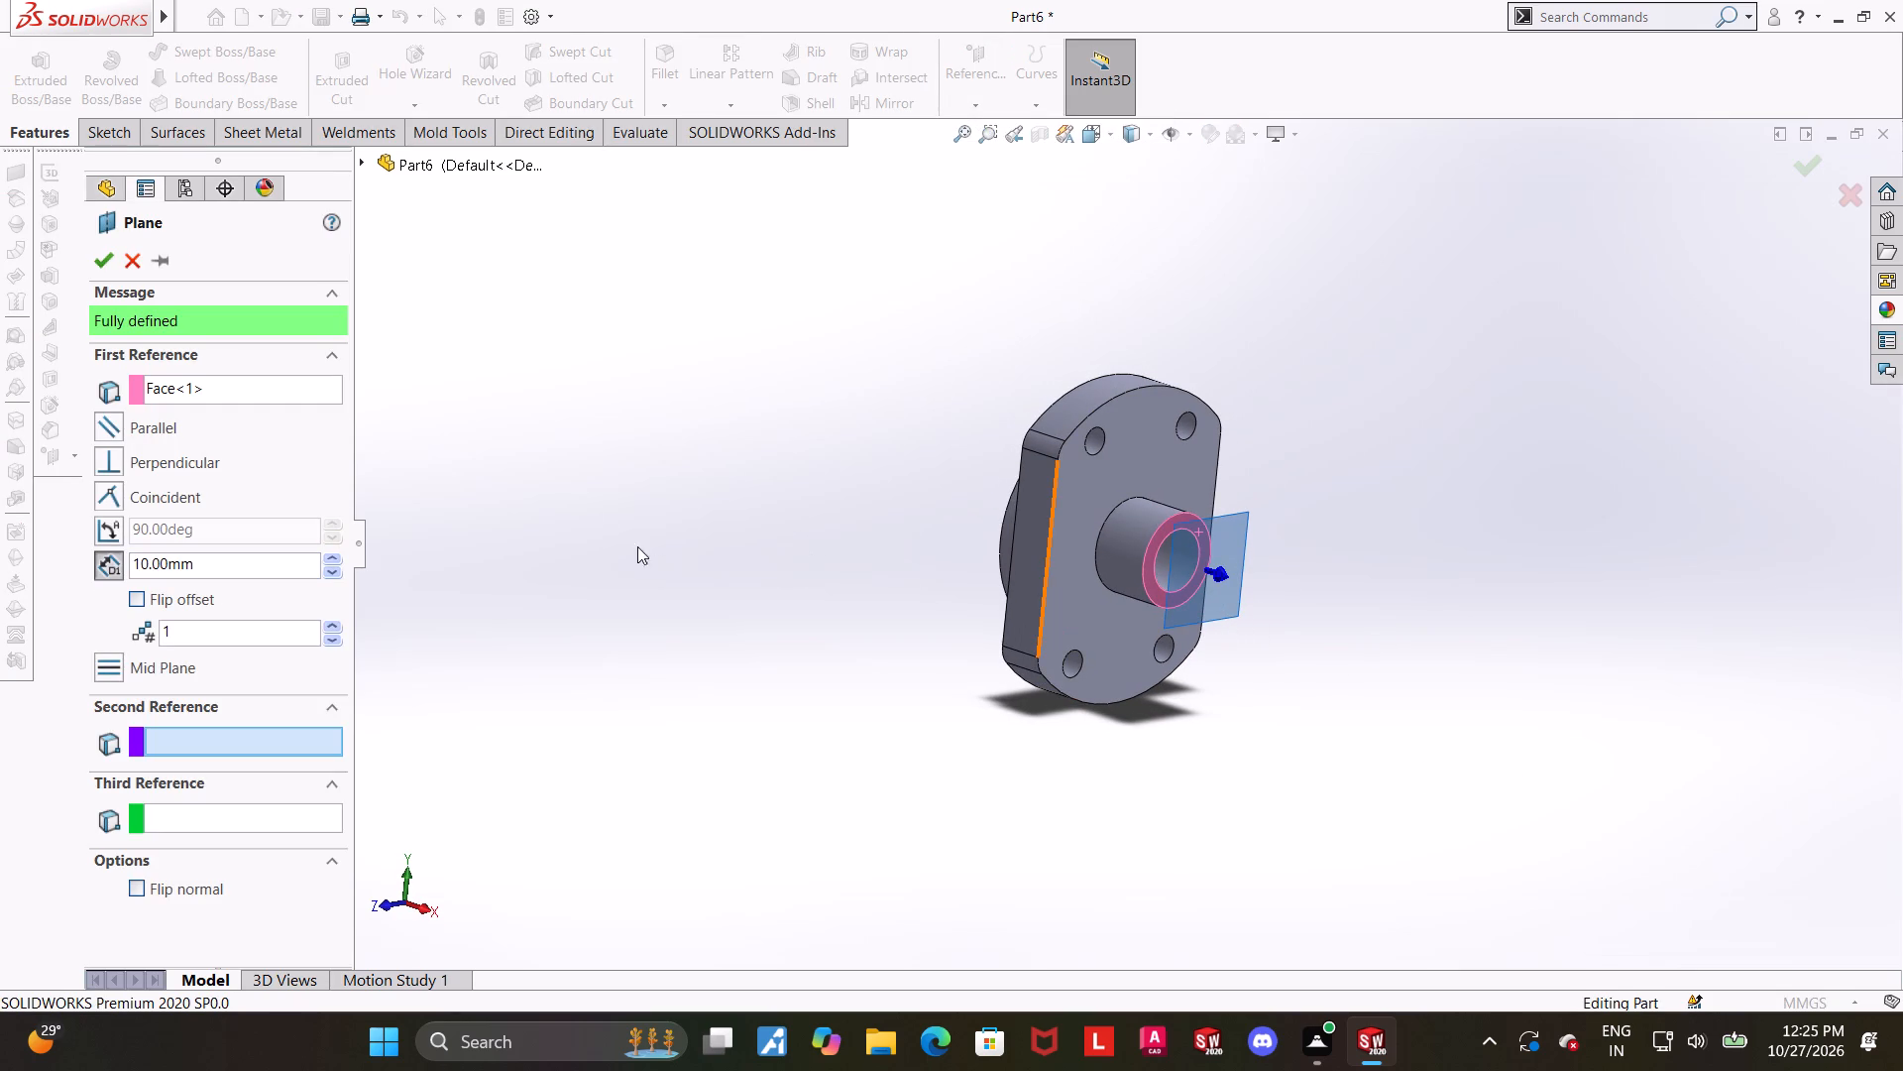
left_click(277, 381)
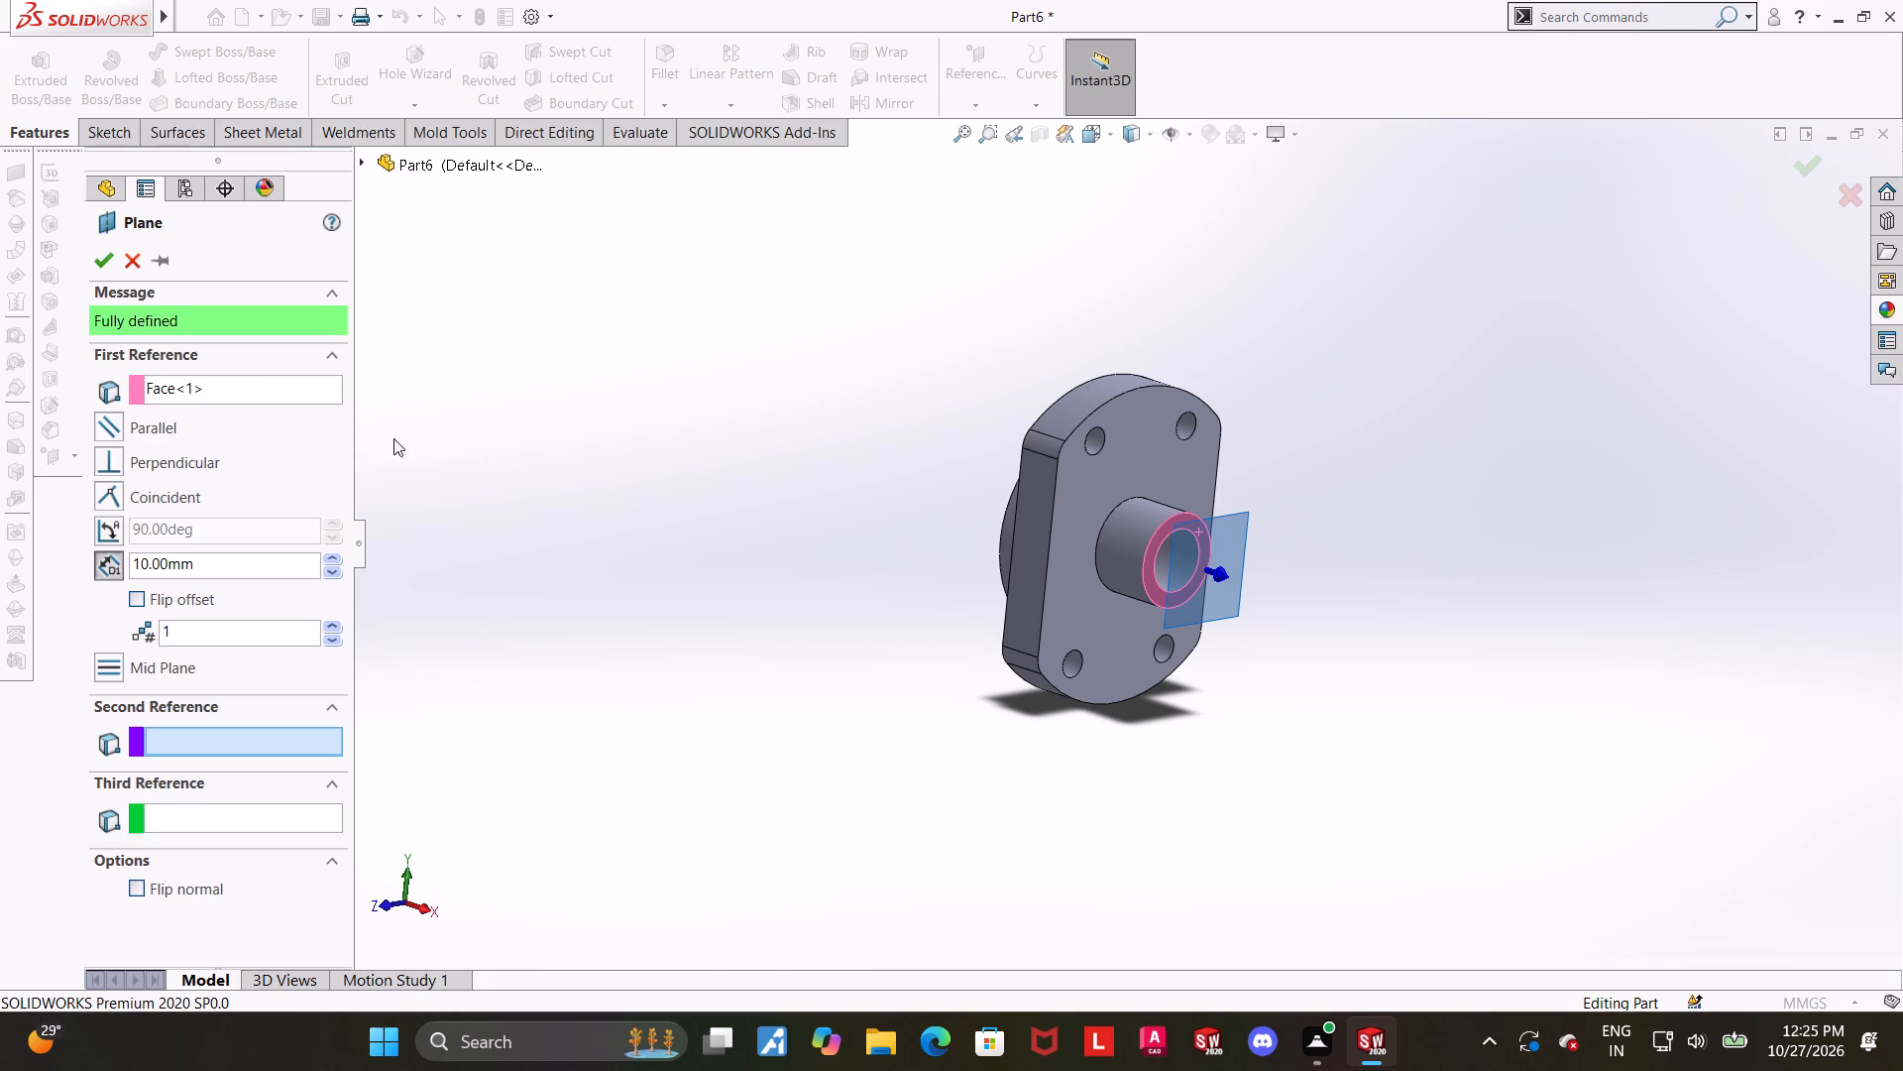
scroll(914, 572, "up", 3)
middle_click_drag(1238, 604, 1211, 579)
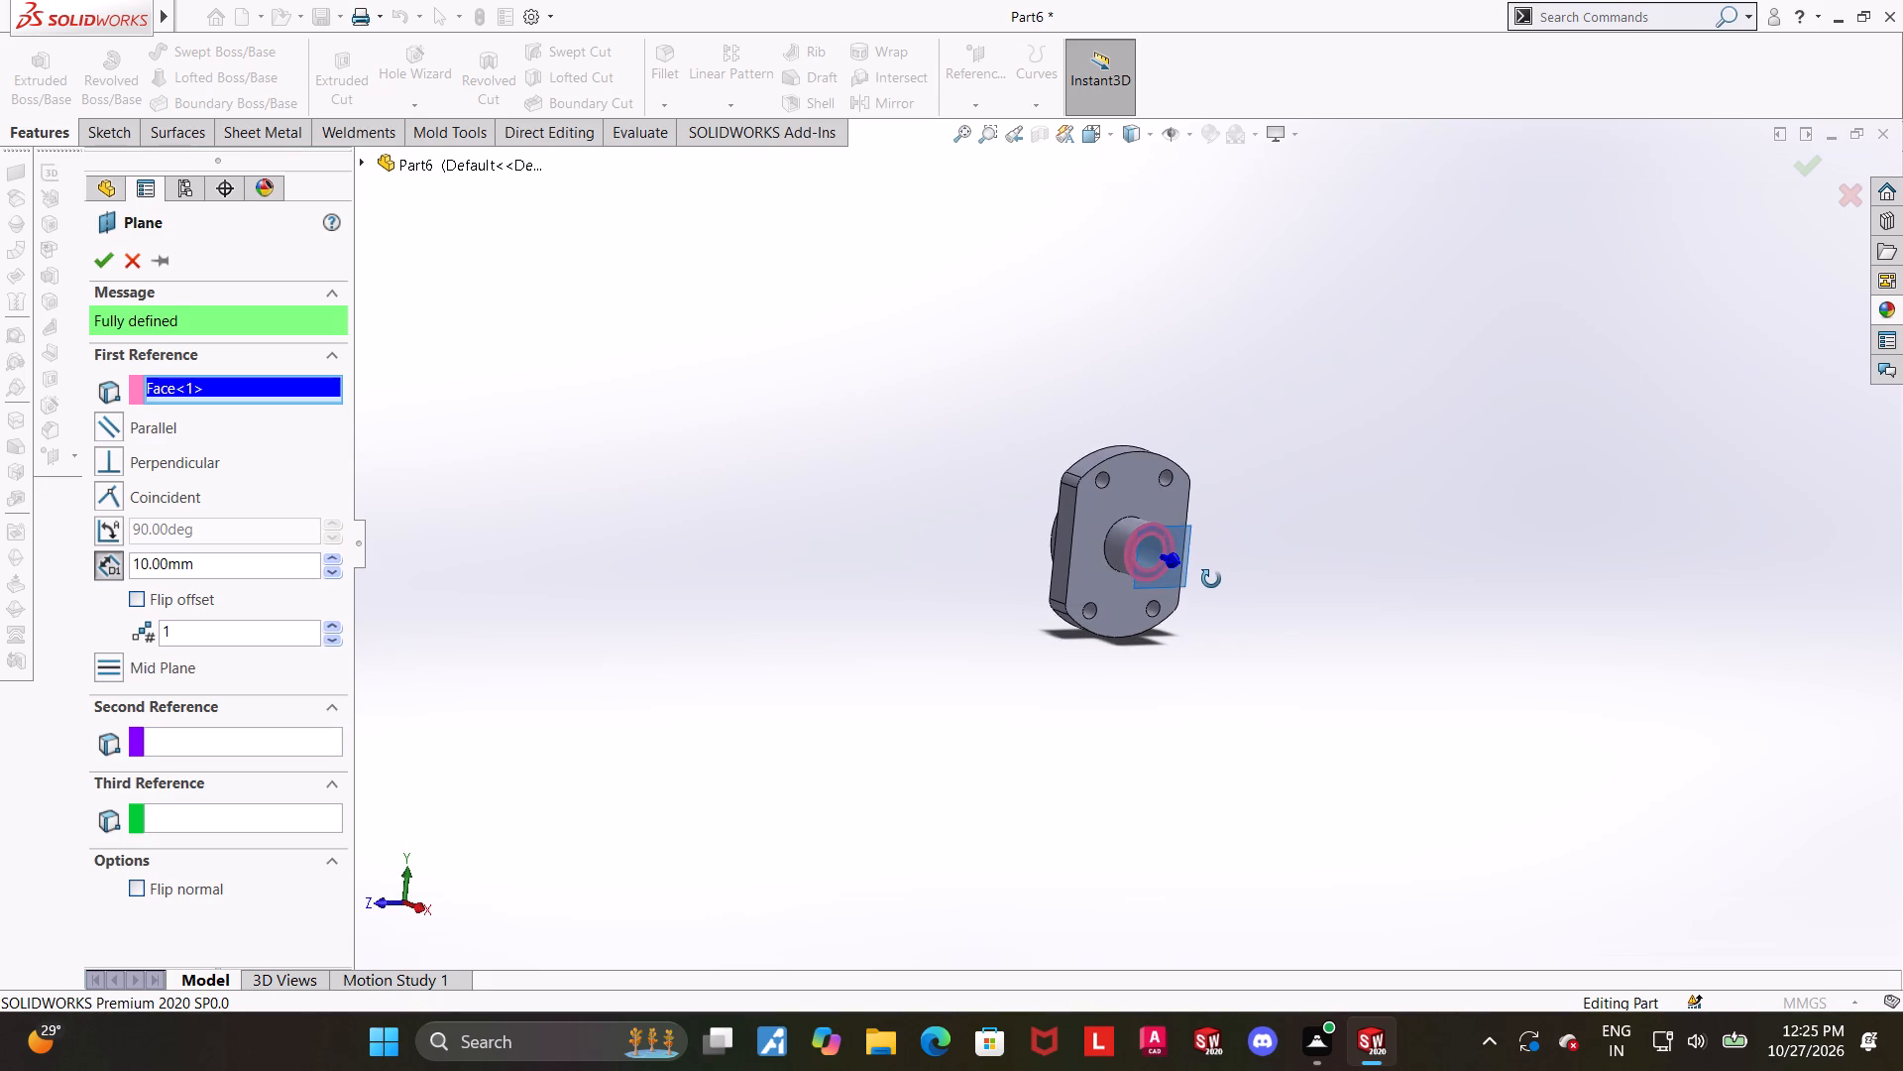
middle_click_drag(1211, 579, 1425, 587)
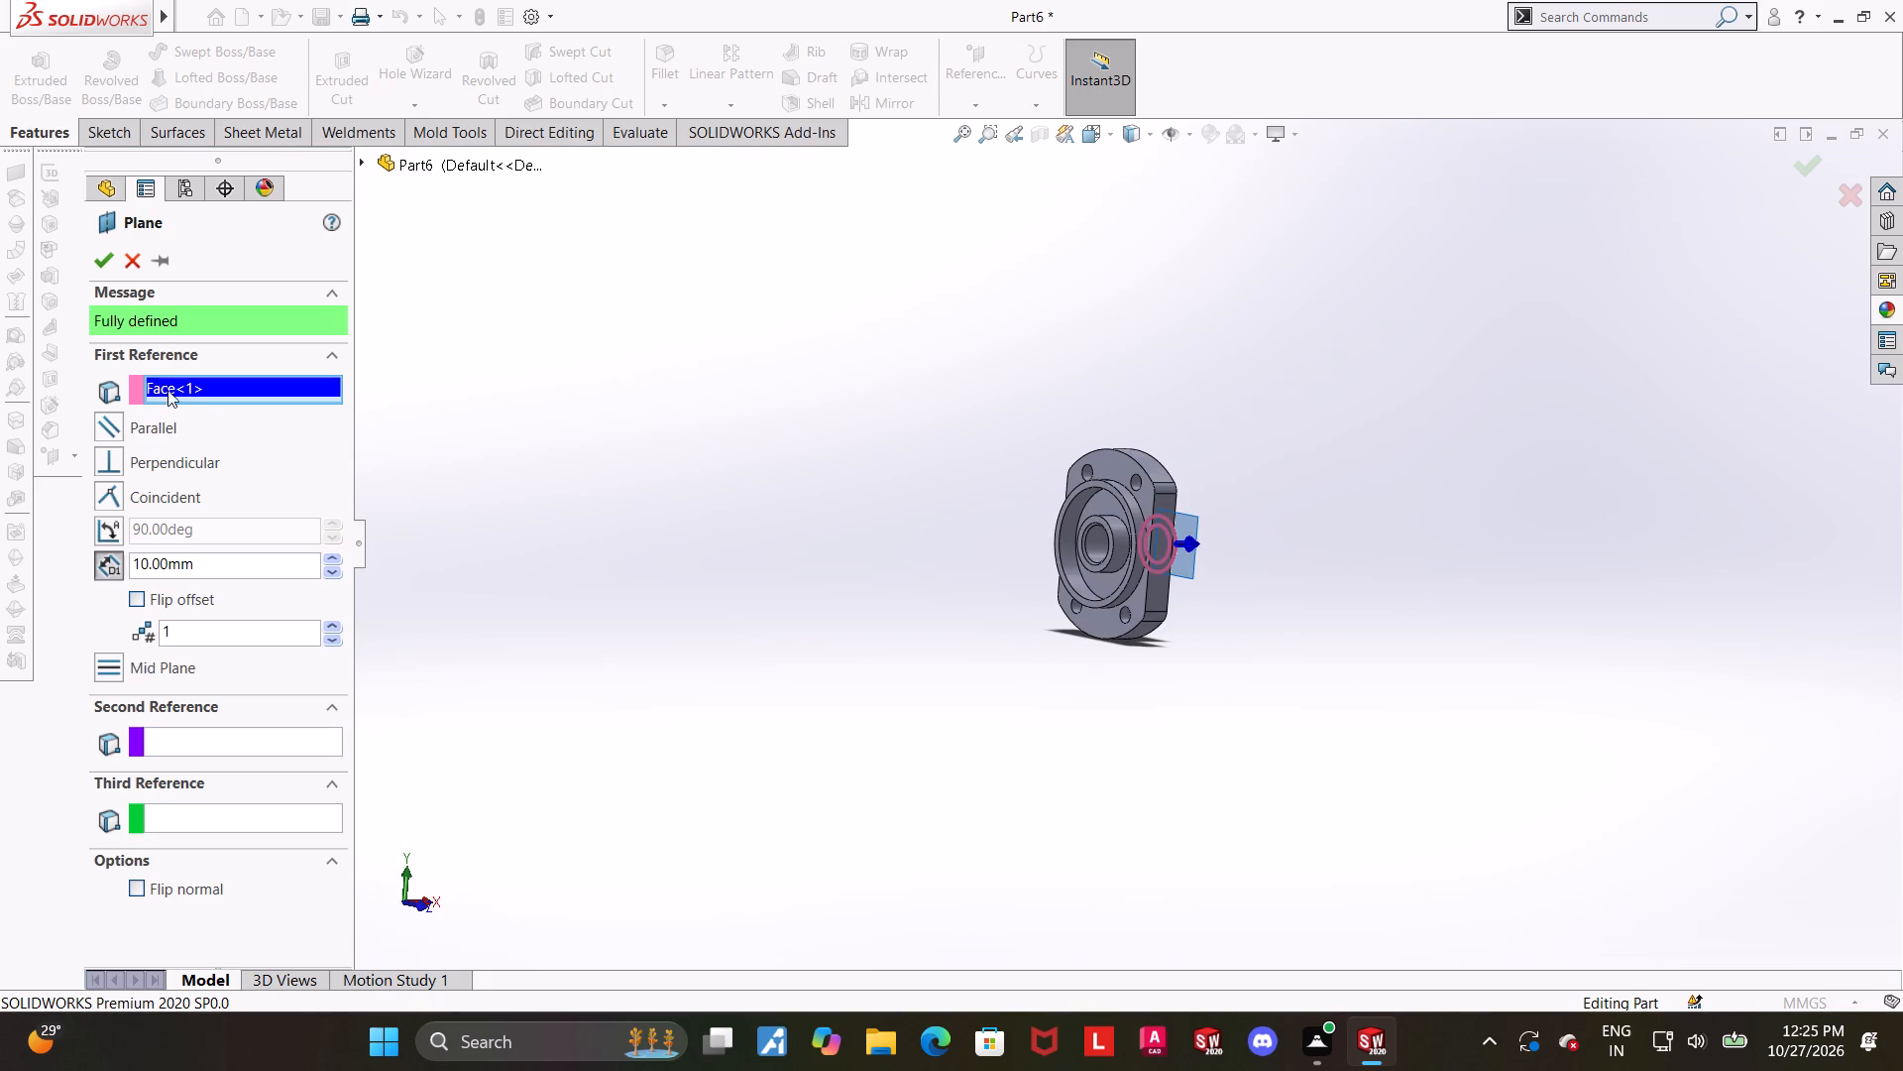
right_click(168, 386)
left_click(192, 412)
Create a reference plane offset 96 mm from the back boss's annular rim face, flipped toward the front boss side.
scroll(1232, 478, "down", 4)
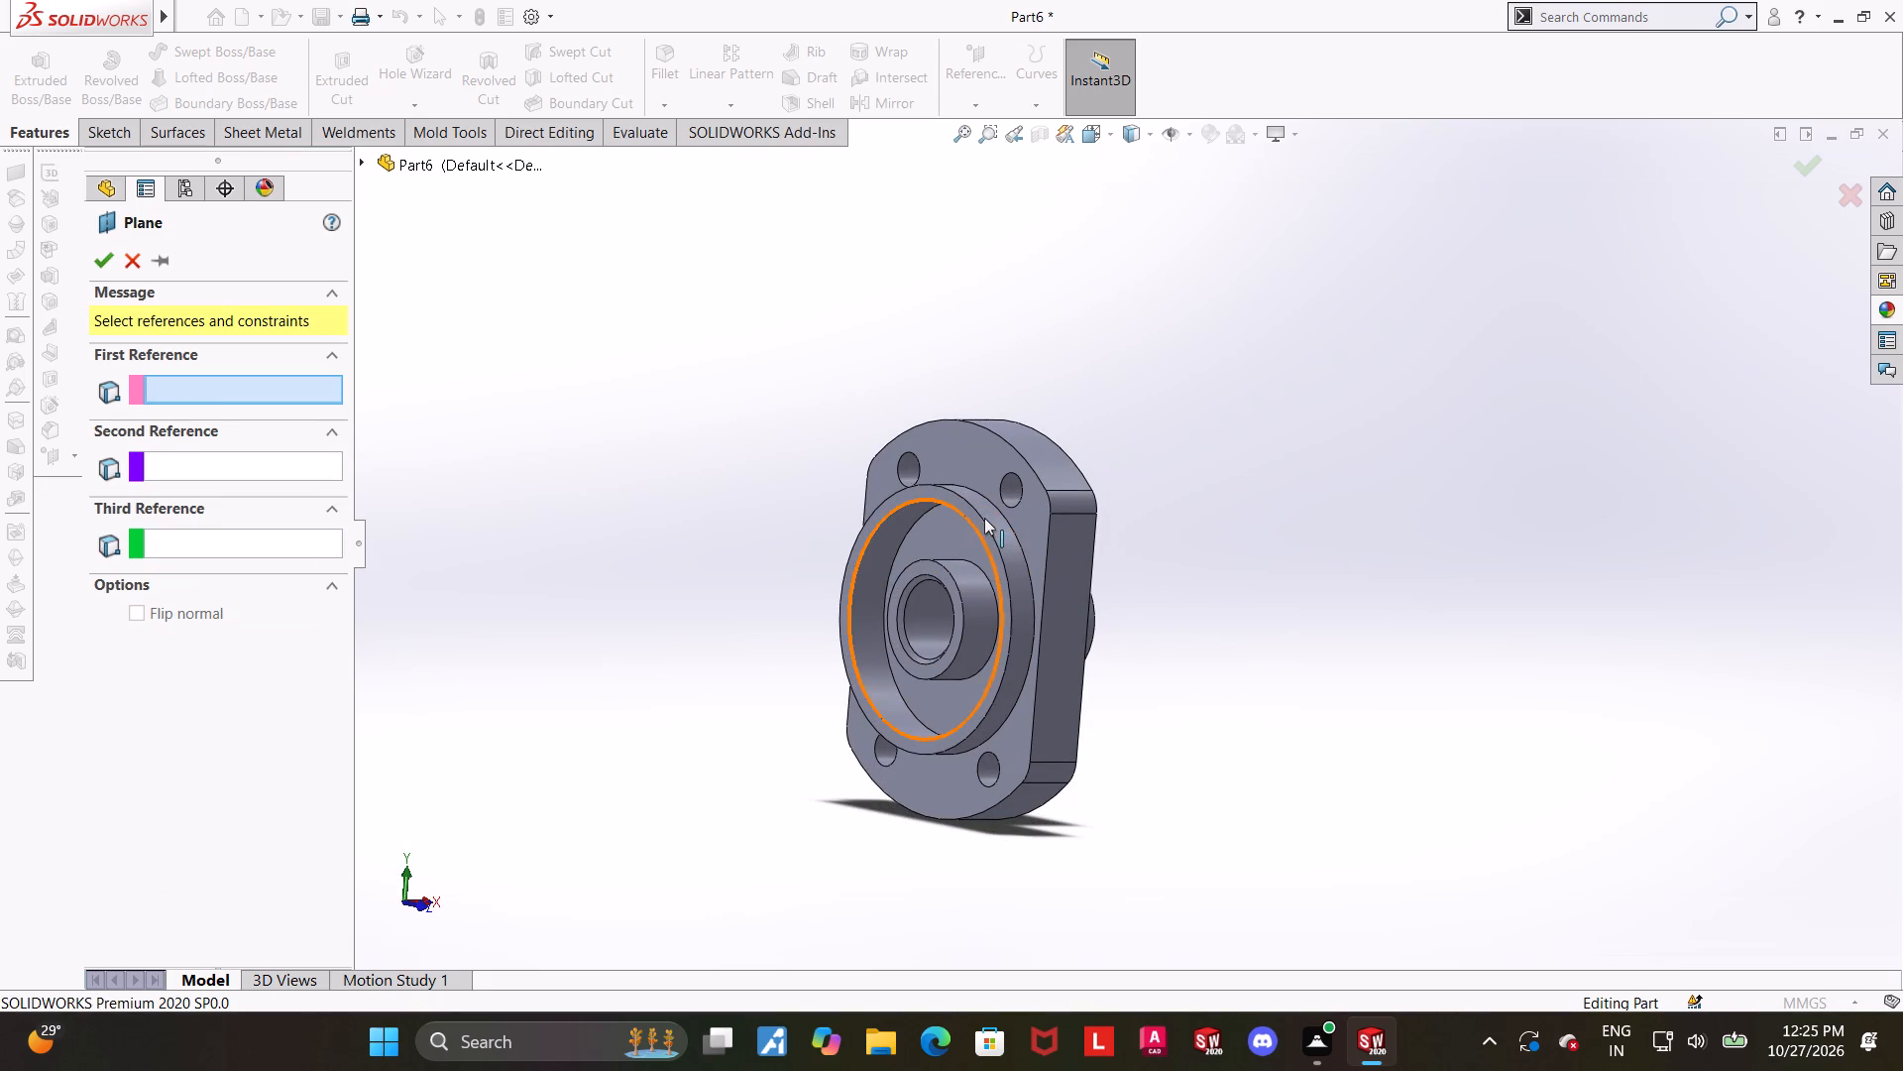
scroll(978, 526, "down", 4)
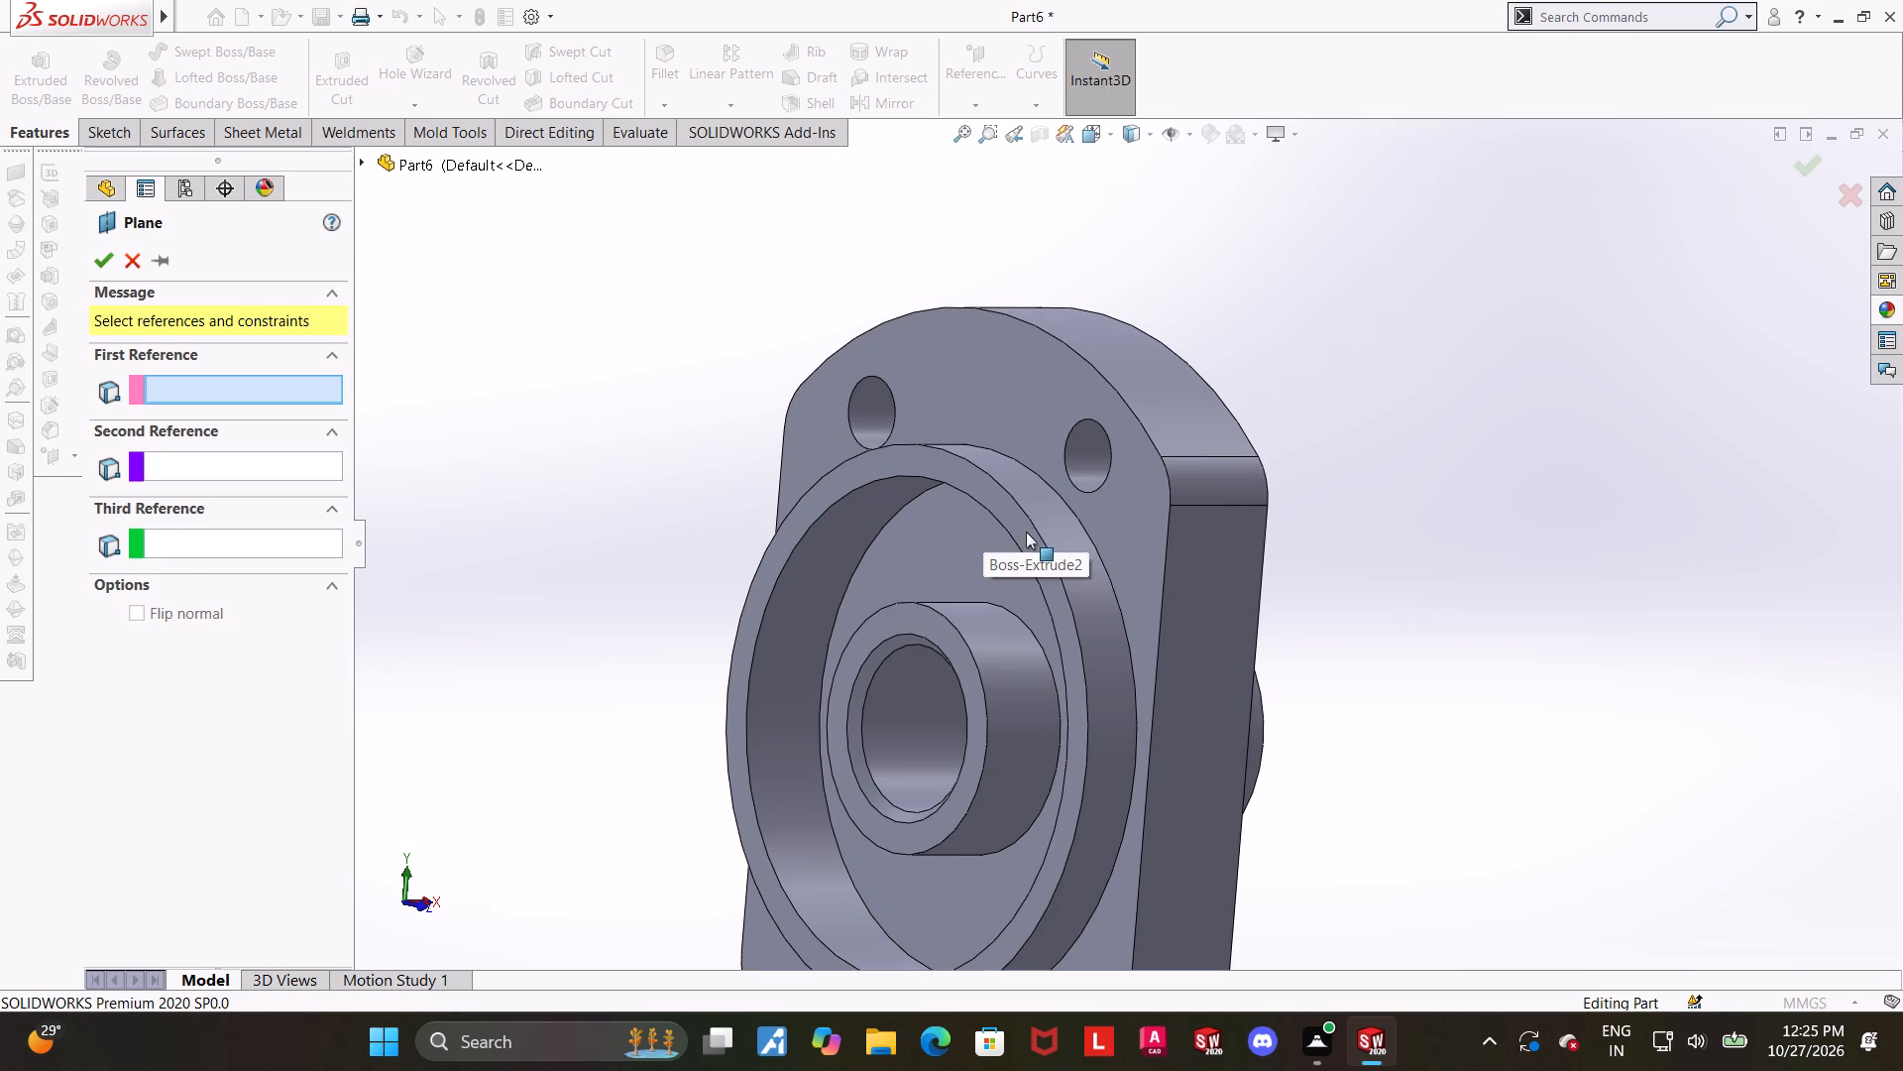
left_click(1026, 532)
middle_click_drag(1533, 613, 1294, 570)
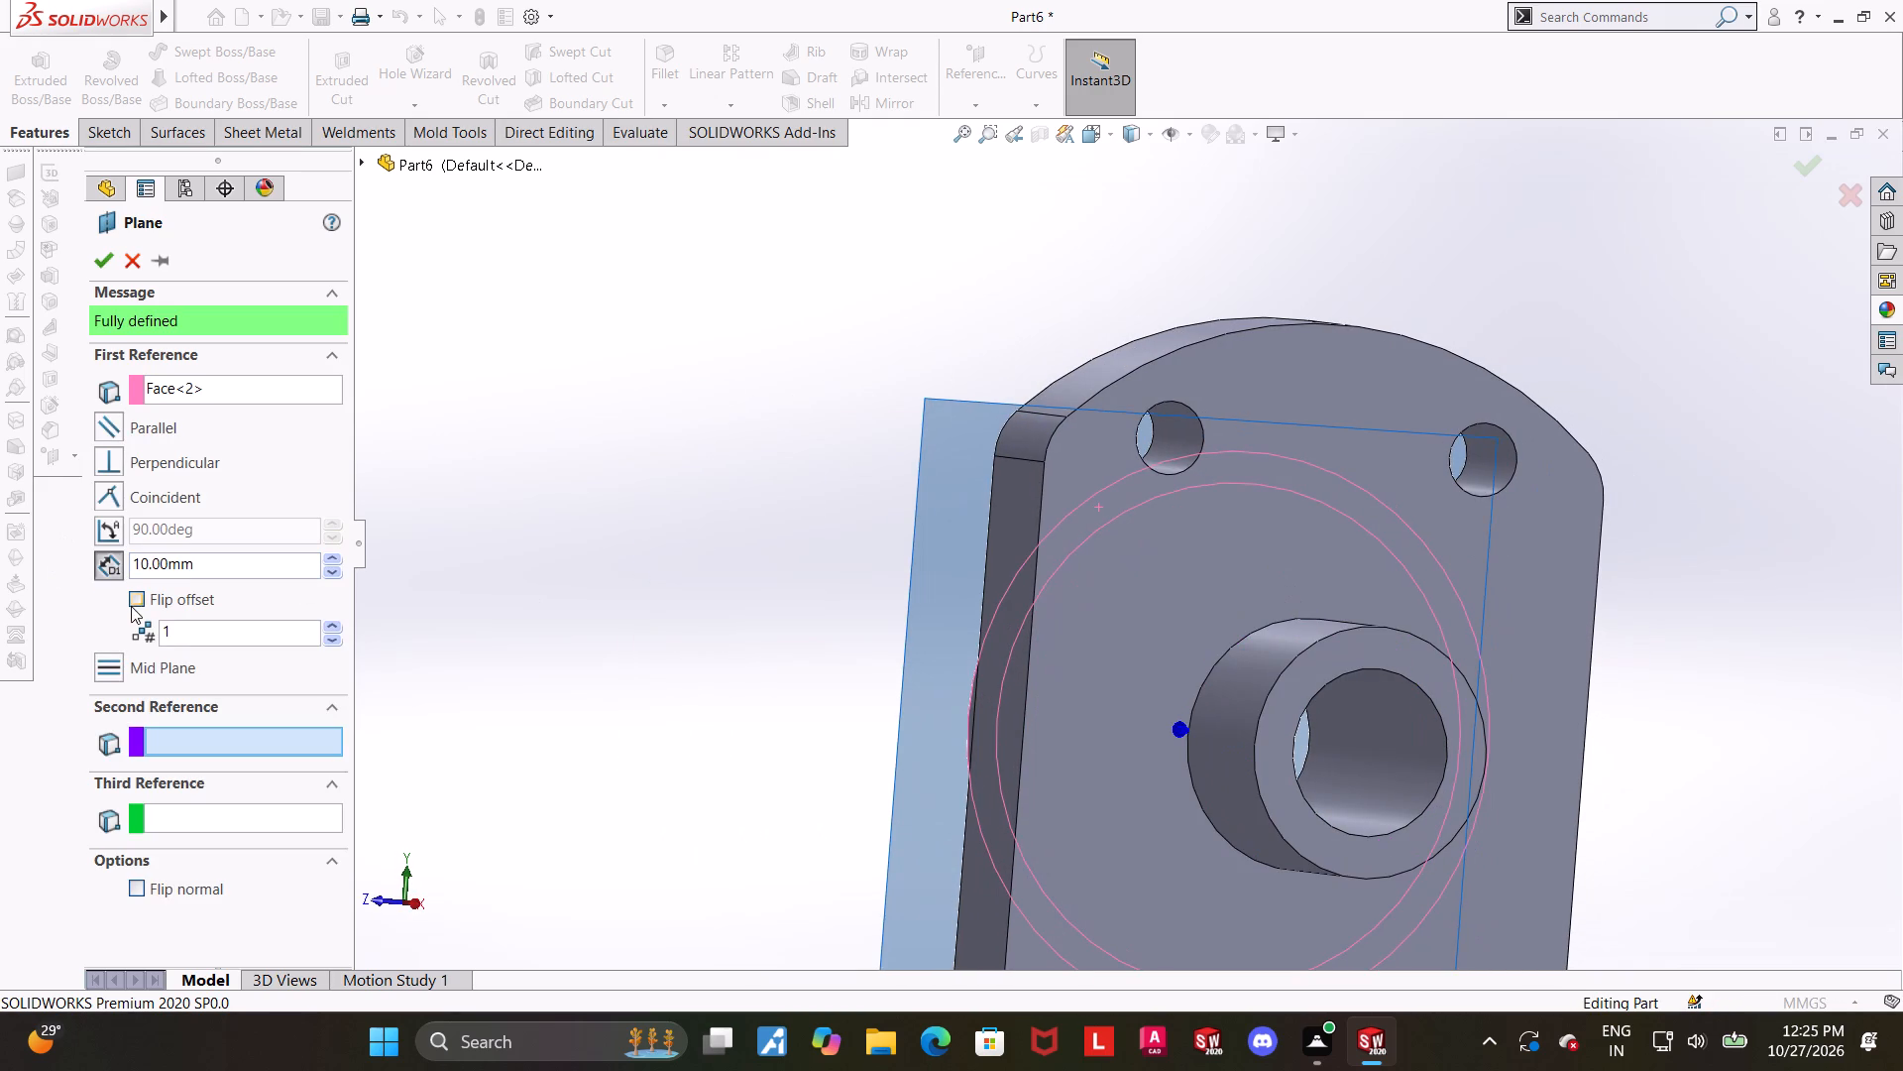
left_click(131, 606)
scroll(791, 674, "up", 5)
middle_click_drag(1053, 728, 1104, 753)
left_click(280, 572)
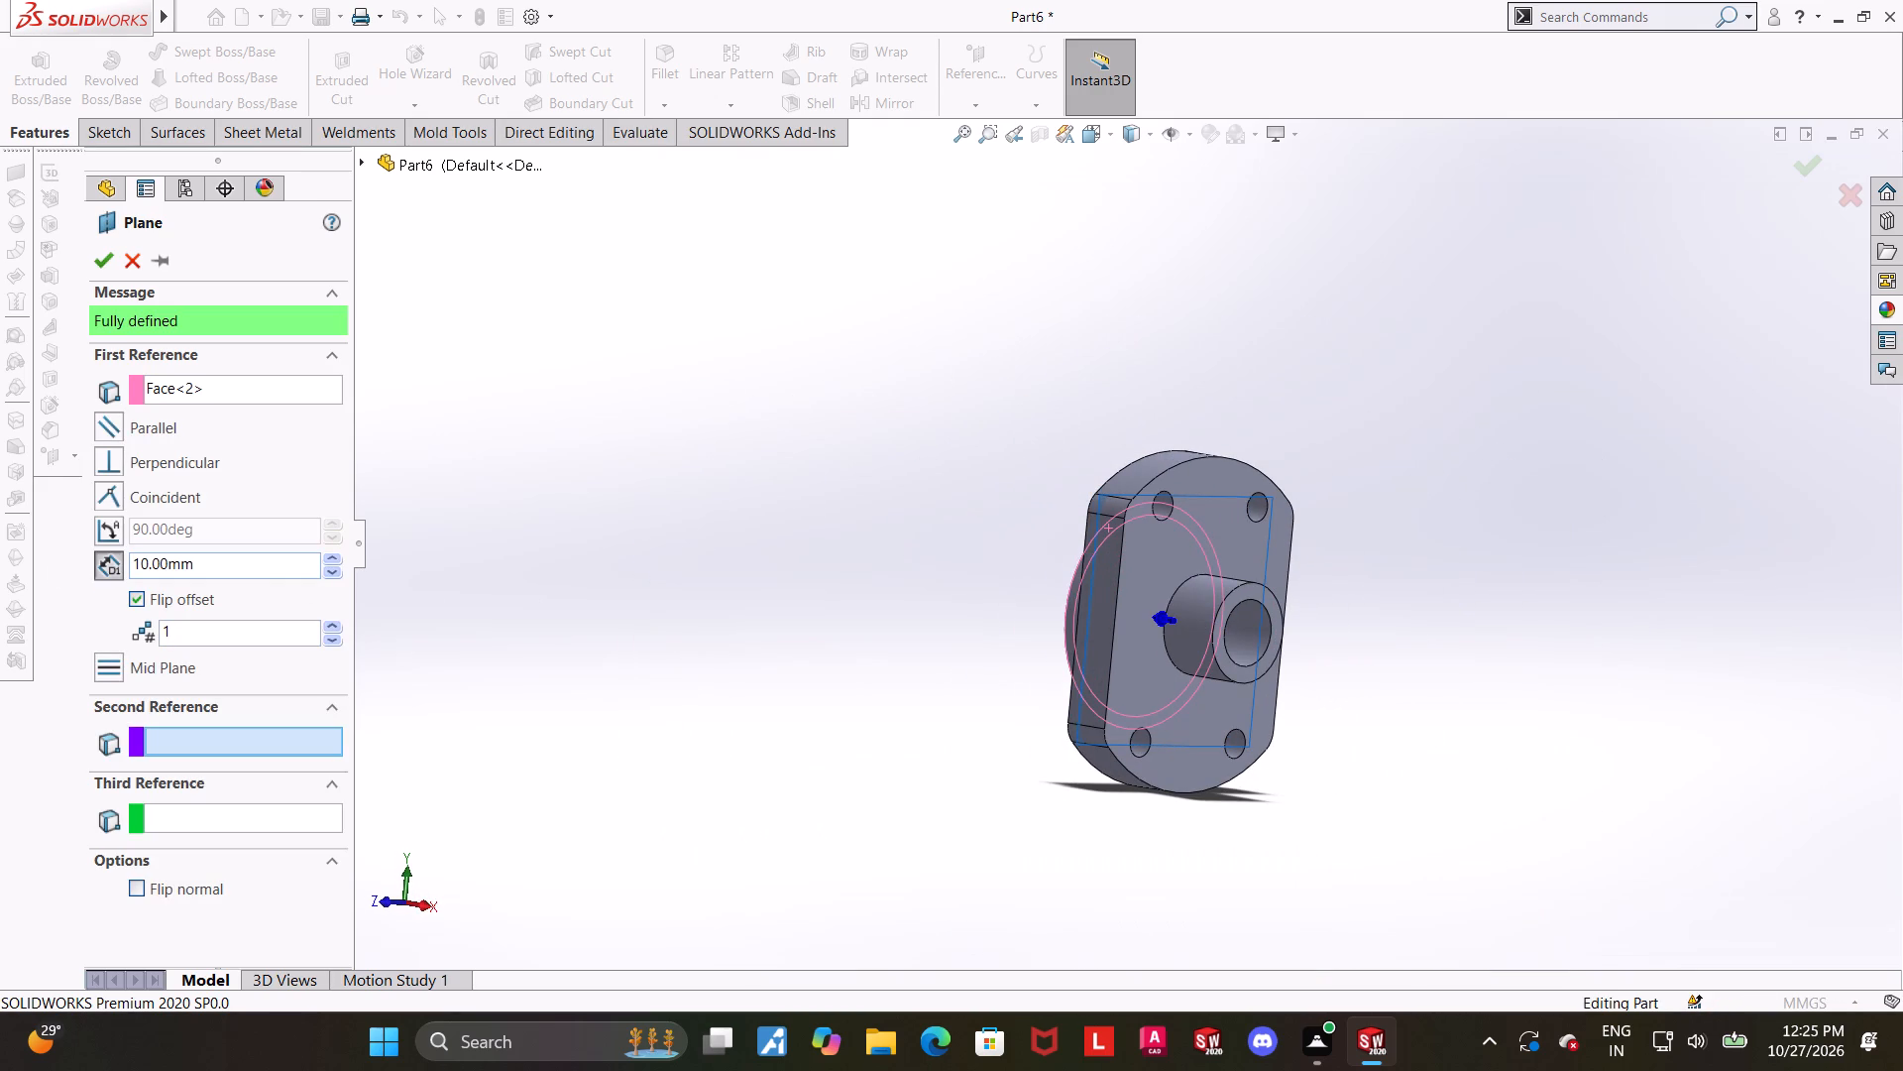
left_click_drag(280, 570, 0, 540)
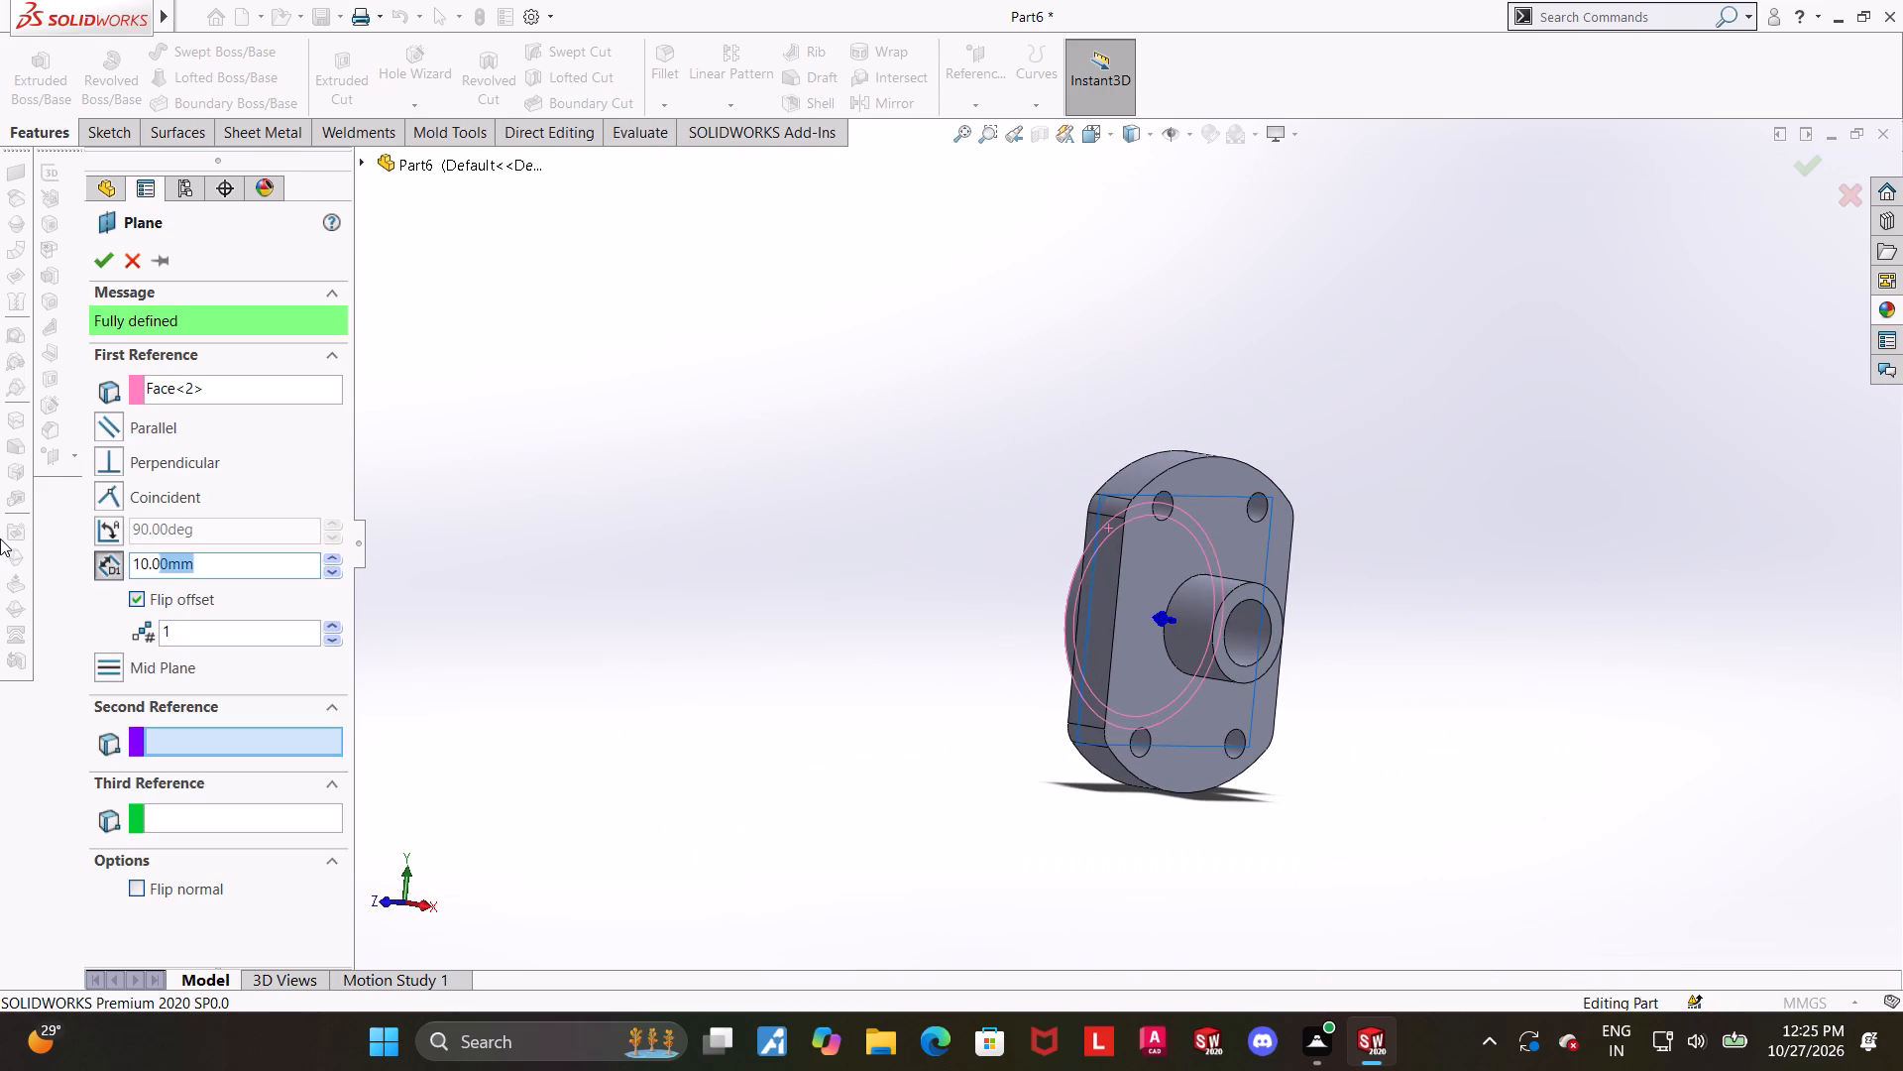
type("96")
key("Return")
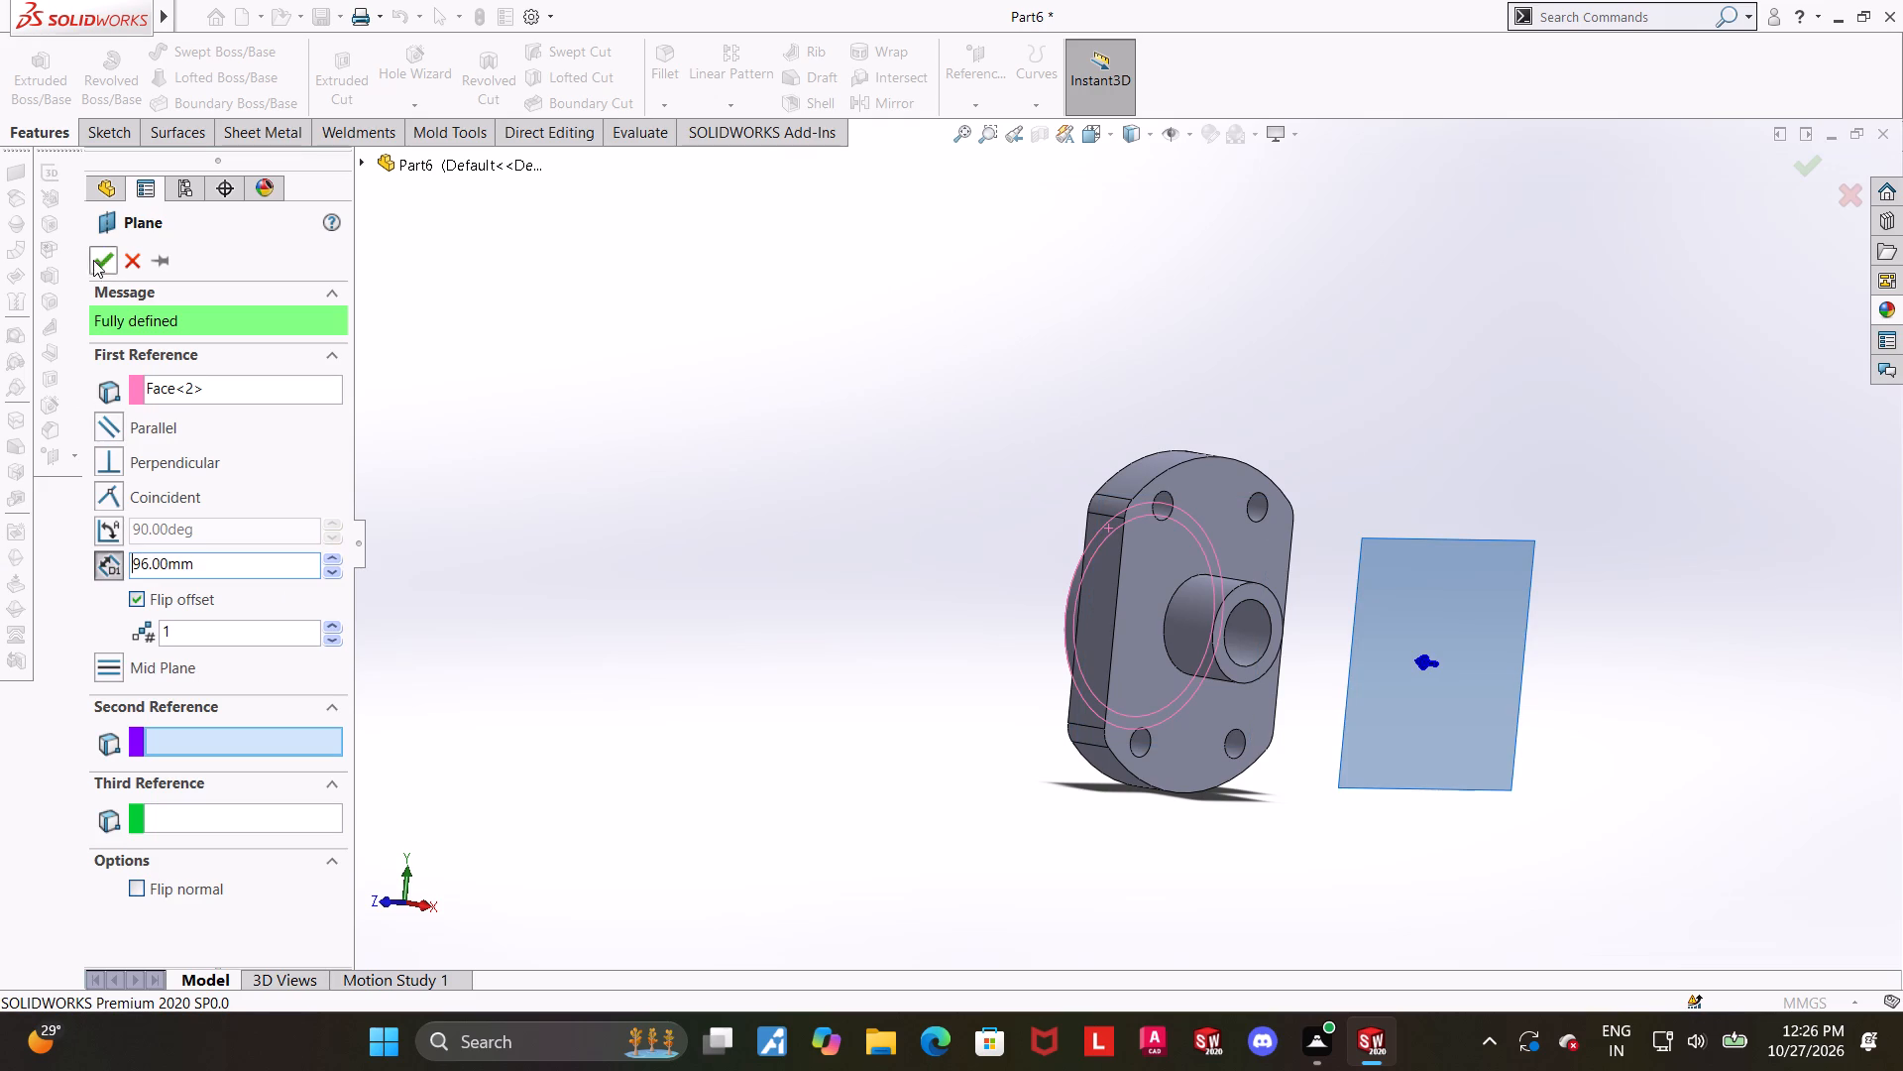
left_click(97, 256)
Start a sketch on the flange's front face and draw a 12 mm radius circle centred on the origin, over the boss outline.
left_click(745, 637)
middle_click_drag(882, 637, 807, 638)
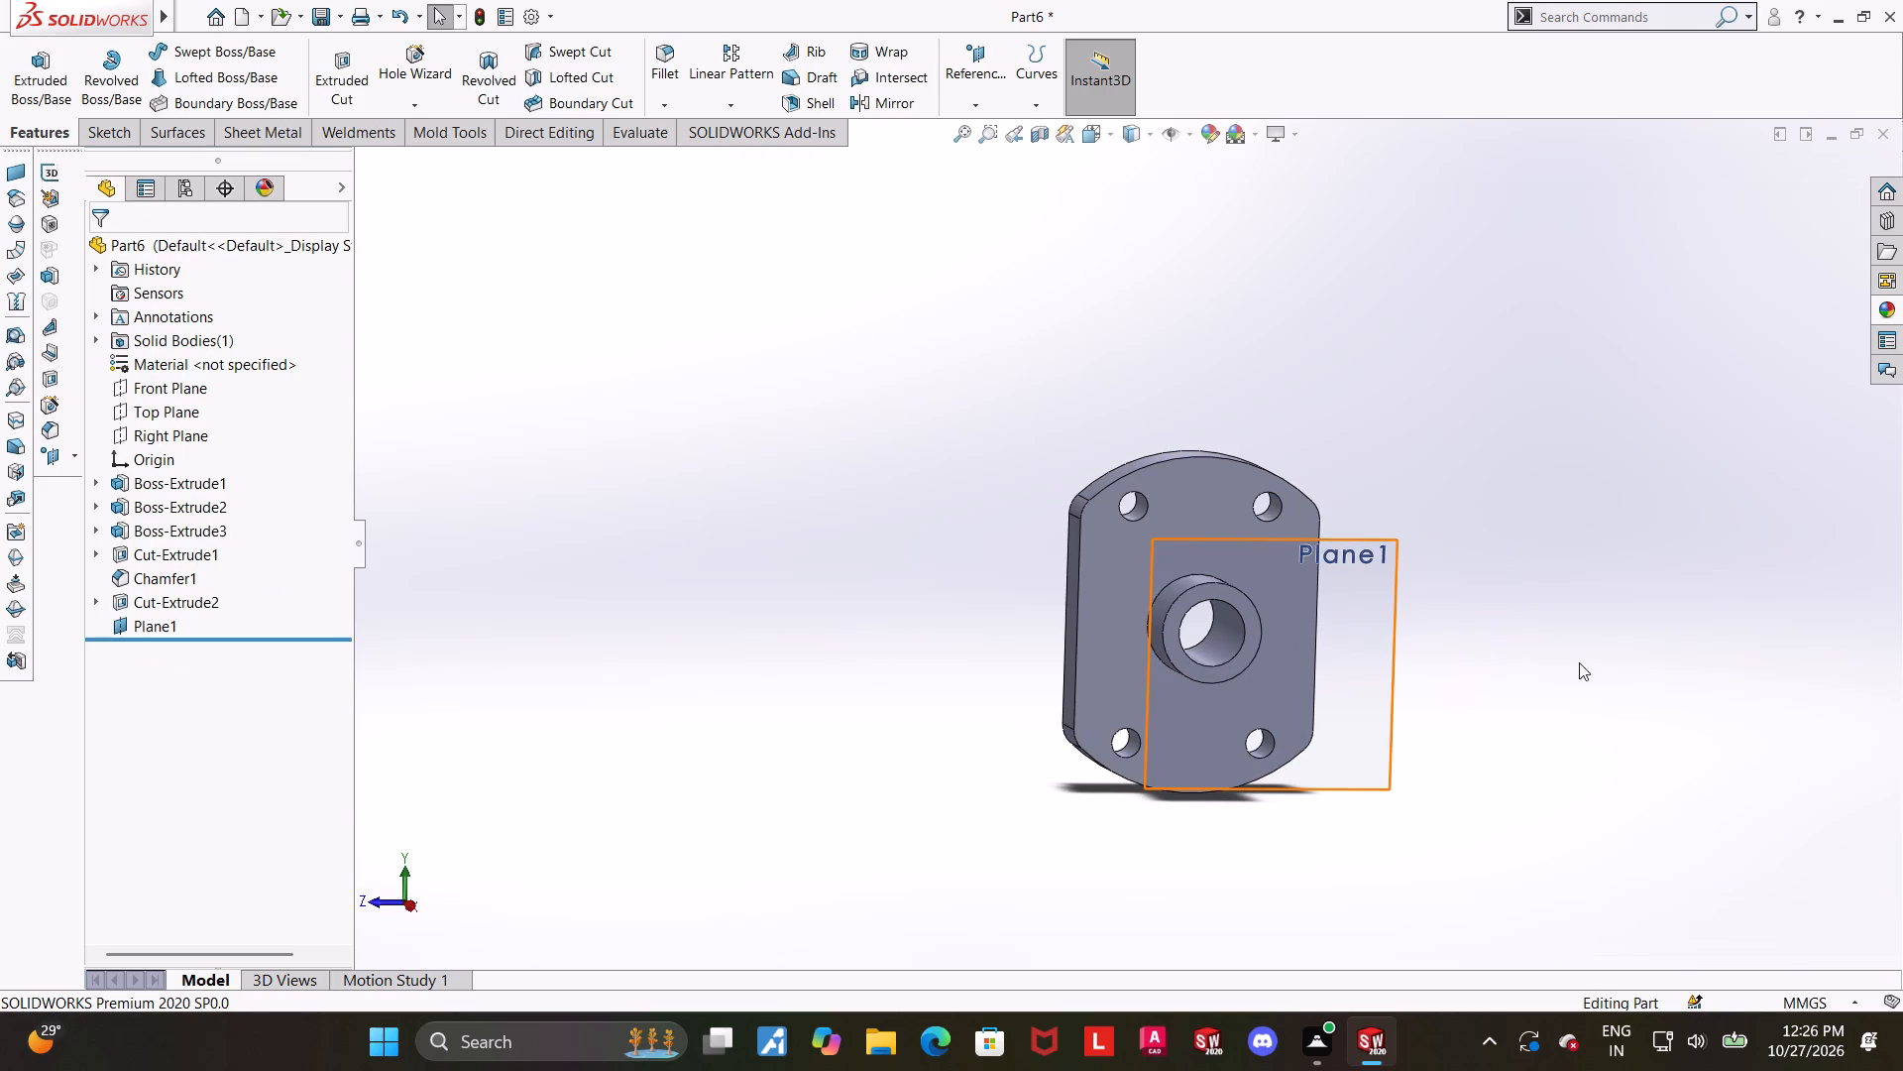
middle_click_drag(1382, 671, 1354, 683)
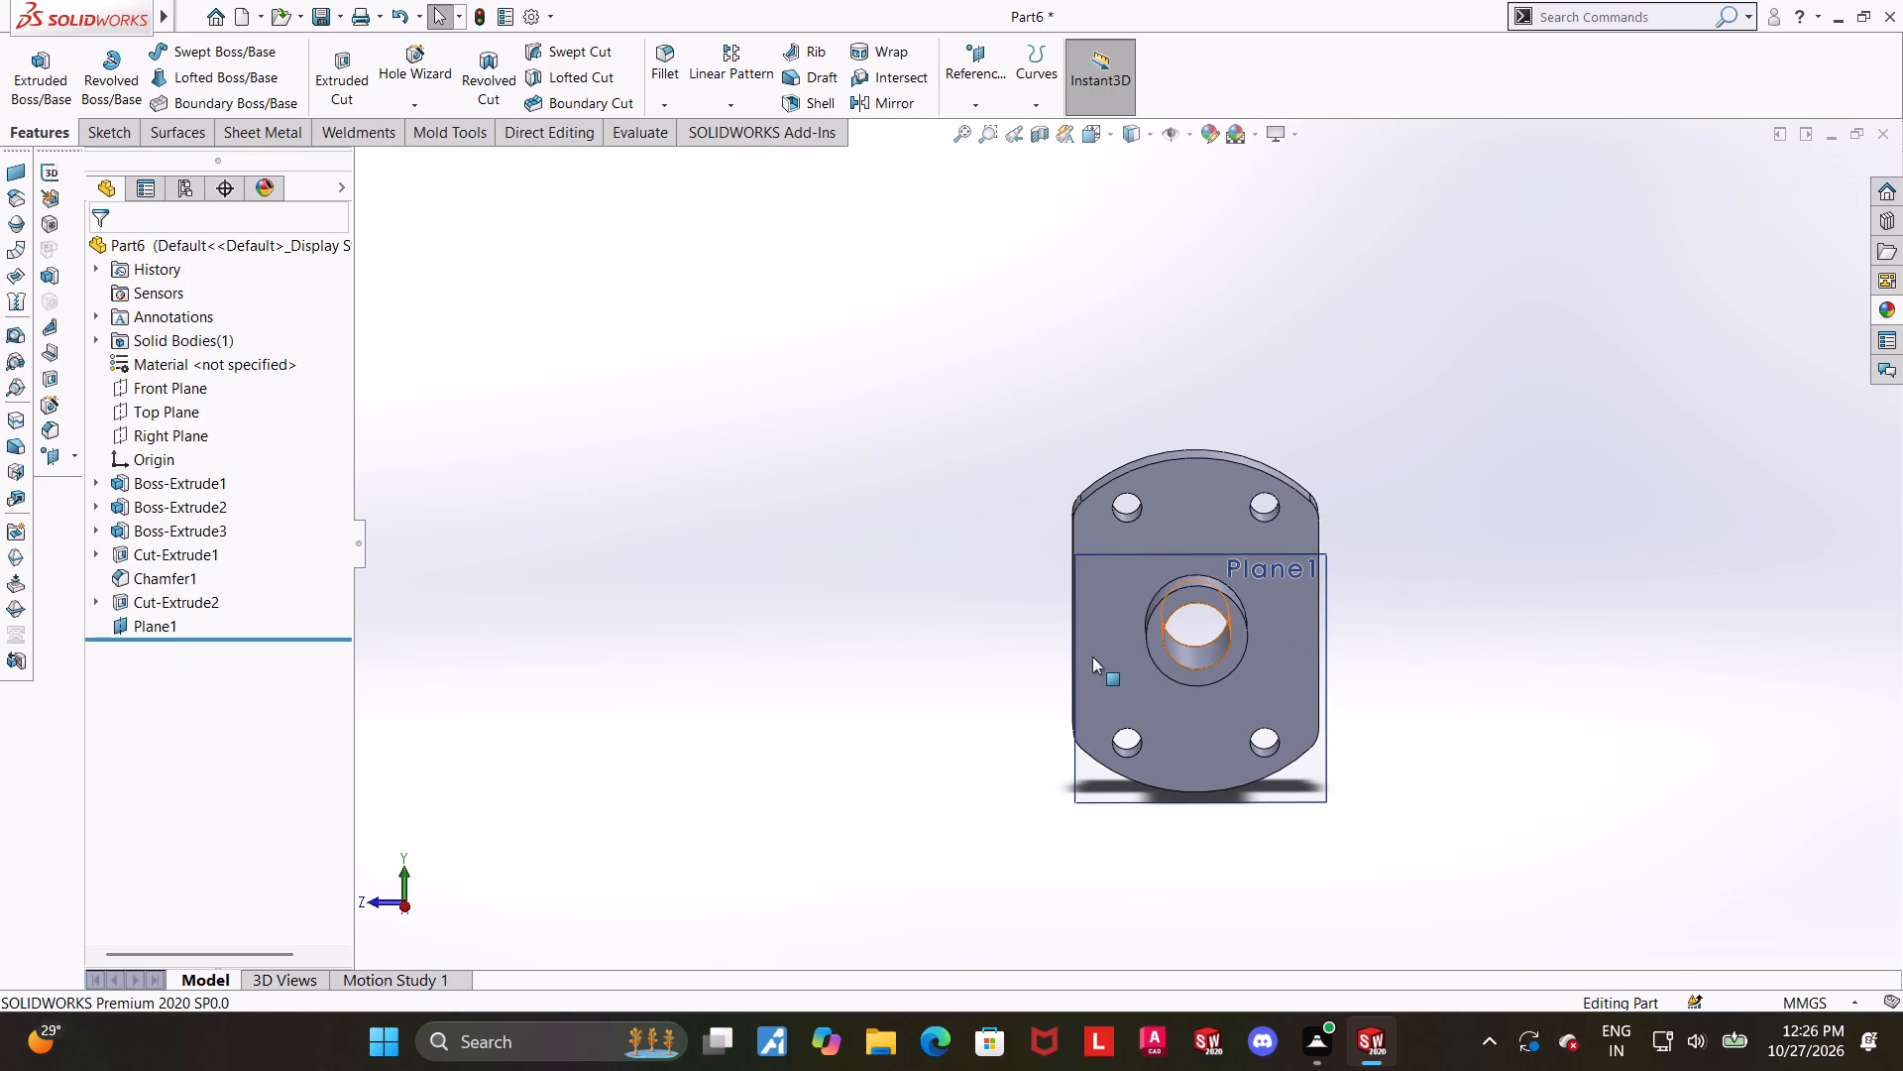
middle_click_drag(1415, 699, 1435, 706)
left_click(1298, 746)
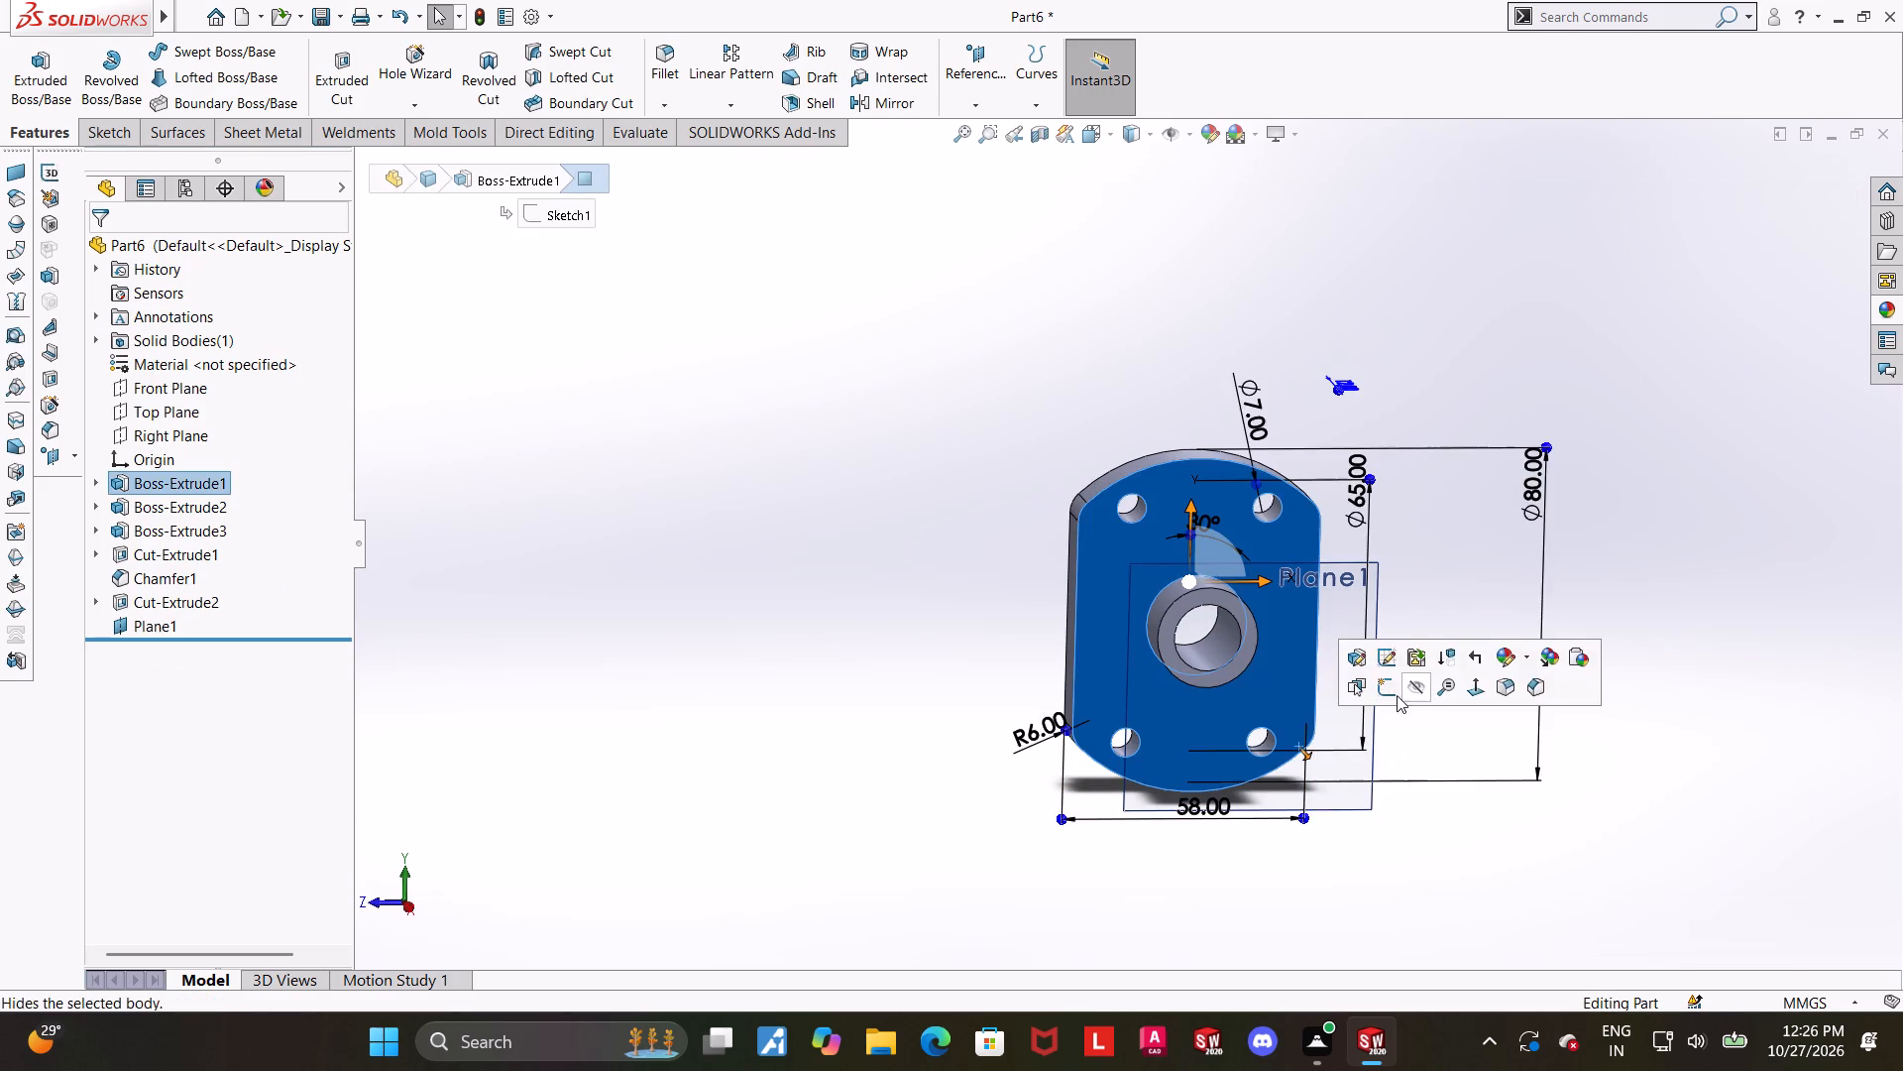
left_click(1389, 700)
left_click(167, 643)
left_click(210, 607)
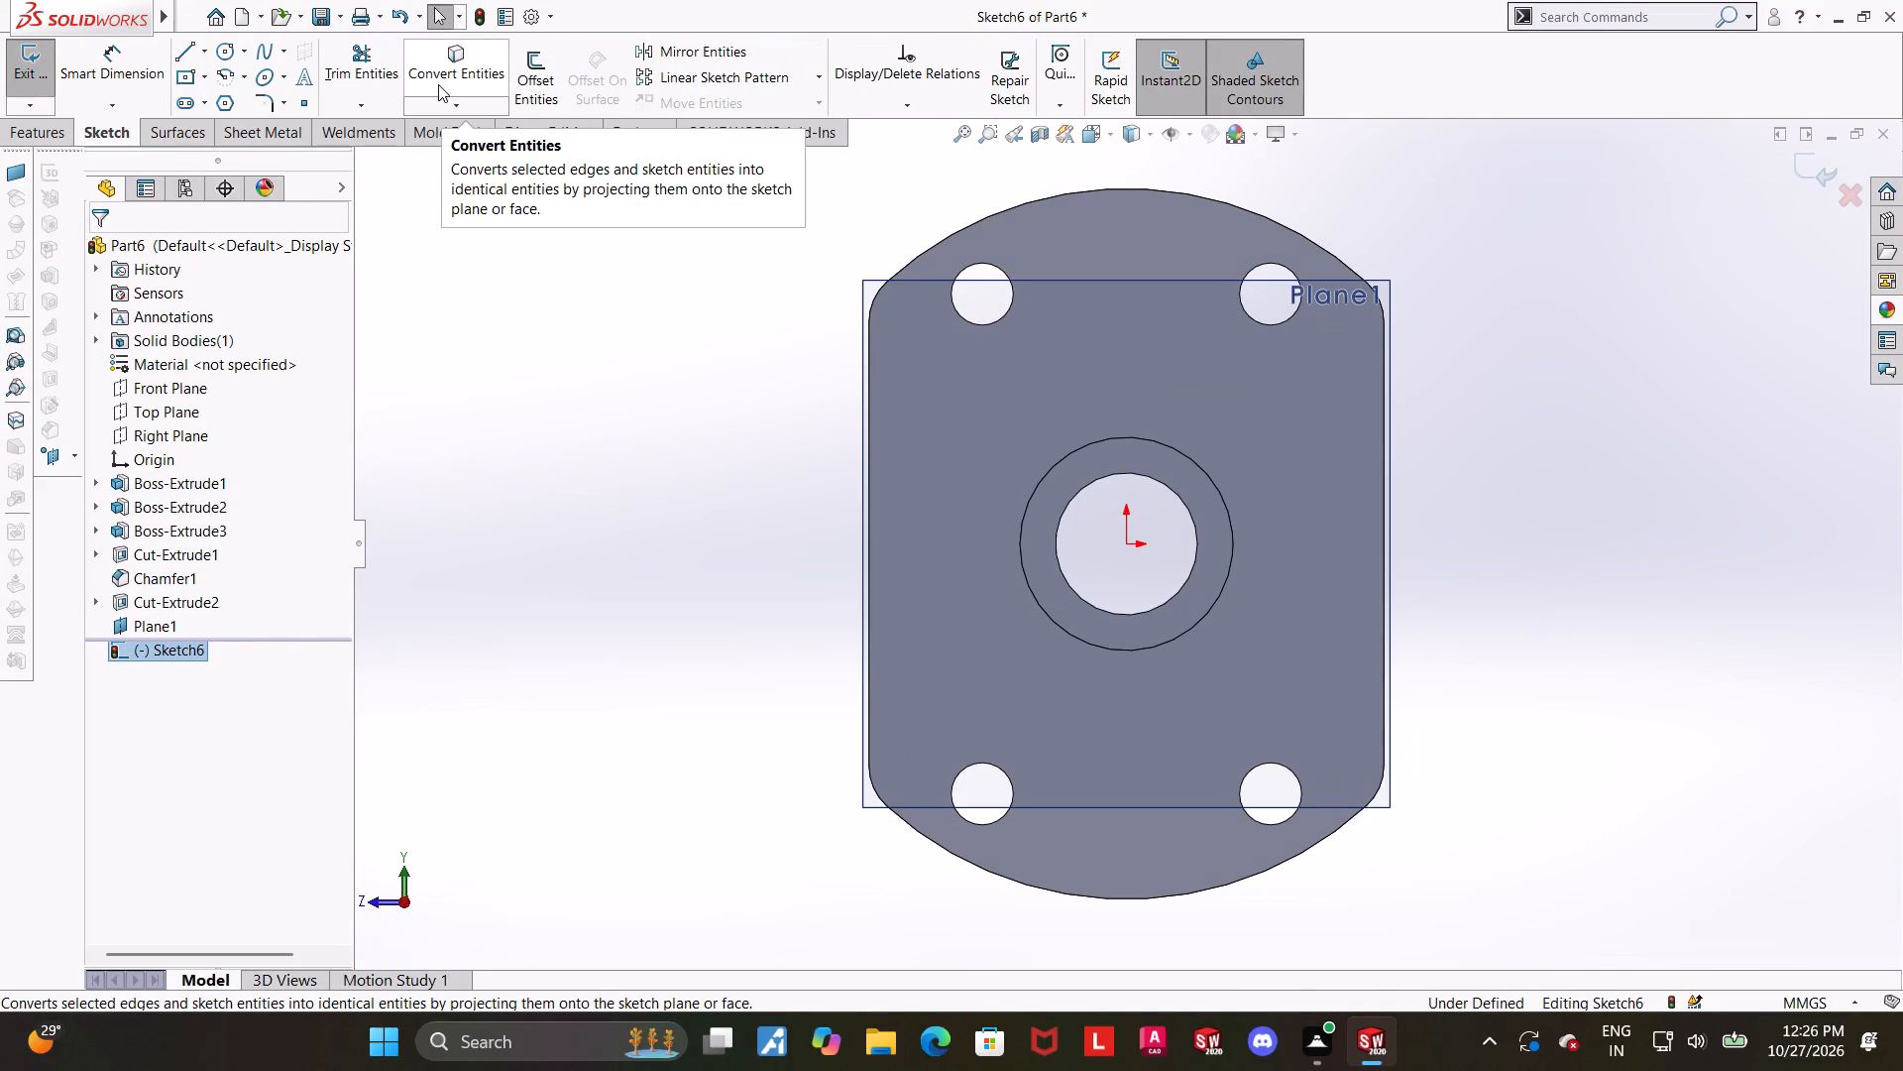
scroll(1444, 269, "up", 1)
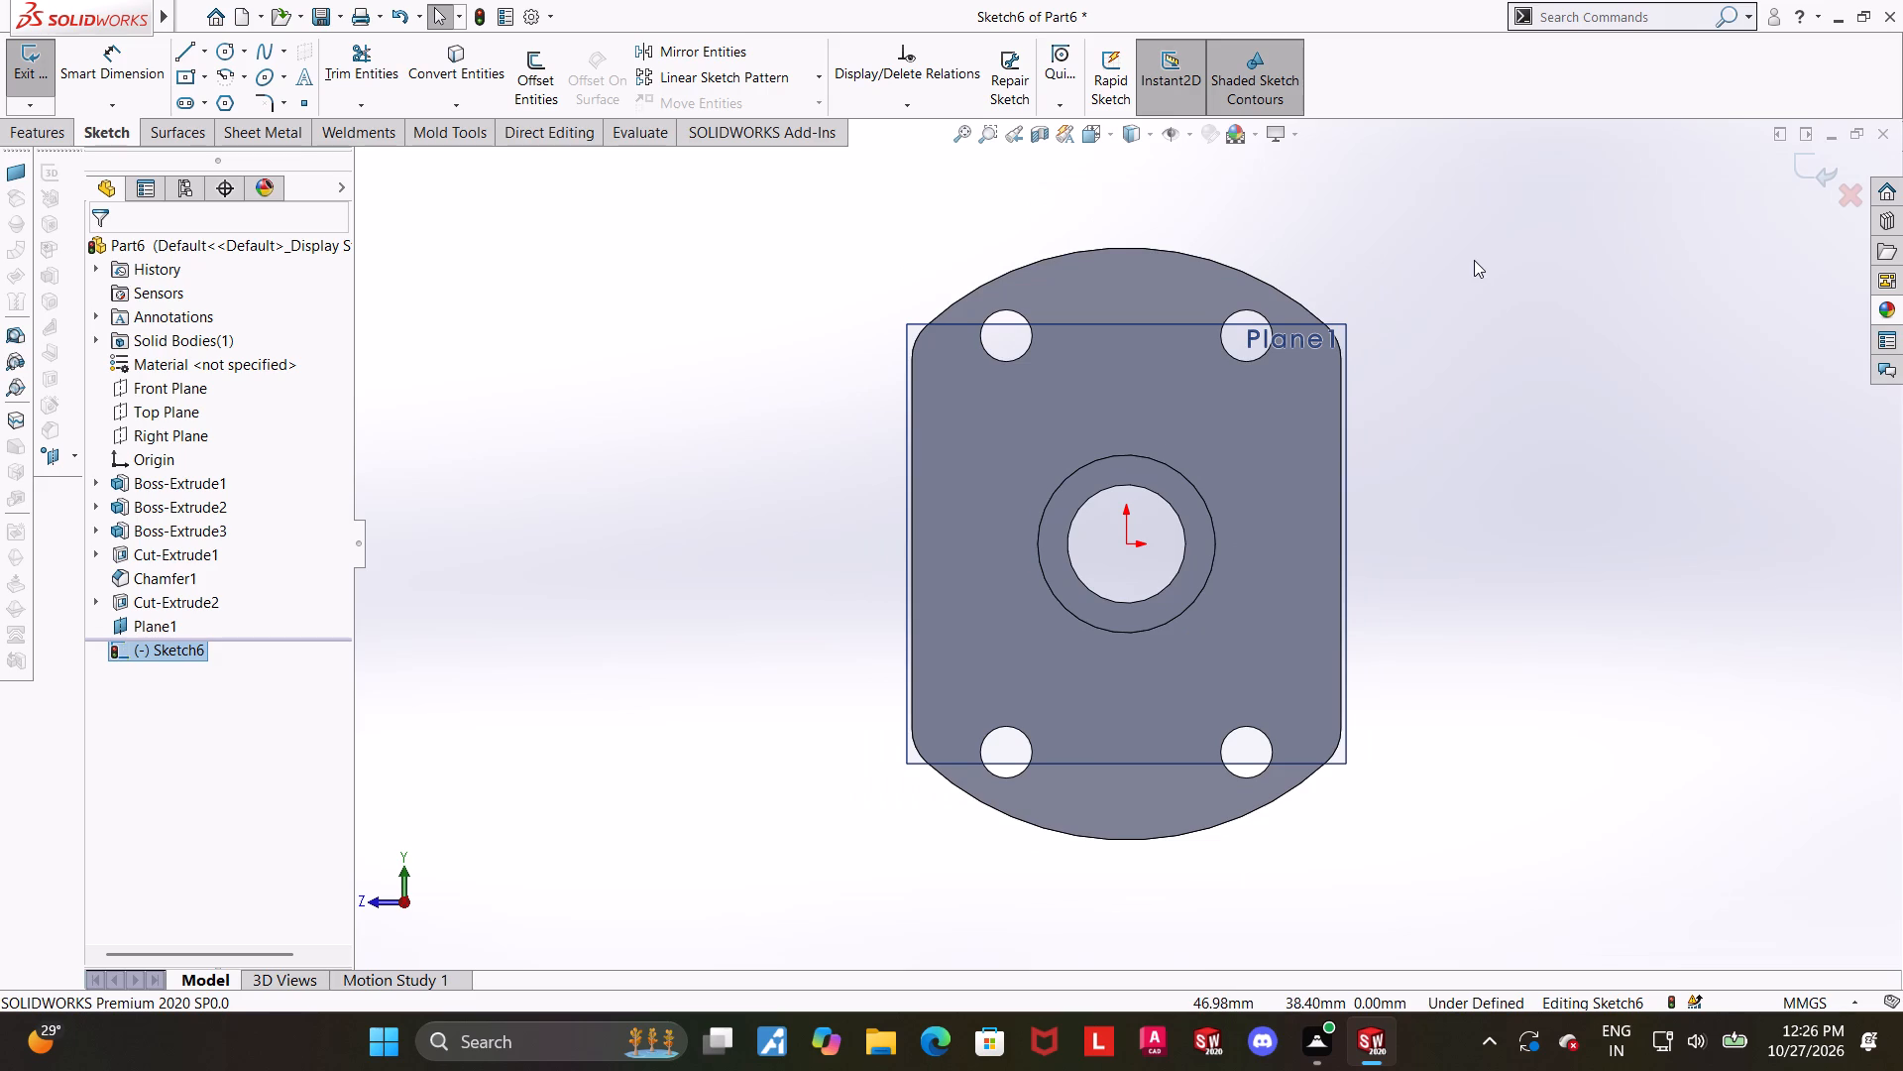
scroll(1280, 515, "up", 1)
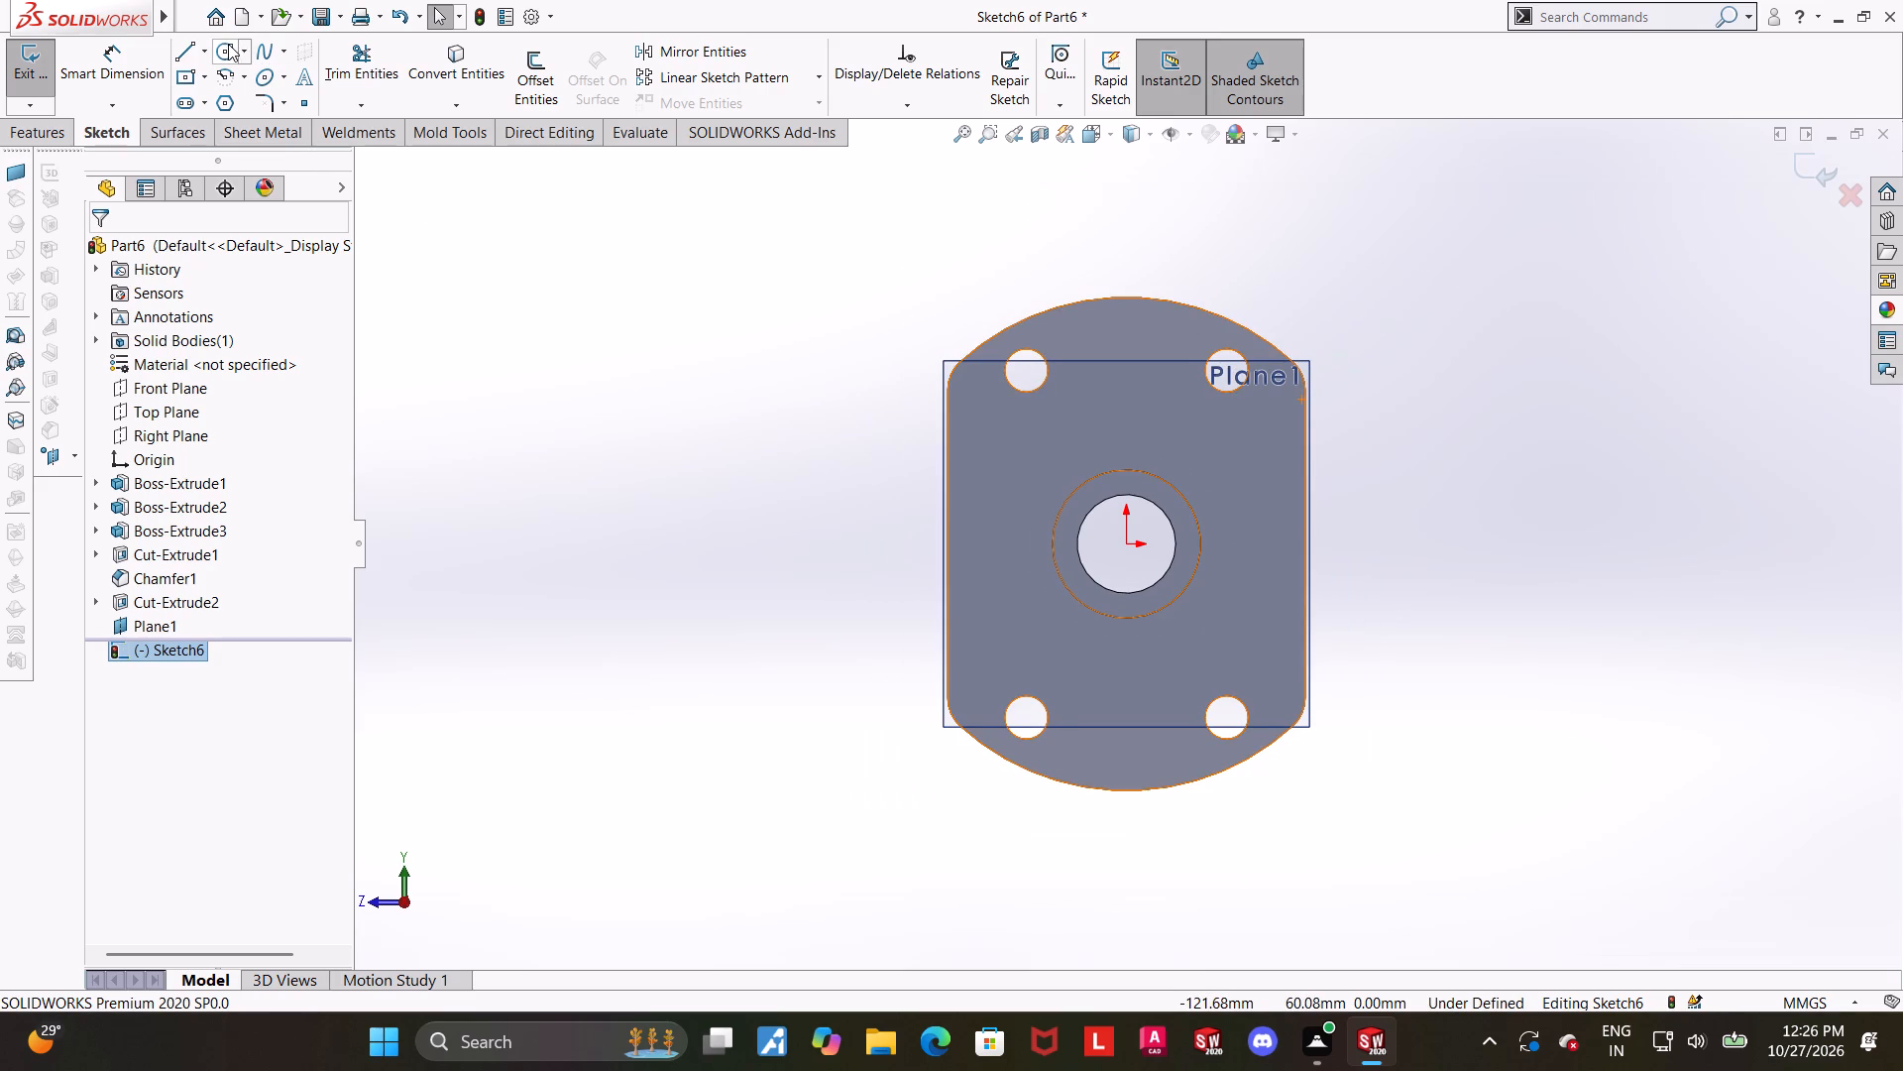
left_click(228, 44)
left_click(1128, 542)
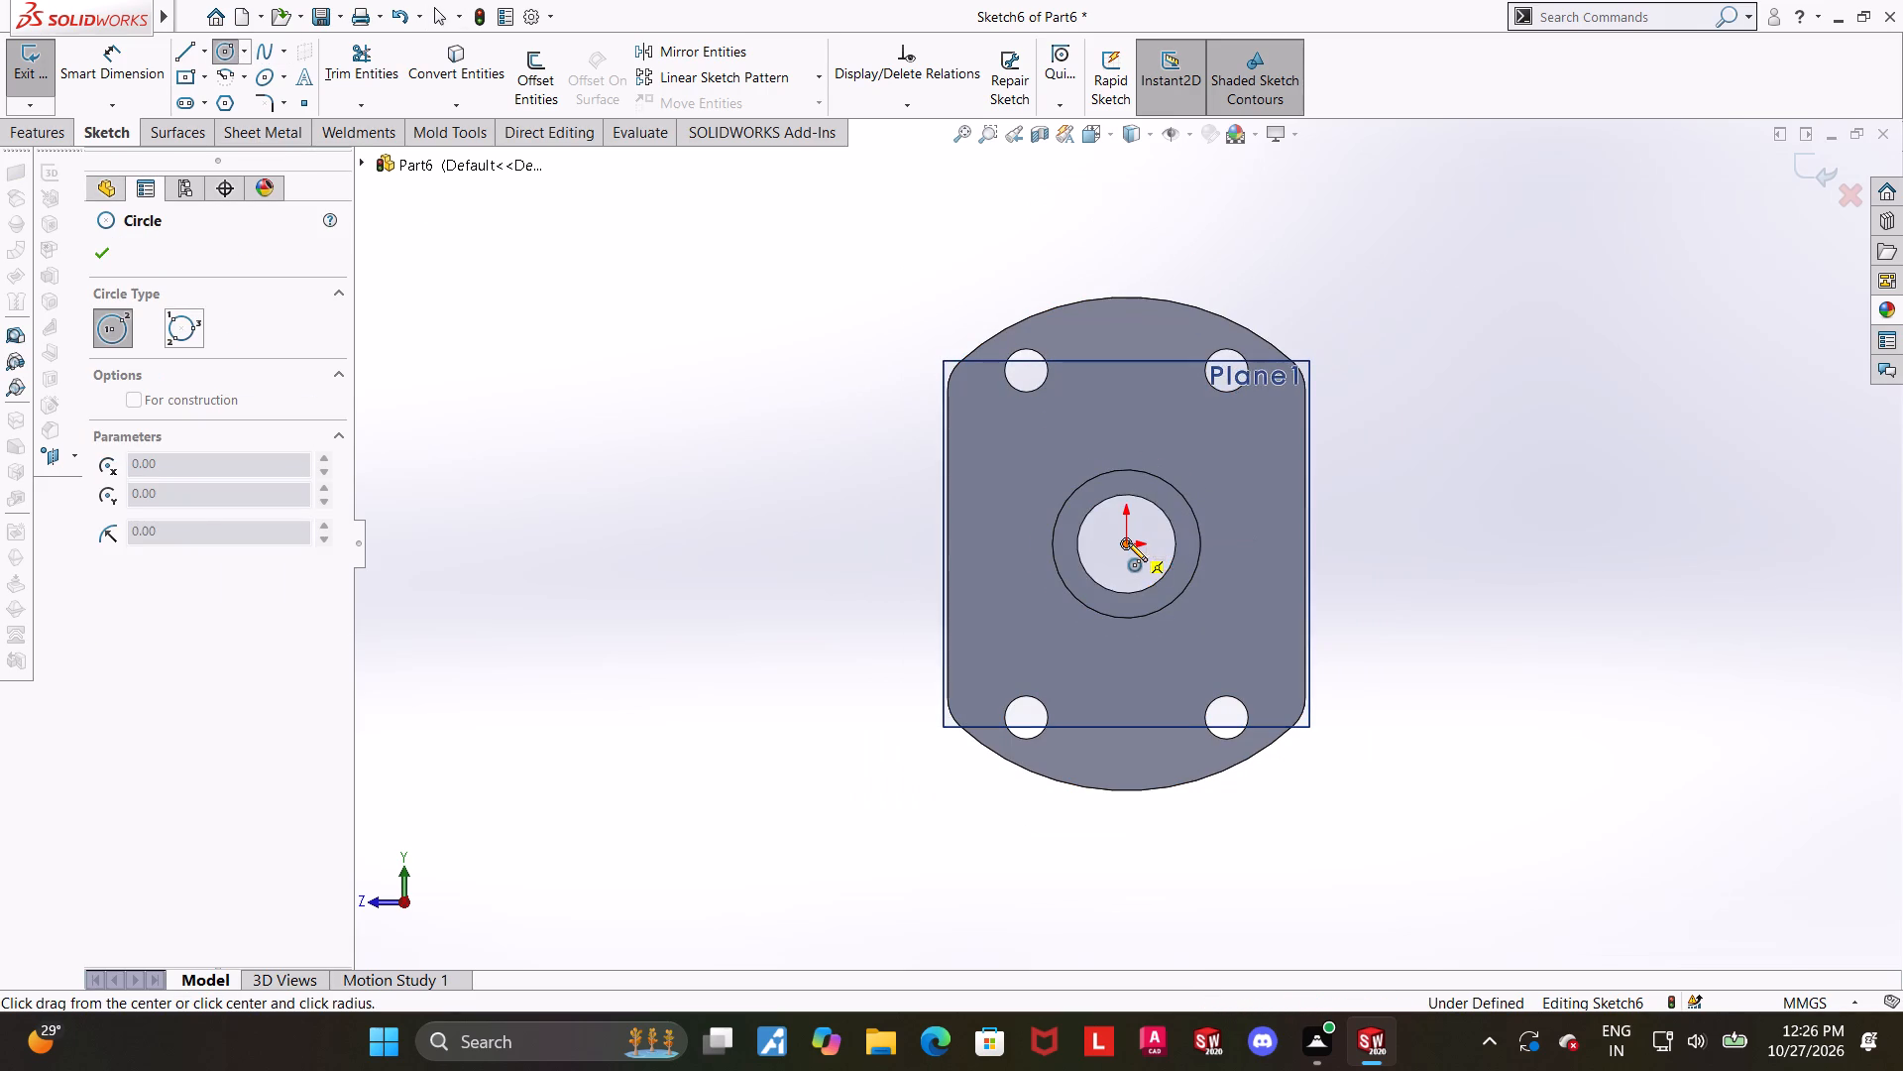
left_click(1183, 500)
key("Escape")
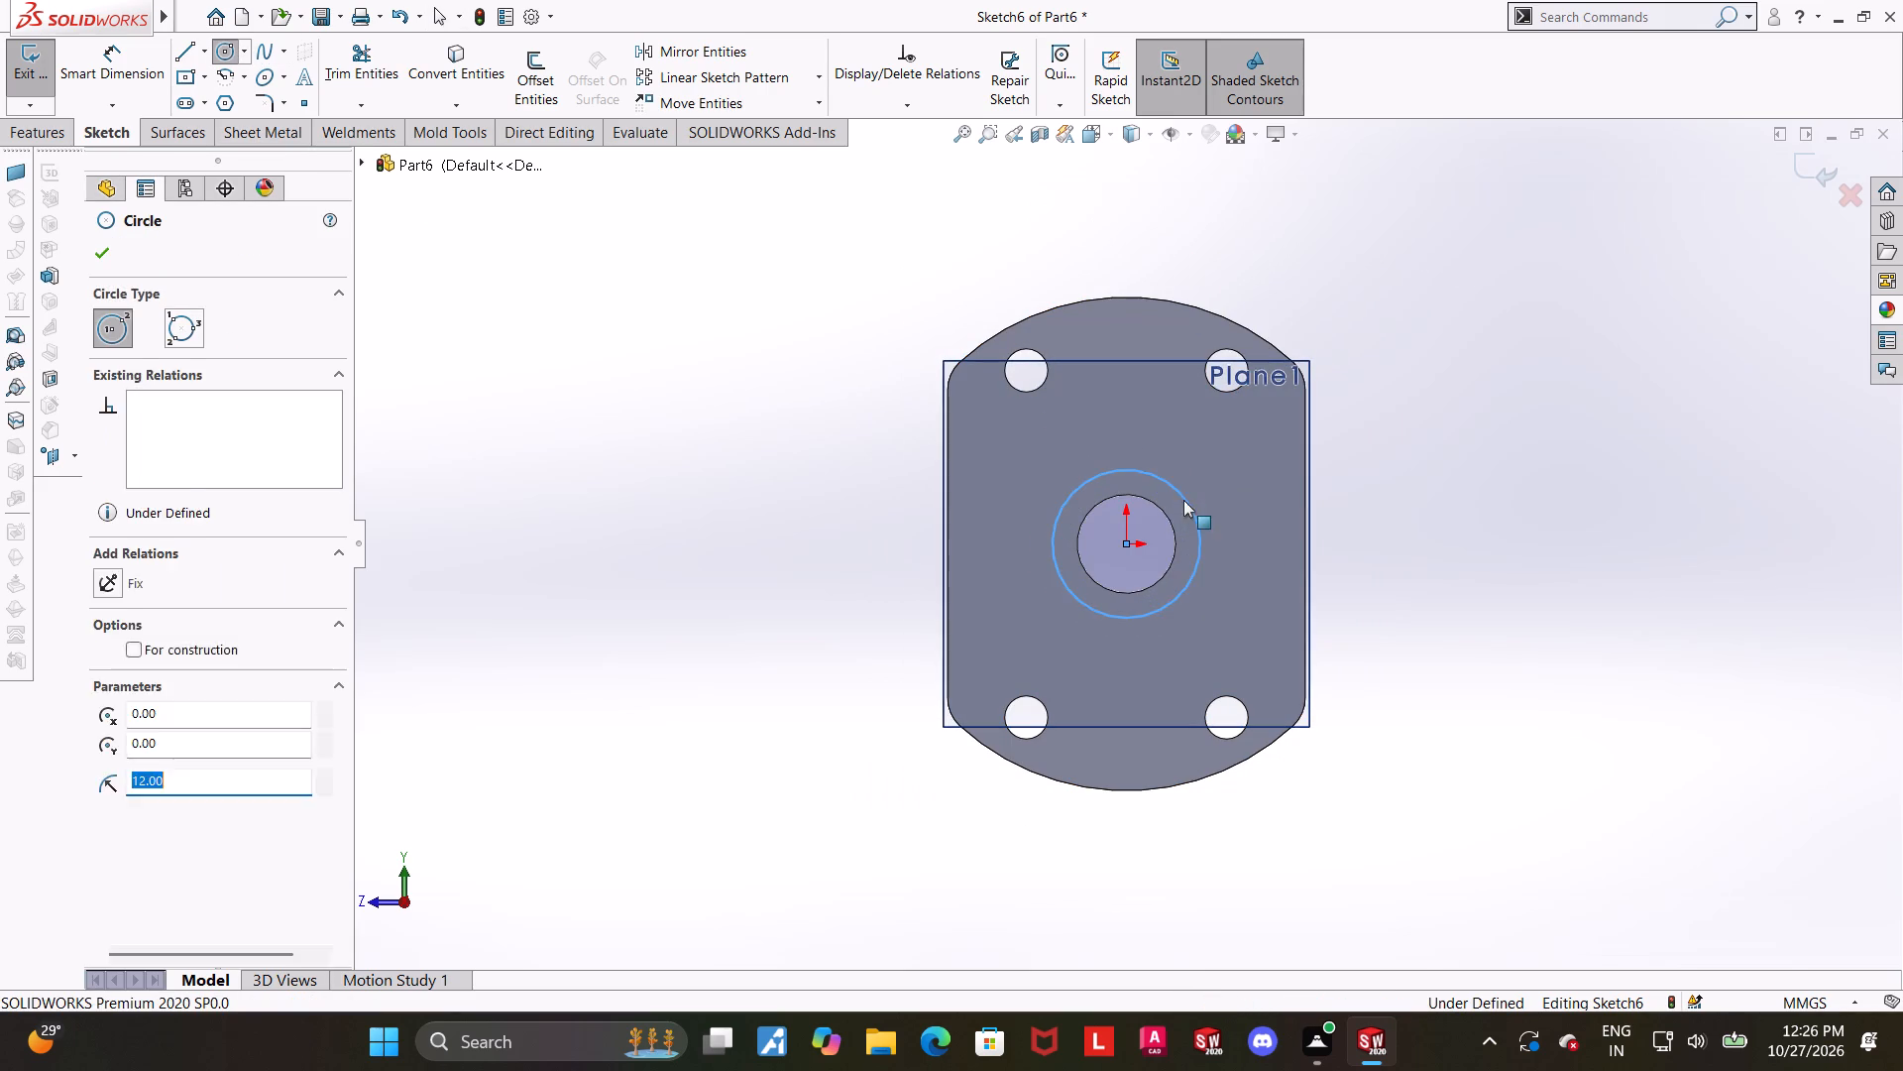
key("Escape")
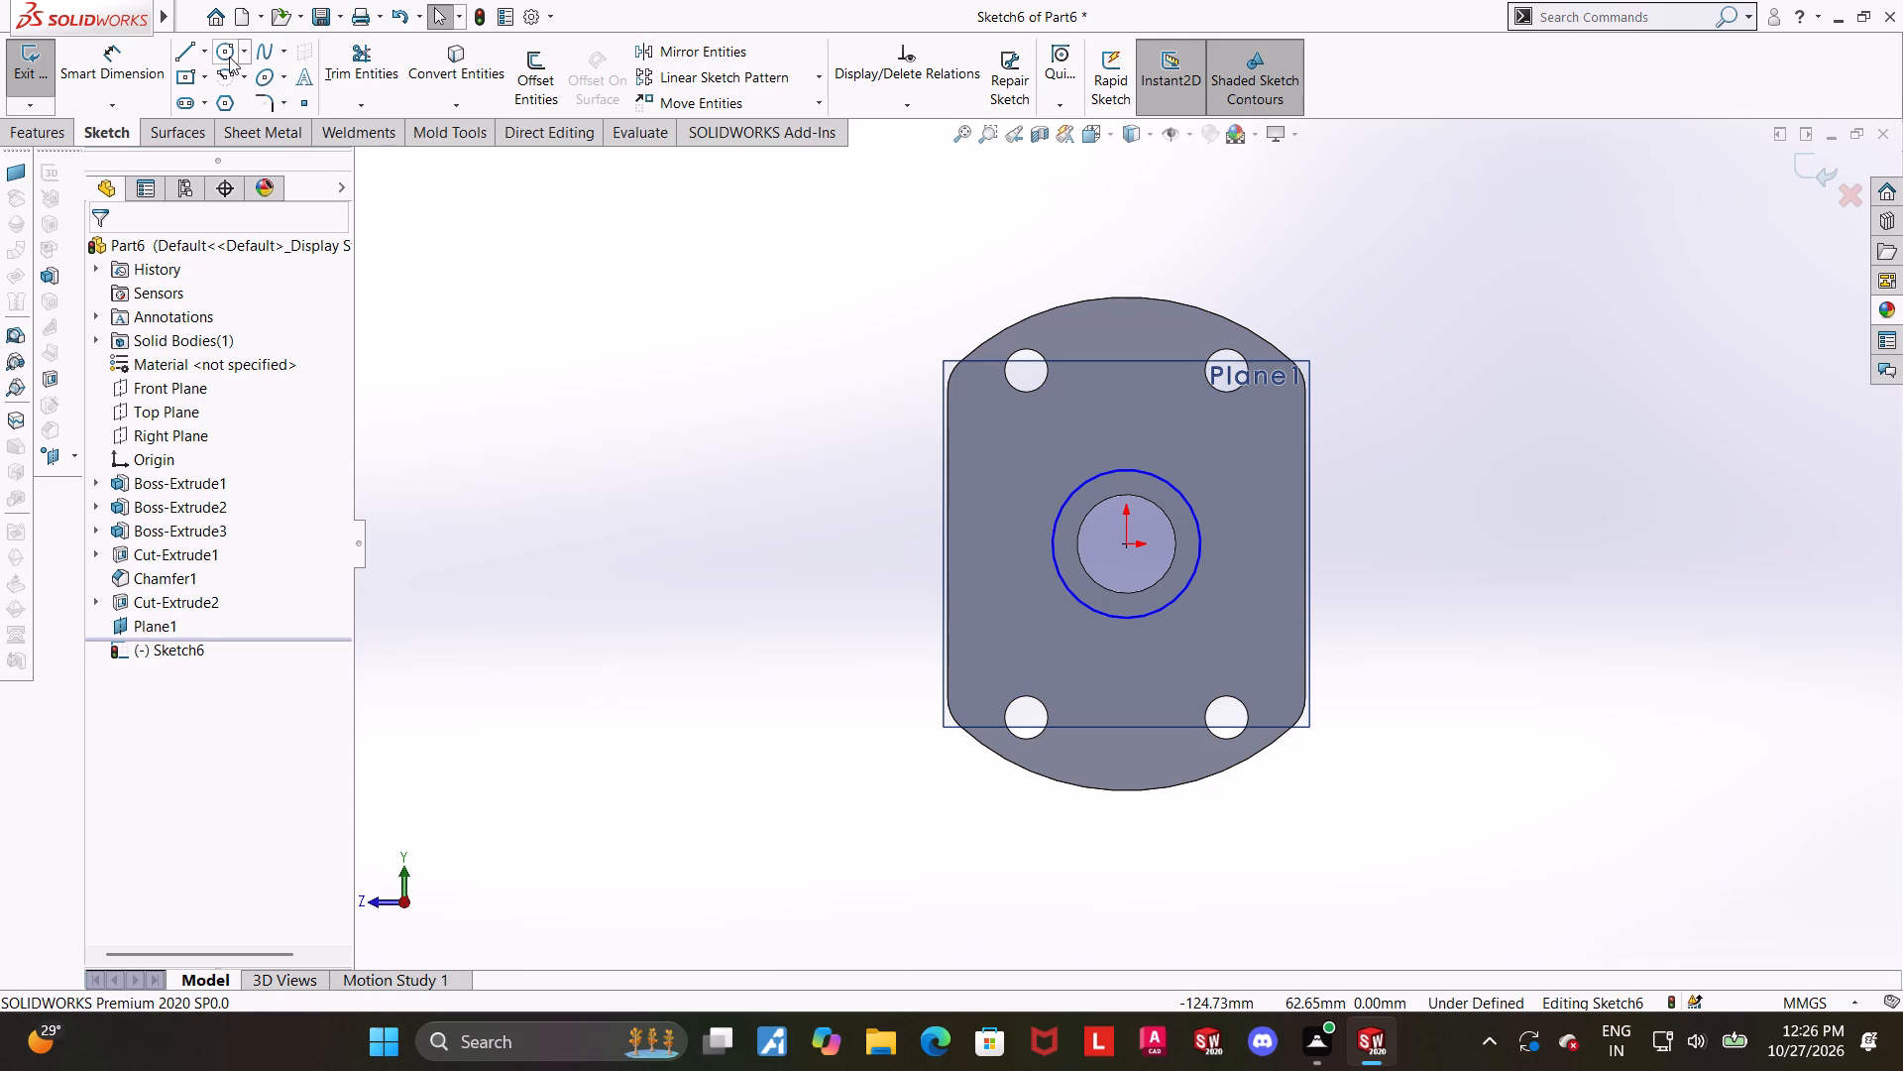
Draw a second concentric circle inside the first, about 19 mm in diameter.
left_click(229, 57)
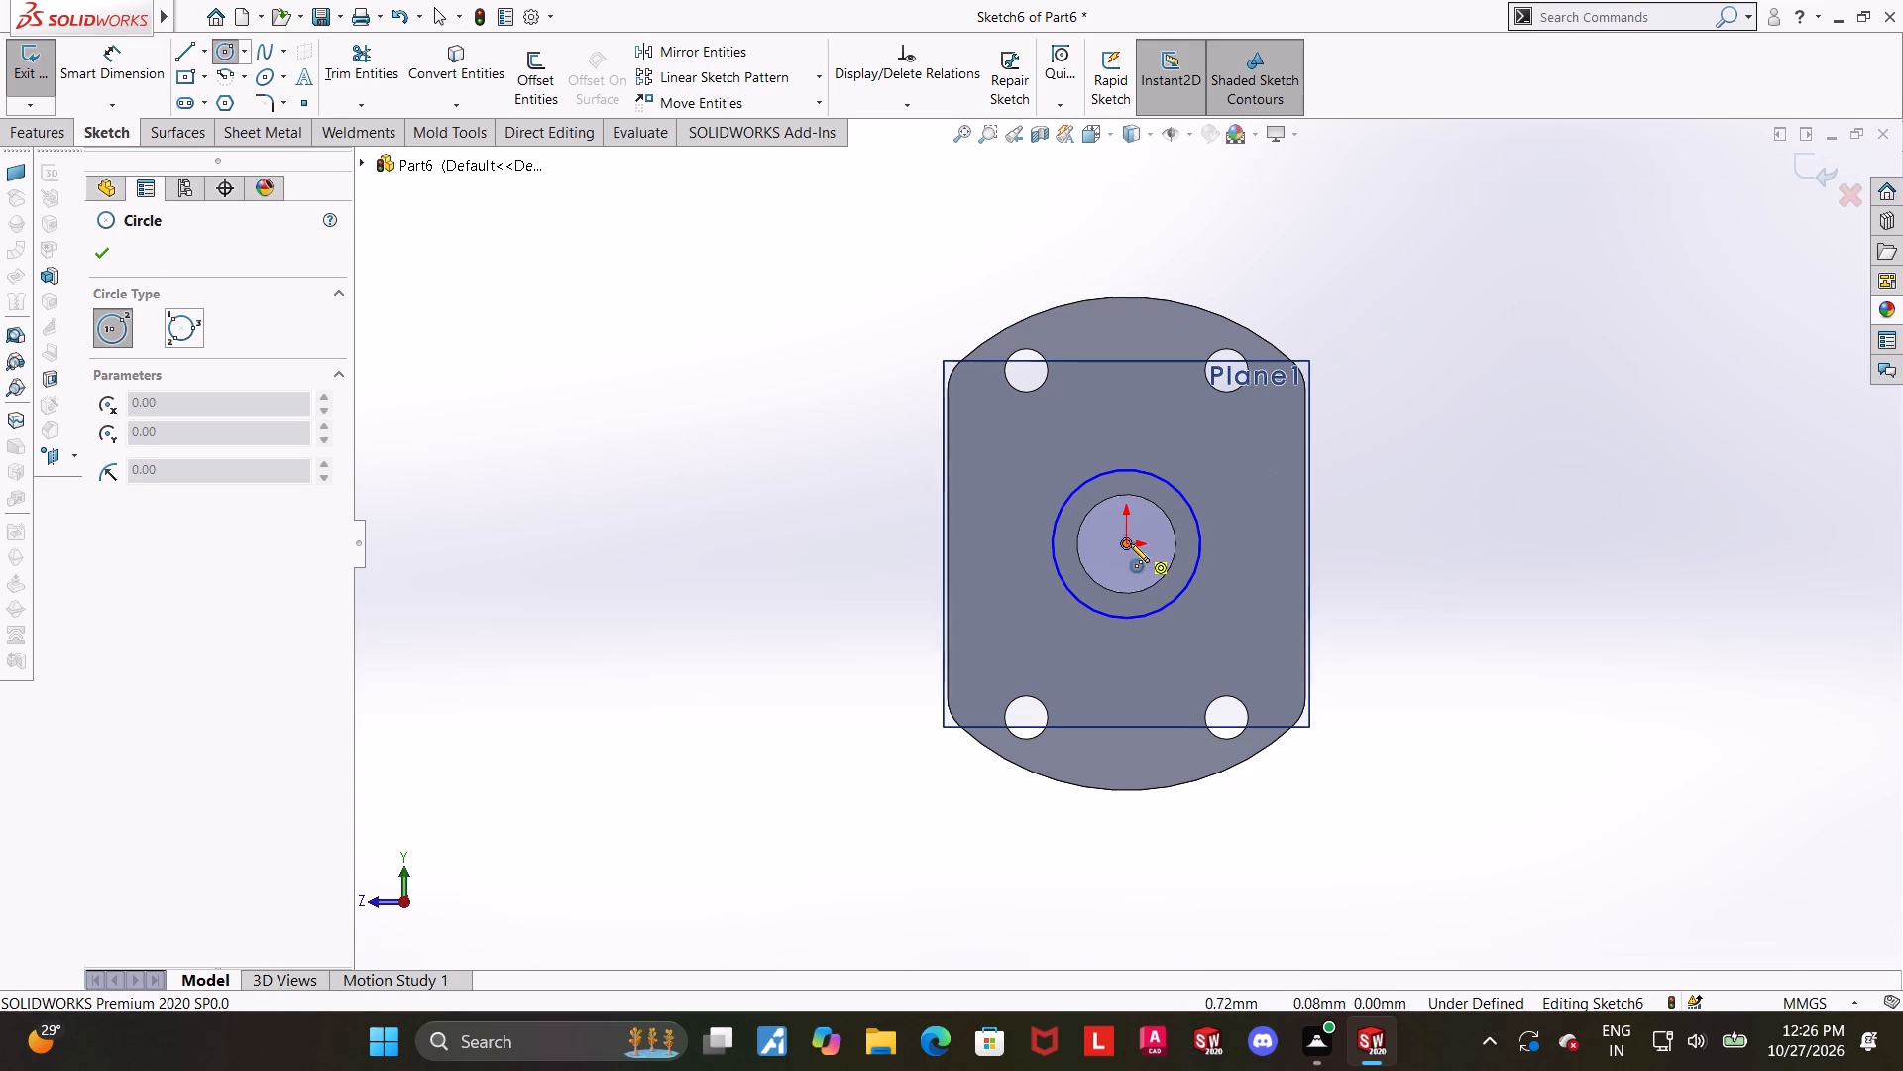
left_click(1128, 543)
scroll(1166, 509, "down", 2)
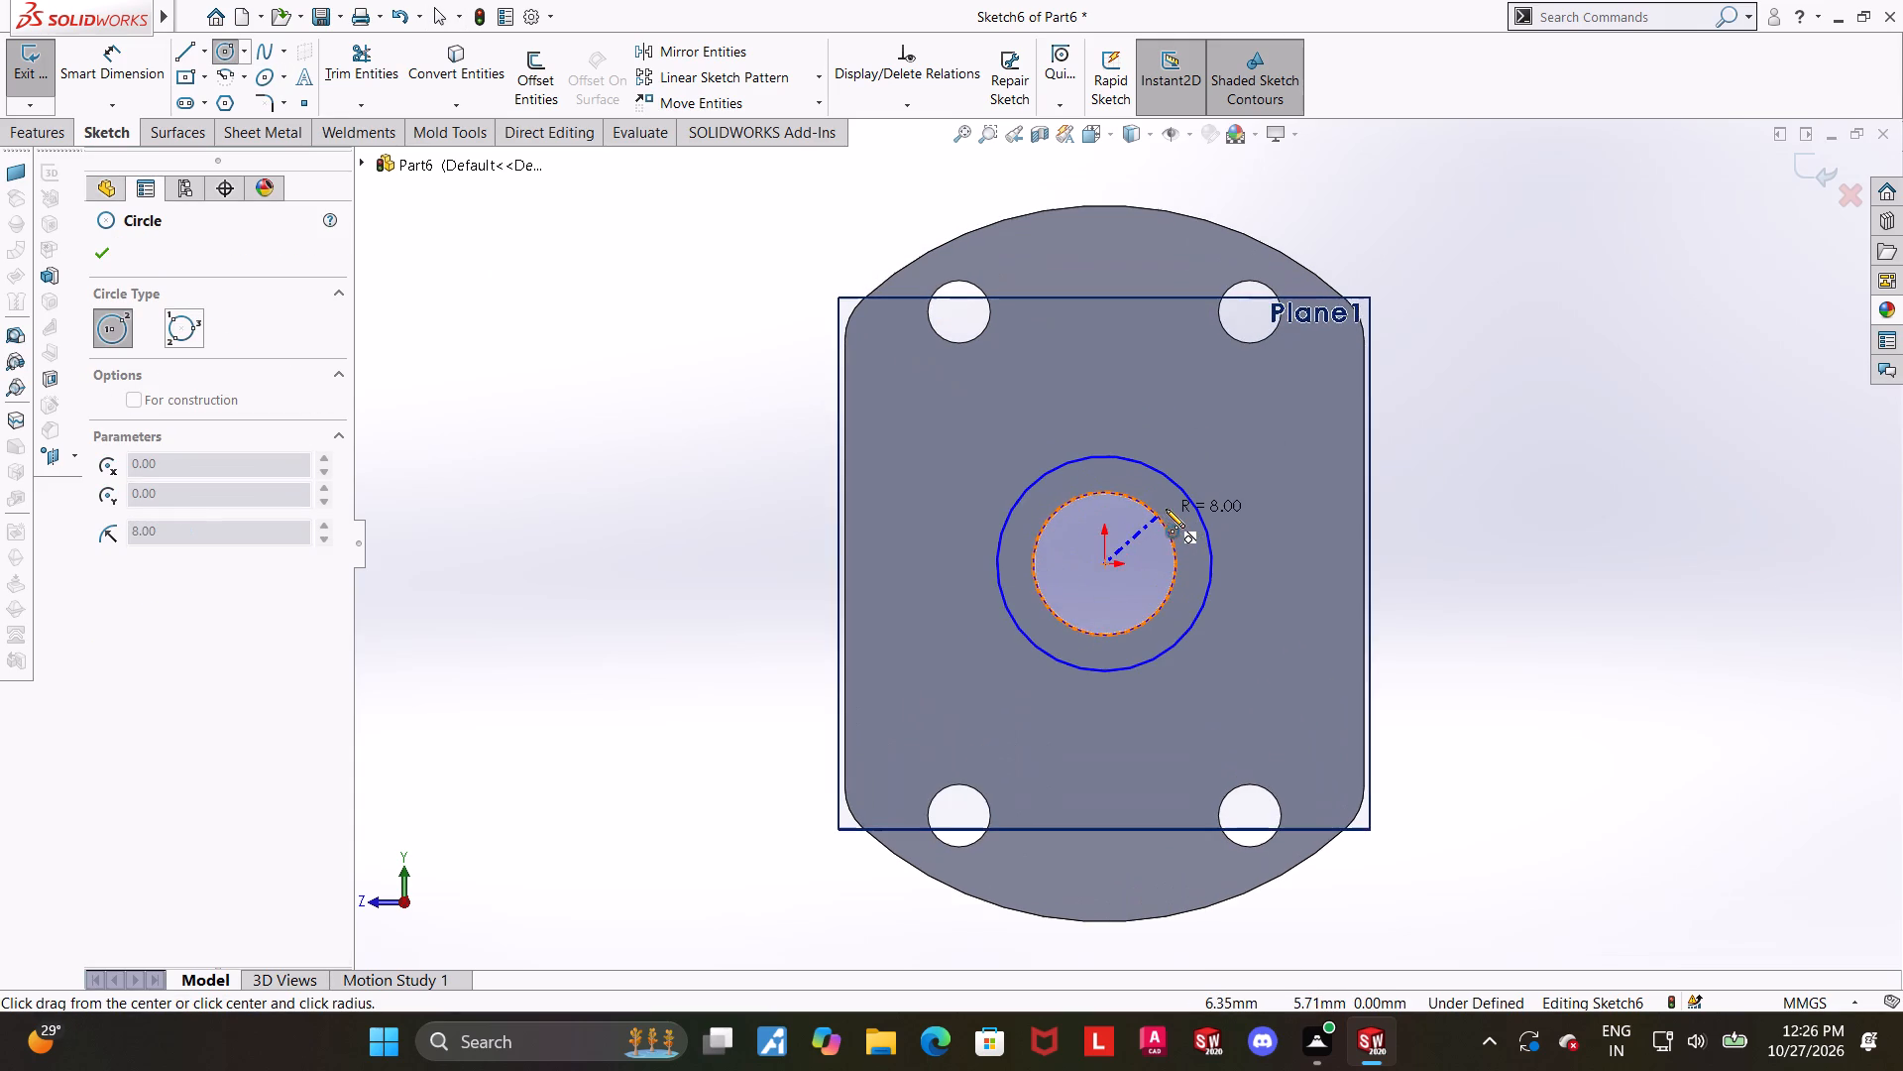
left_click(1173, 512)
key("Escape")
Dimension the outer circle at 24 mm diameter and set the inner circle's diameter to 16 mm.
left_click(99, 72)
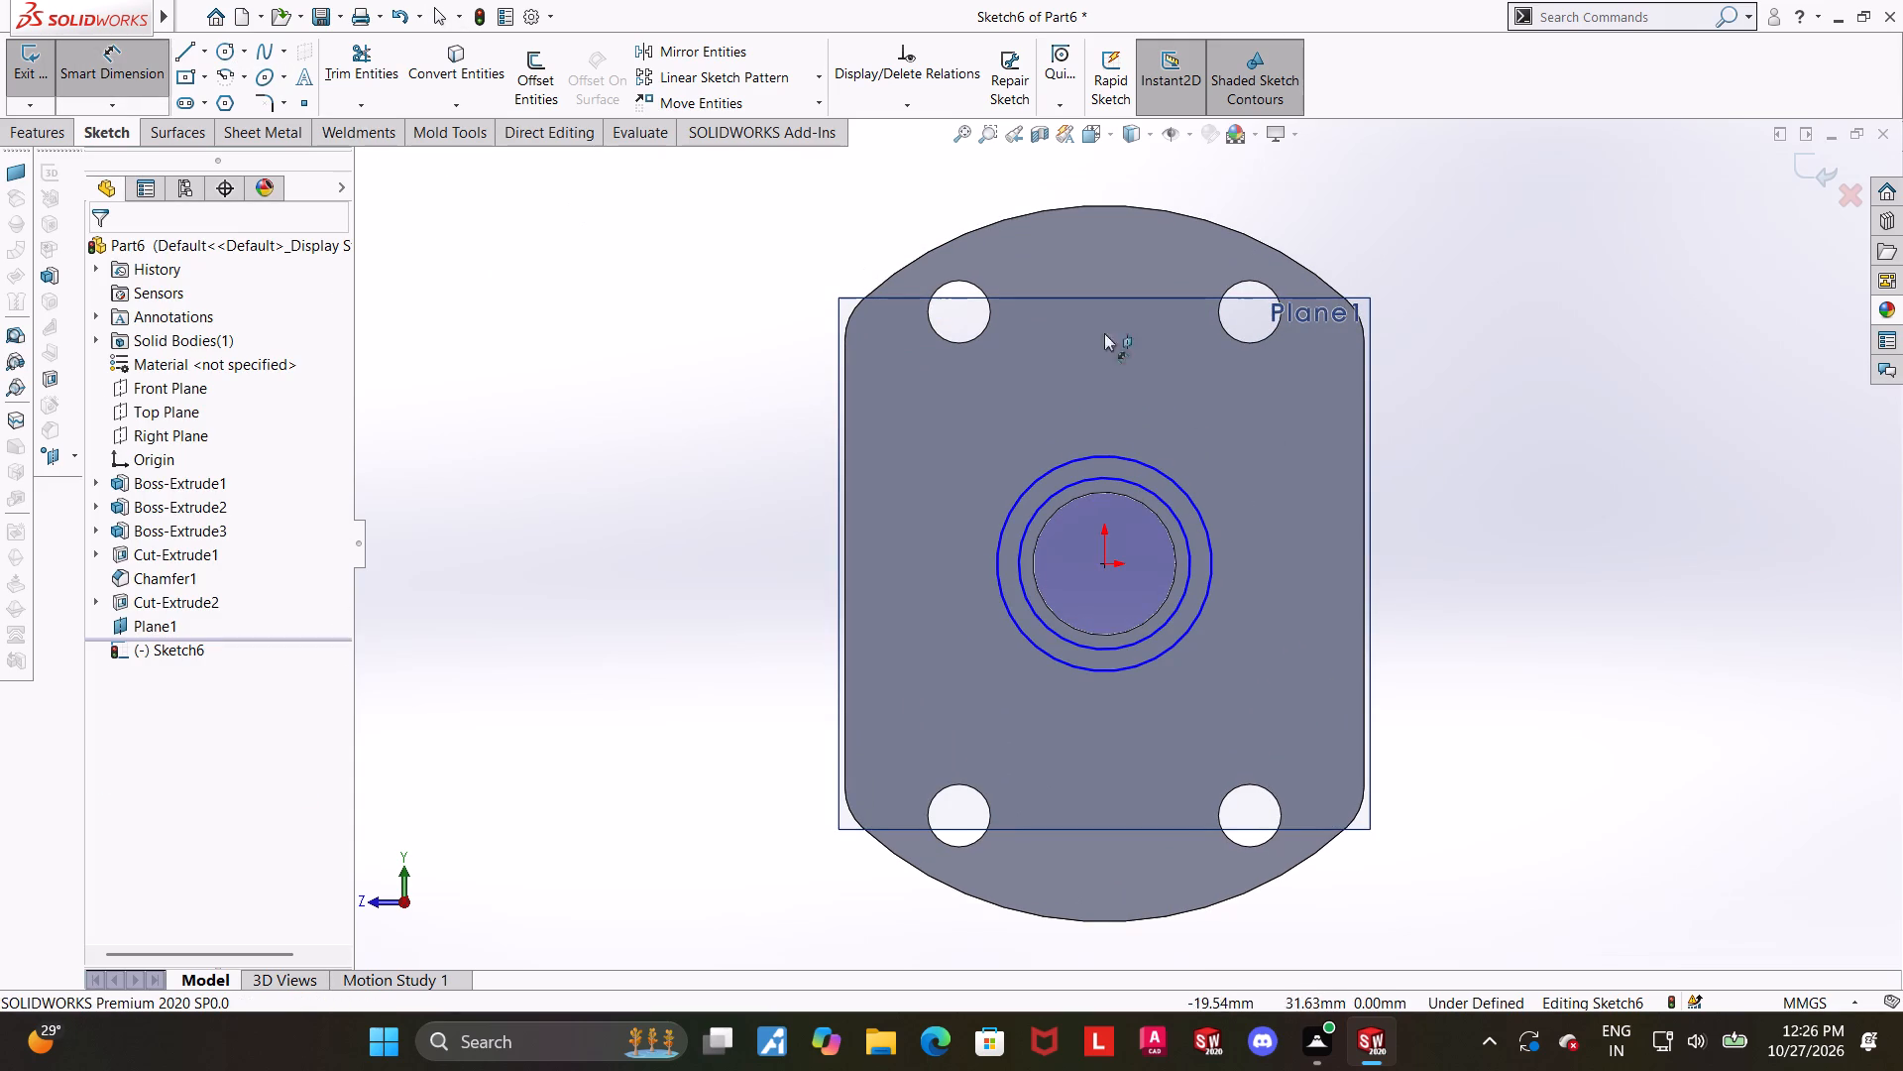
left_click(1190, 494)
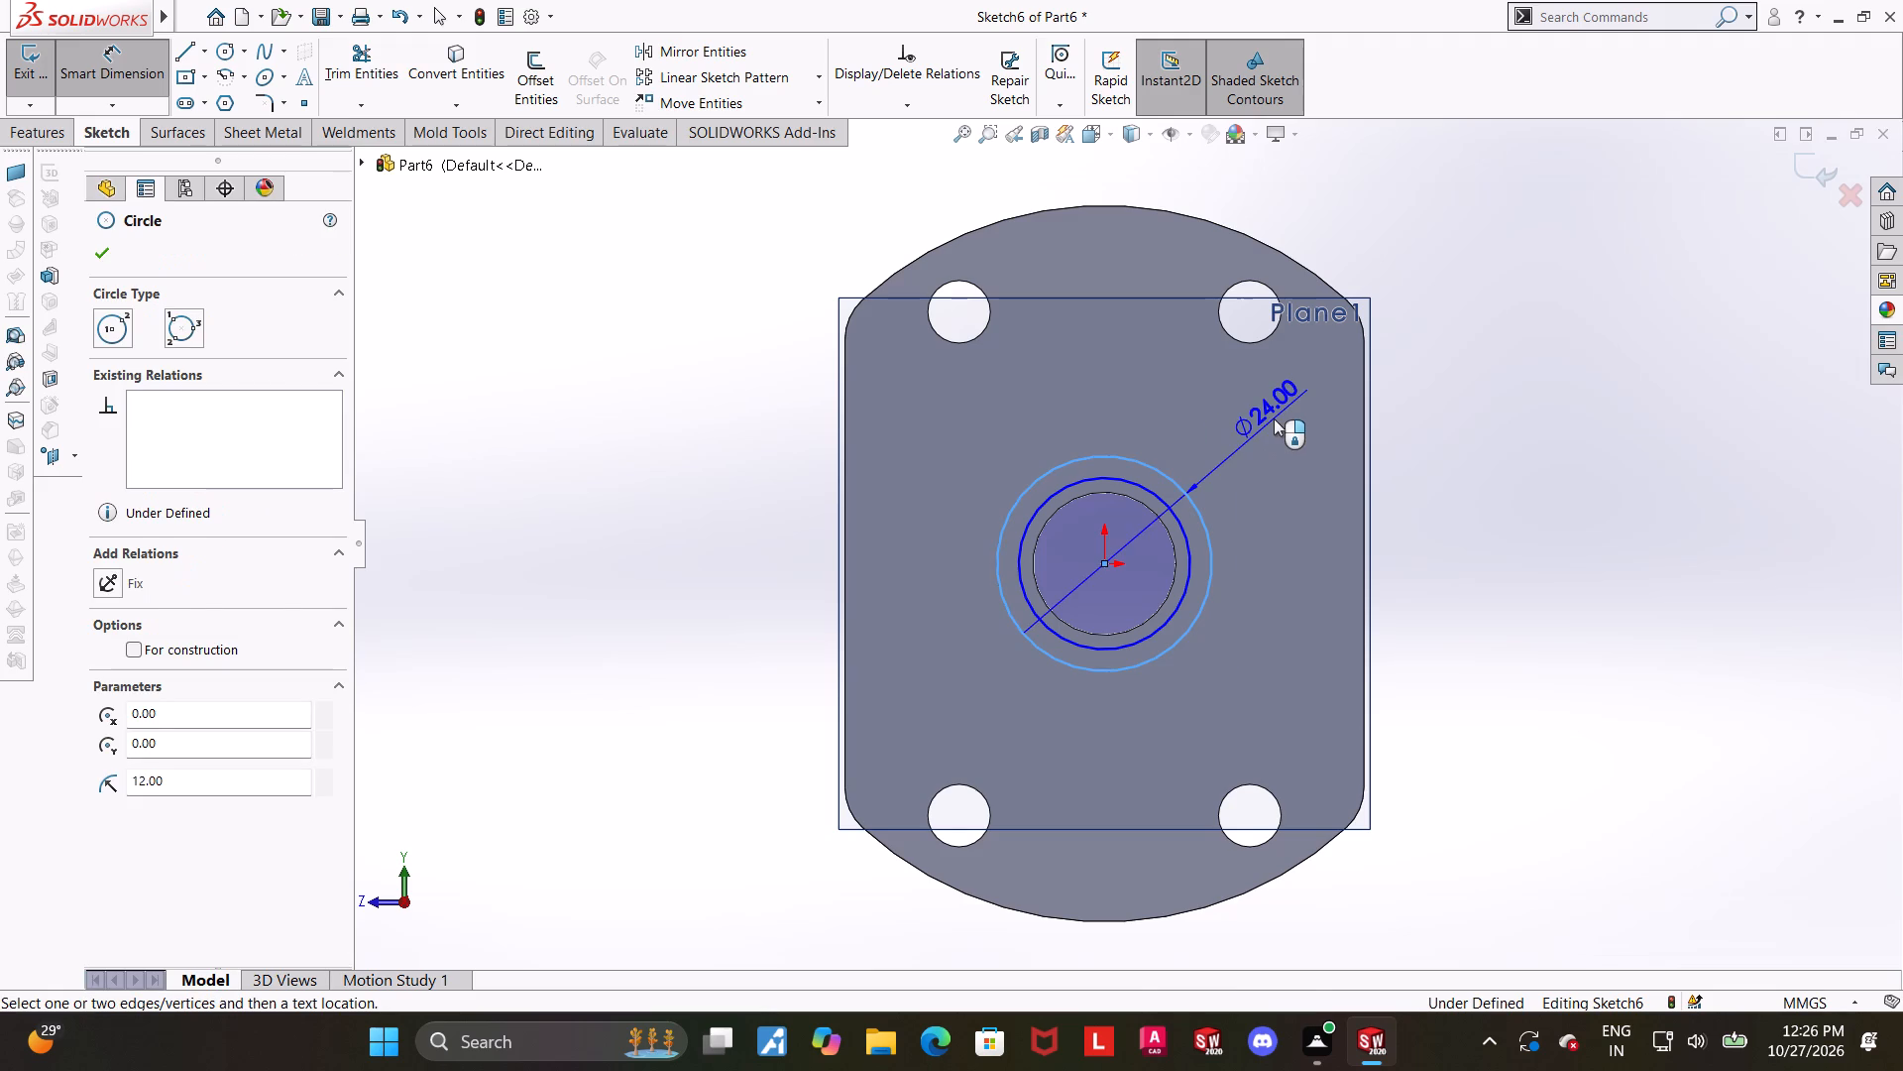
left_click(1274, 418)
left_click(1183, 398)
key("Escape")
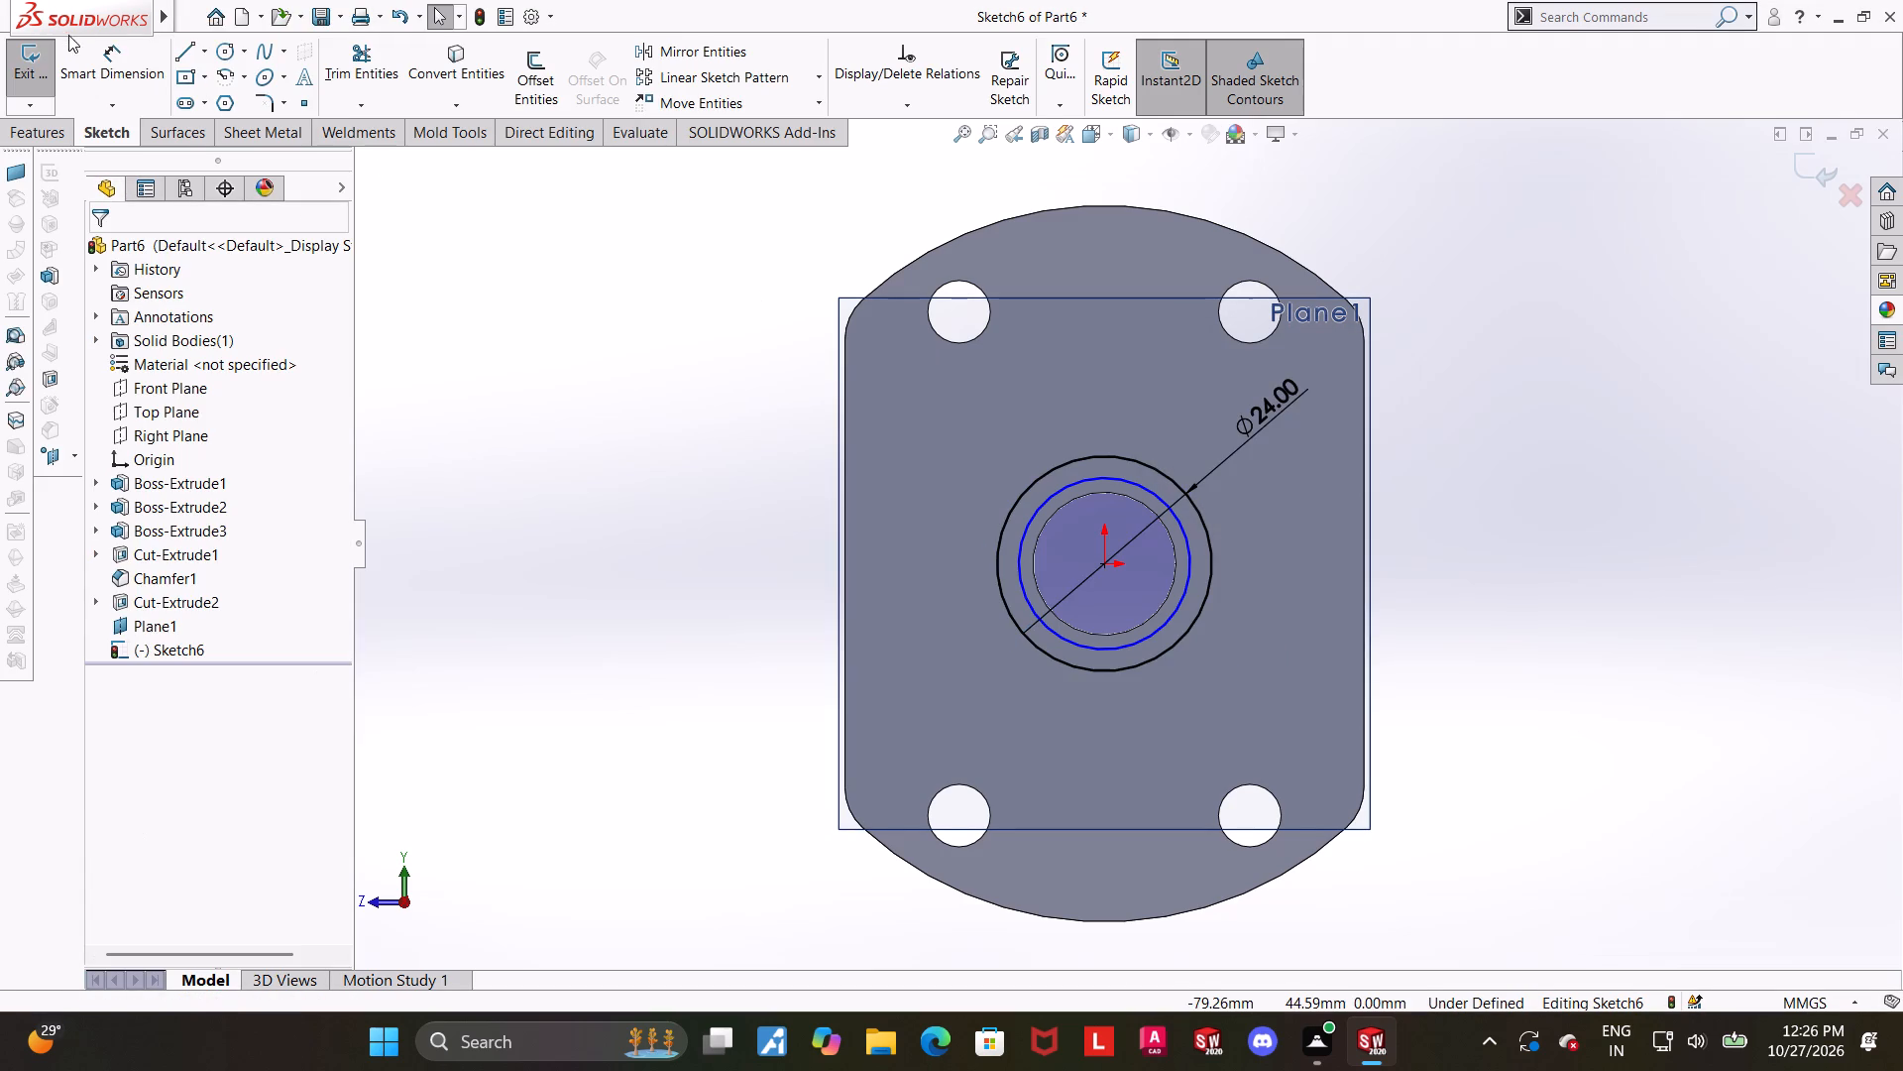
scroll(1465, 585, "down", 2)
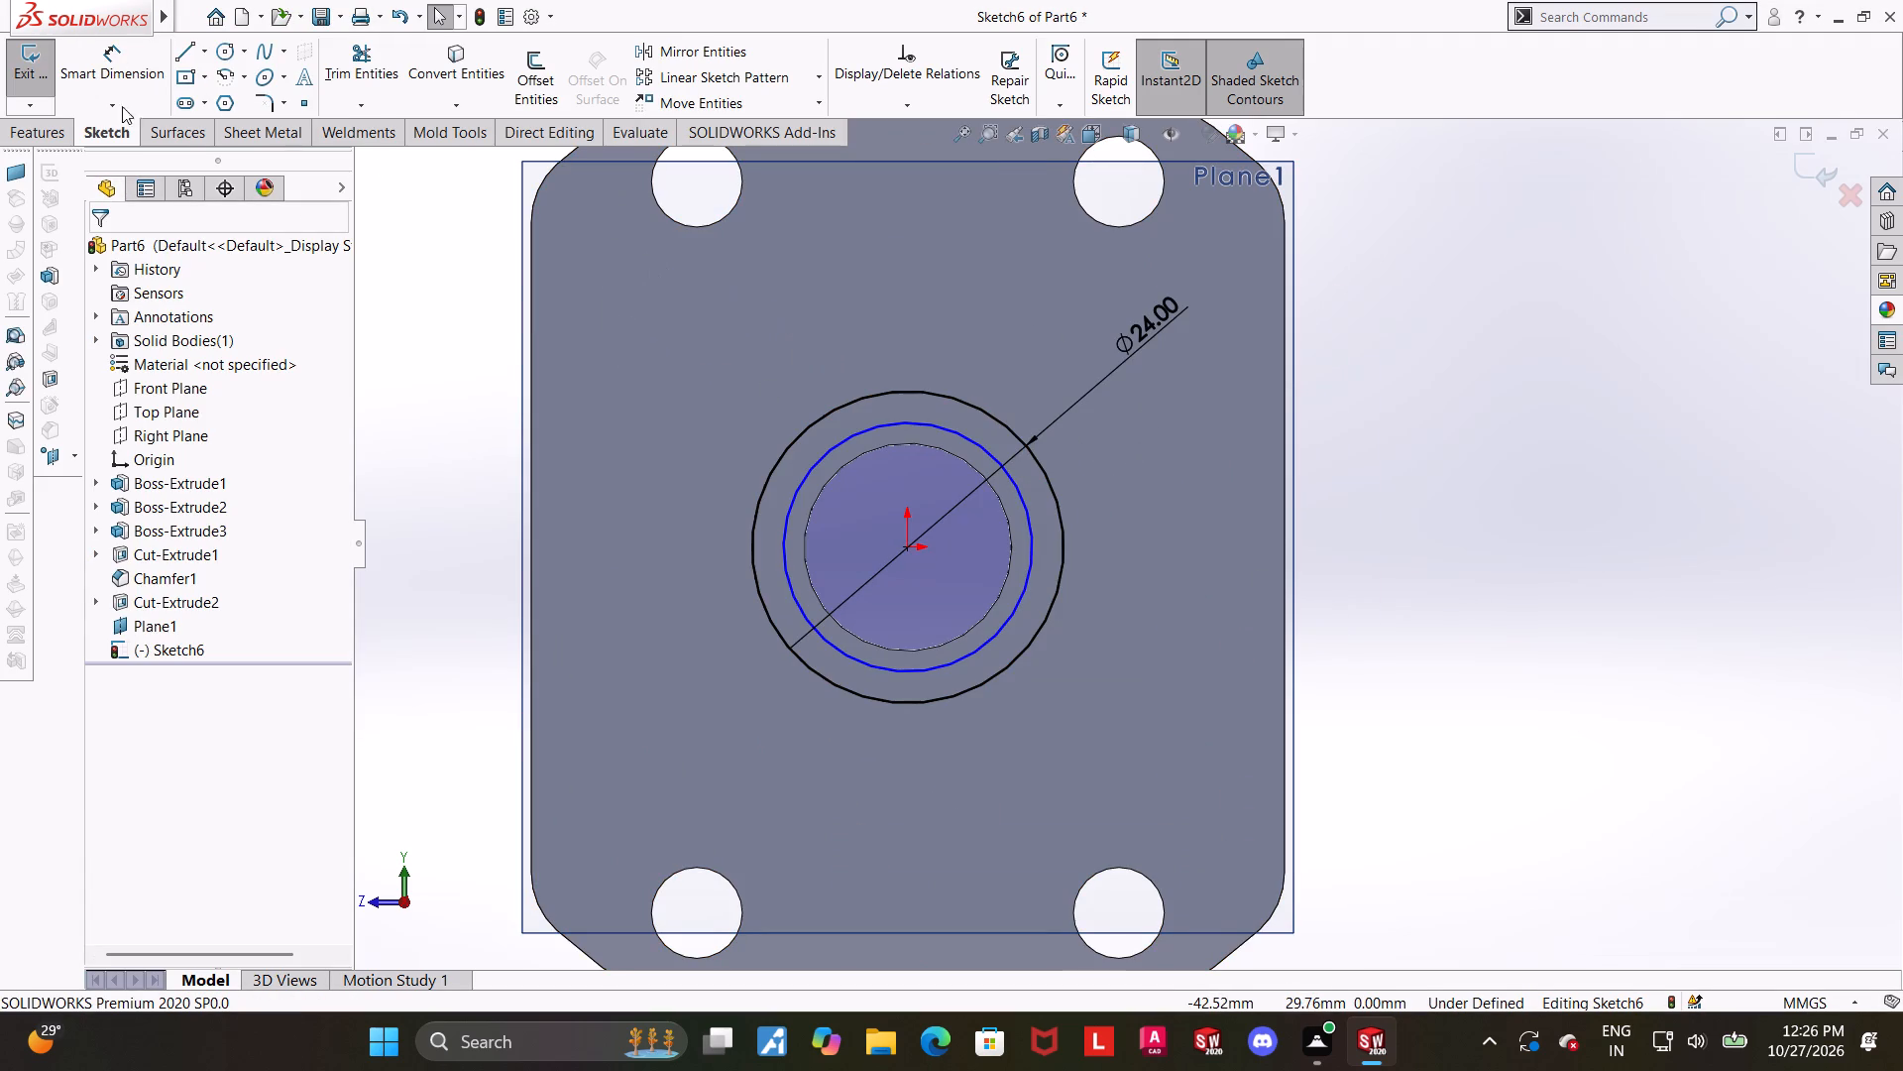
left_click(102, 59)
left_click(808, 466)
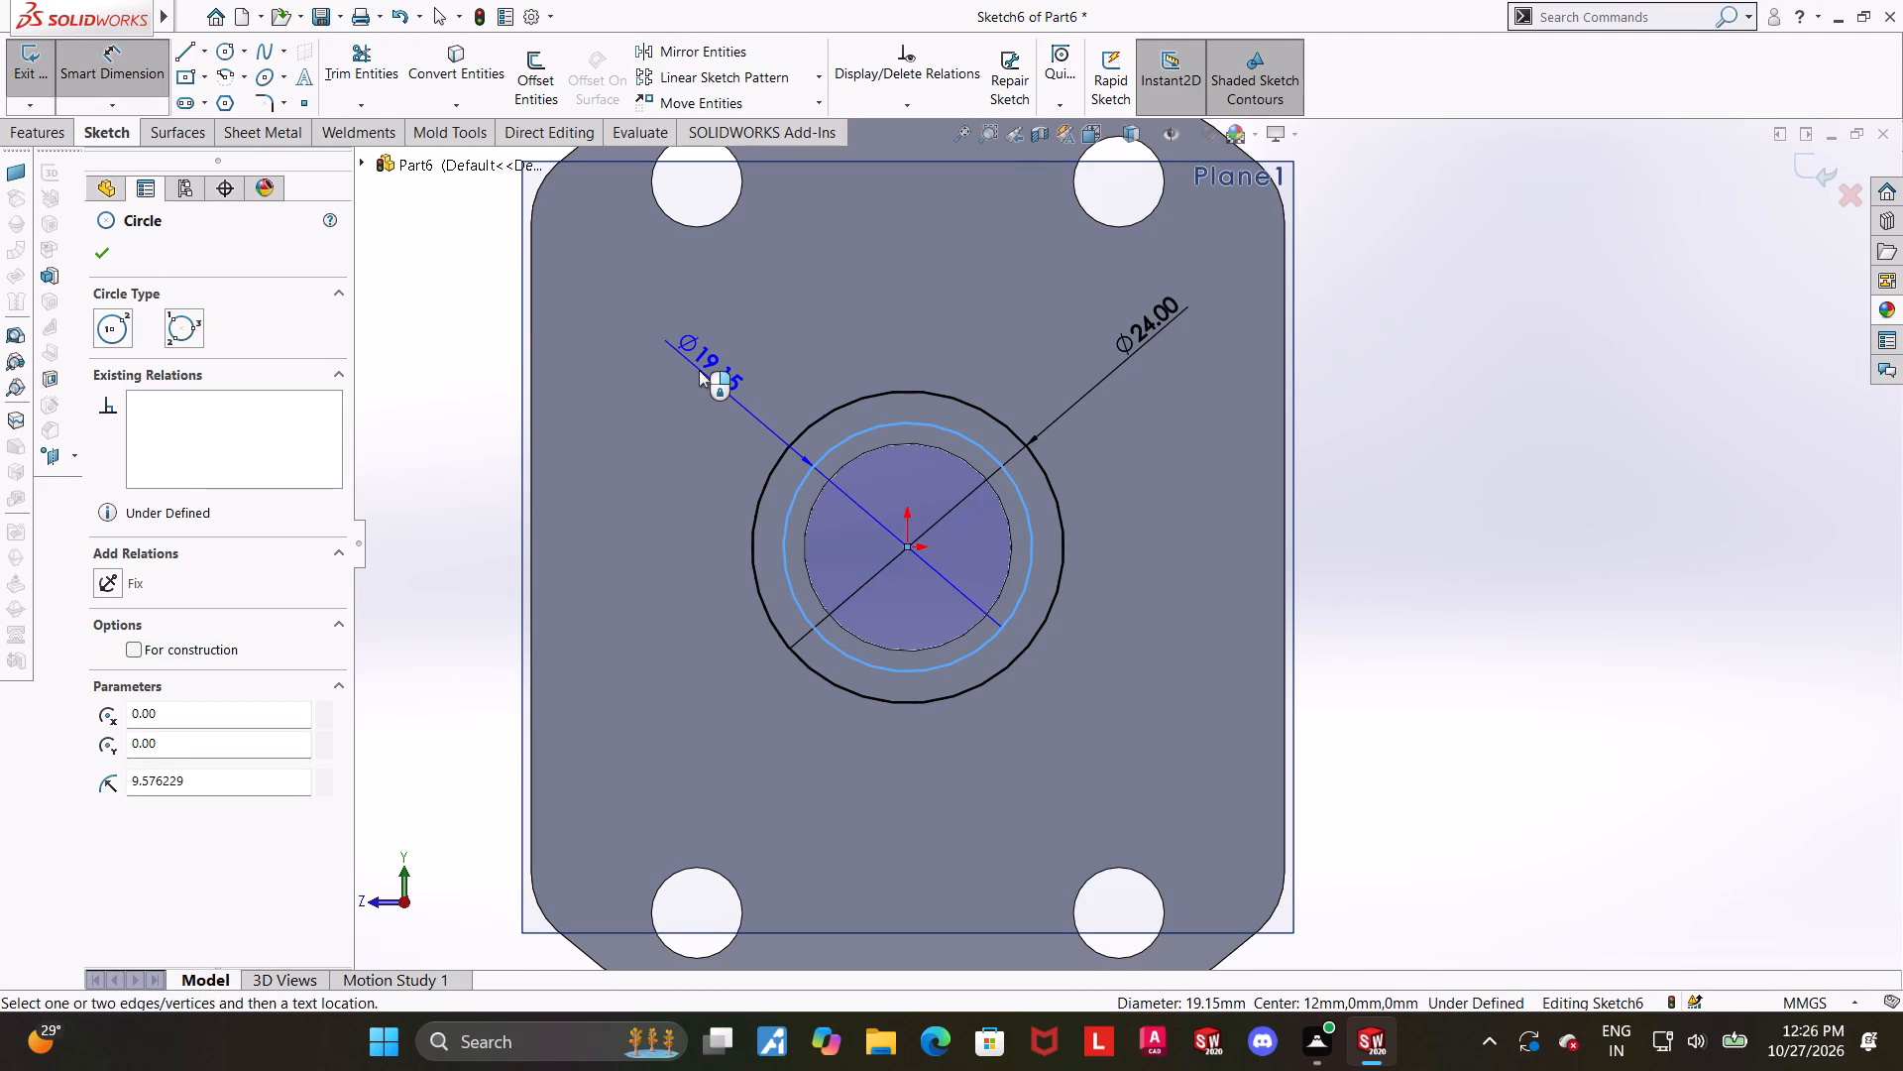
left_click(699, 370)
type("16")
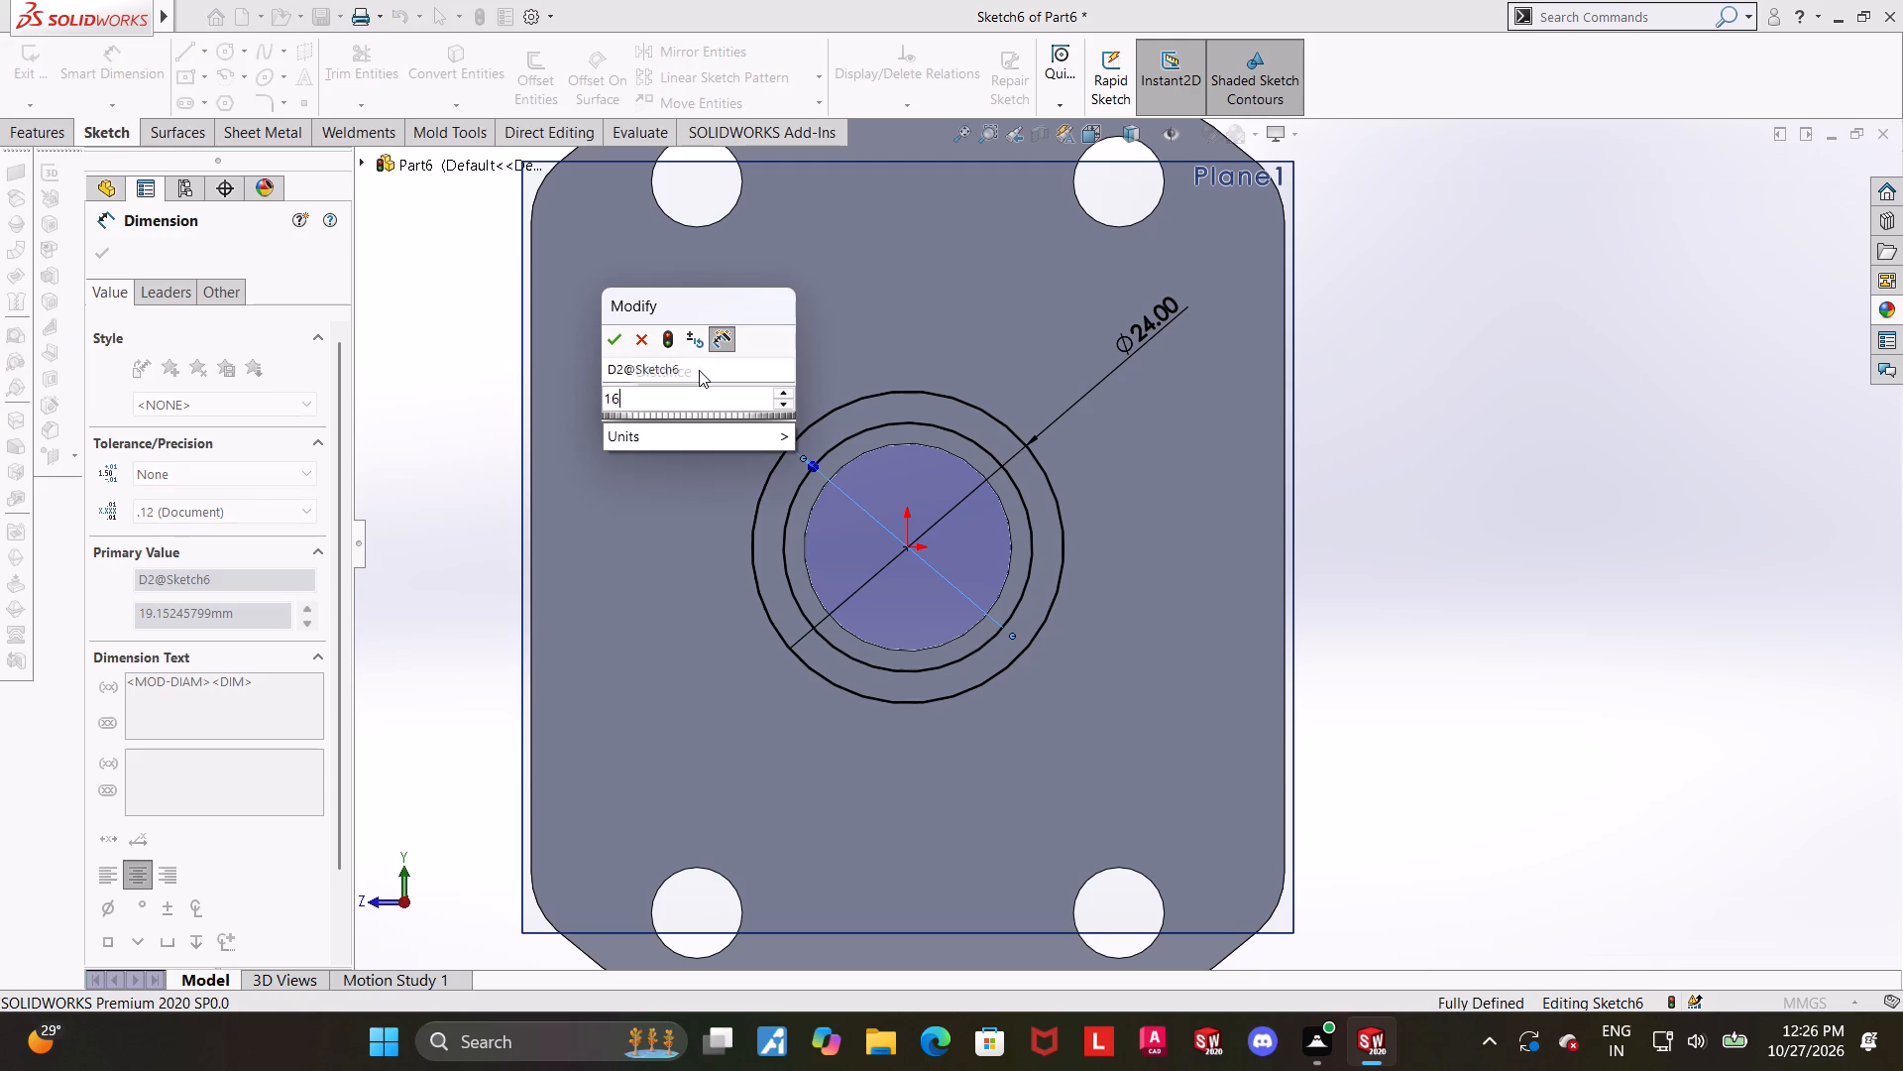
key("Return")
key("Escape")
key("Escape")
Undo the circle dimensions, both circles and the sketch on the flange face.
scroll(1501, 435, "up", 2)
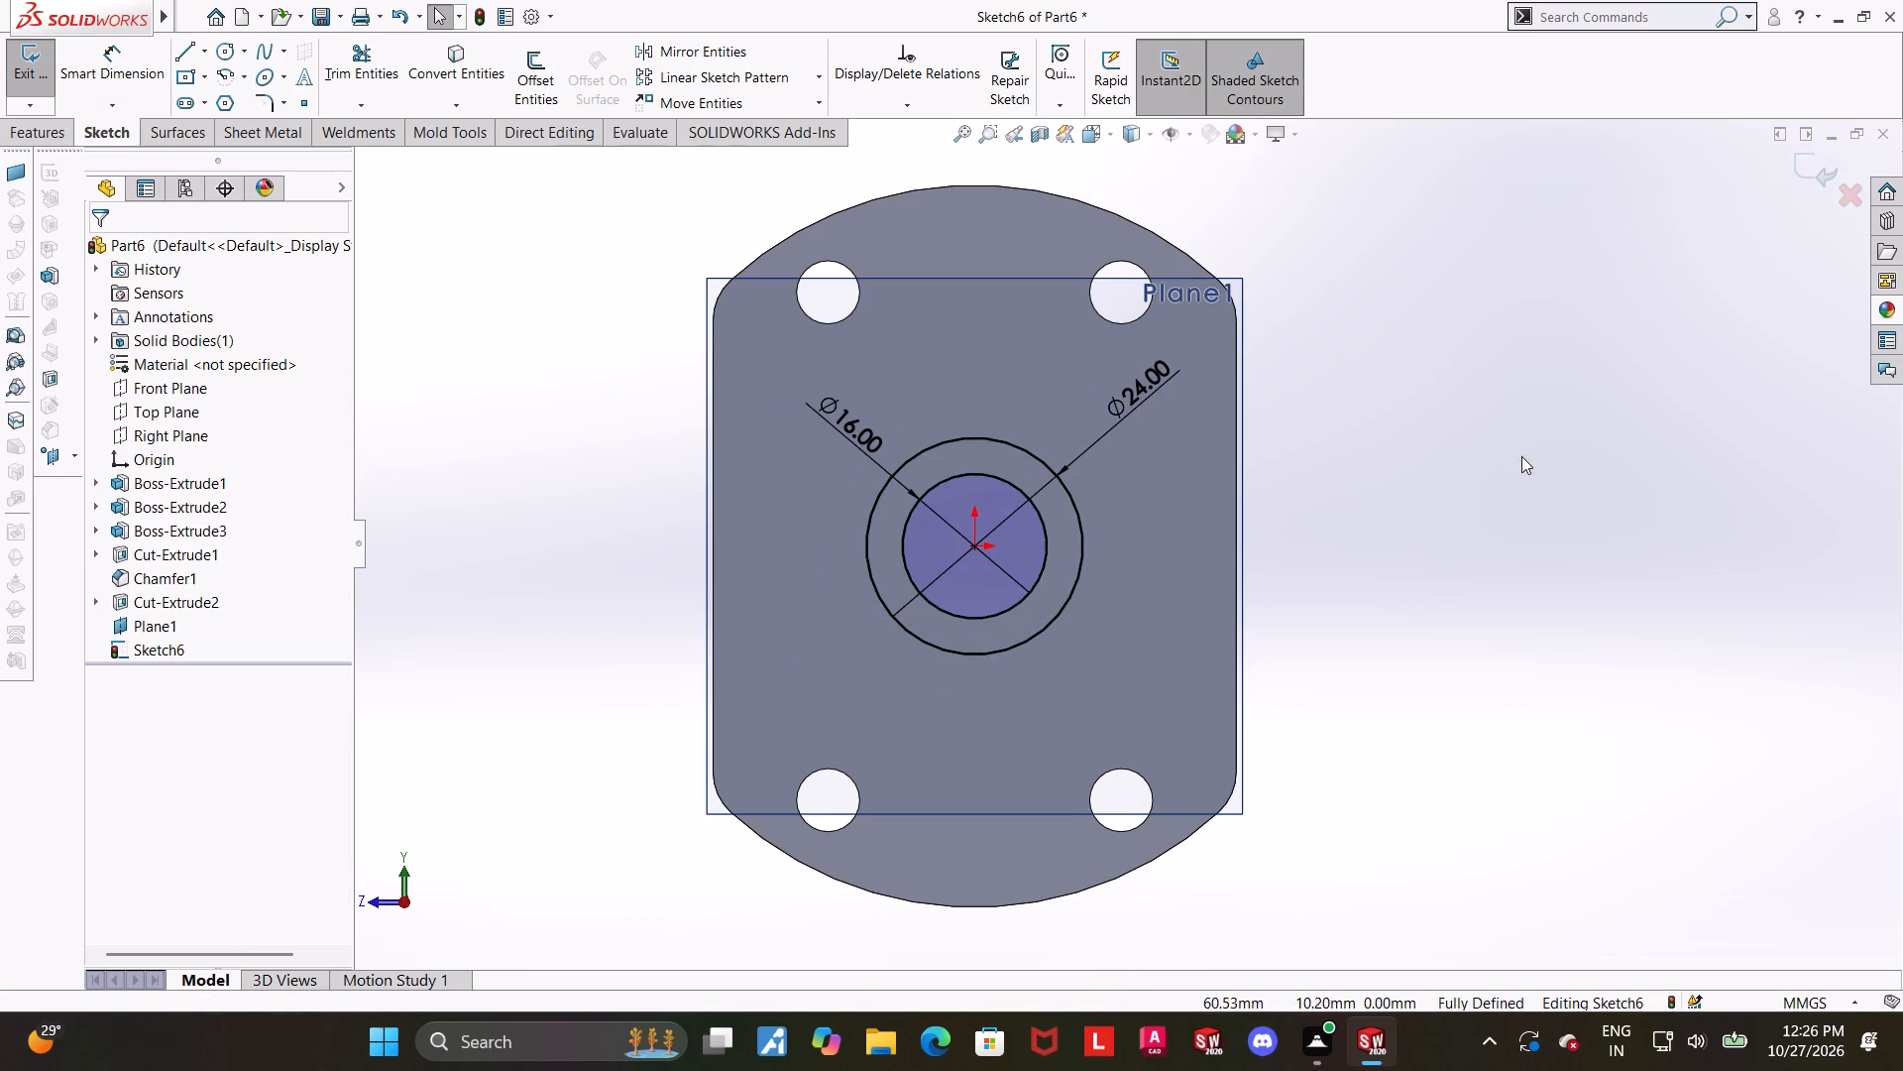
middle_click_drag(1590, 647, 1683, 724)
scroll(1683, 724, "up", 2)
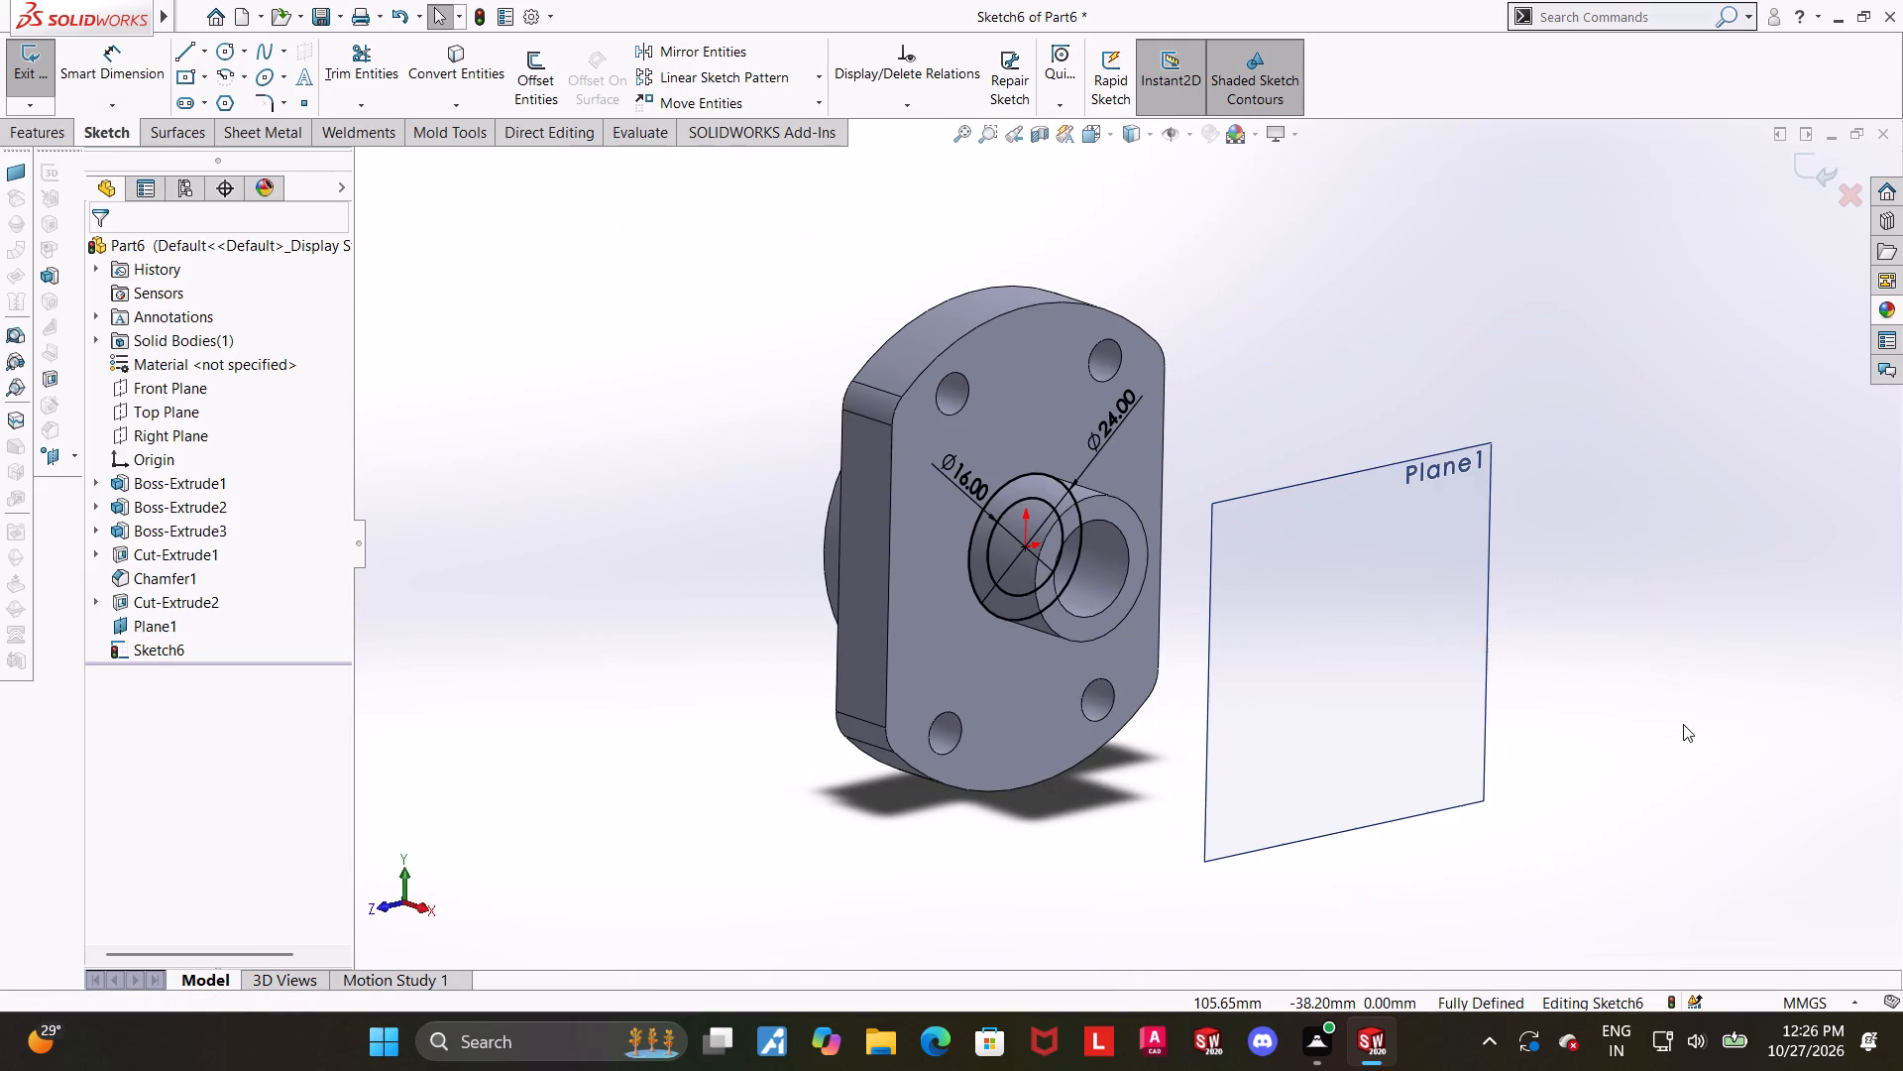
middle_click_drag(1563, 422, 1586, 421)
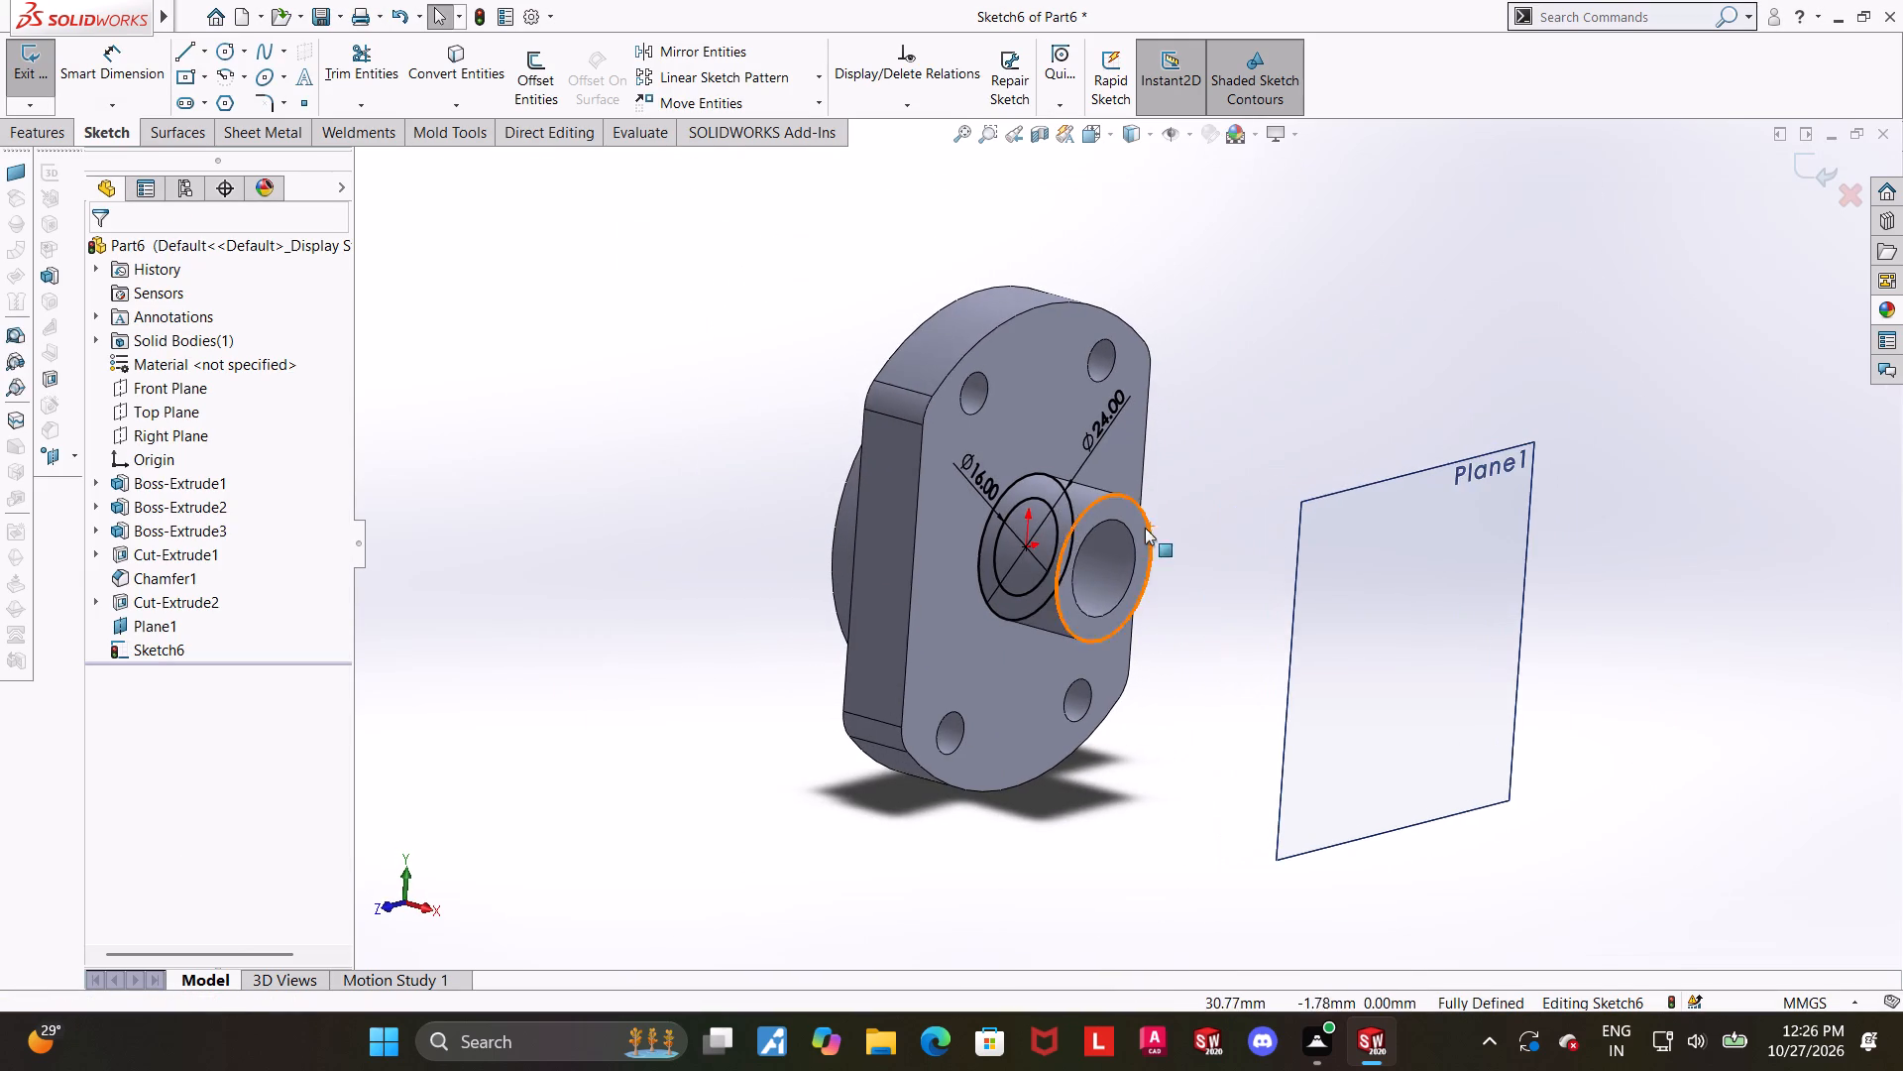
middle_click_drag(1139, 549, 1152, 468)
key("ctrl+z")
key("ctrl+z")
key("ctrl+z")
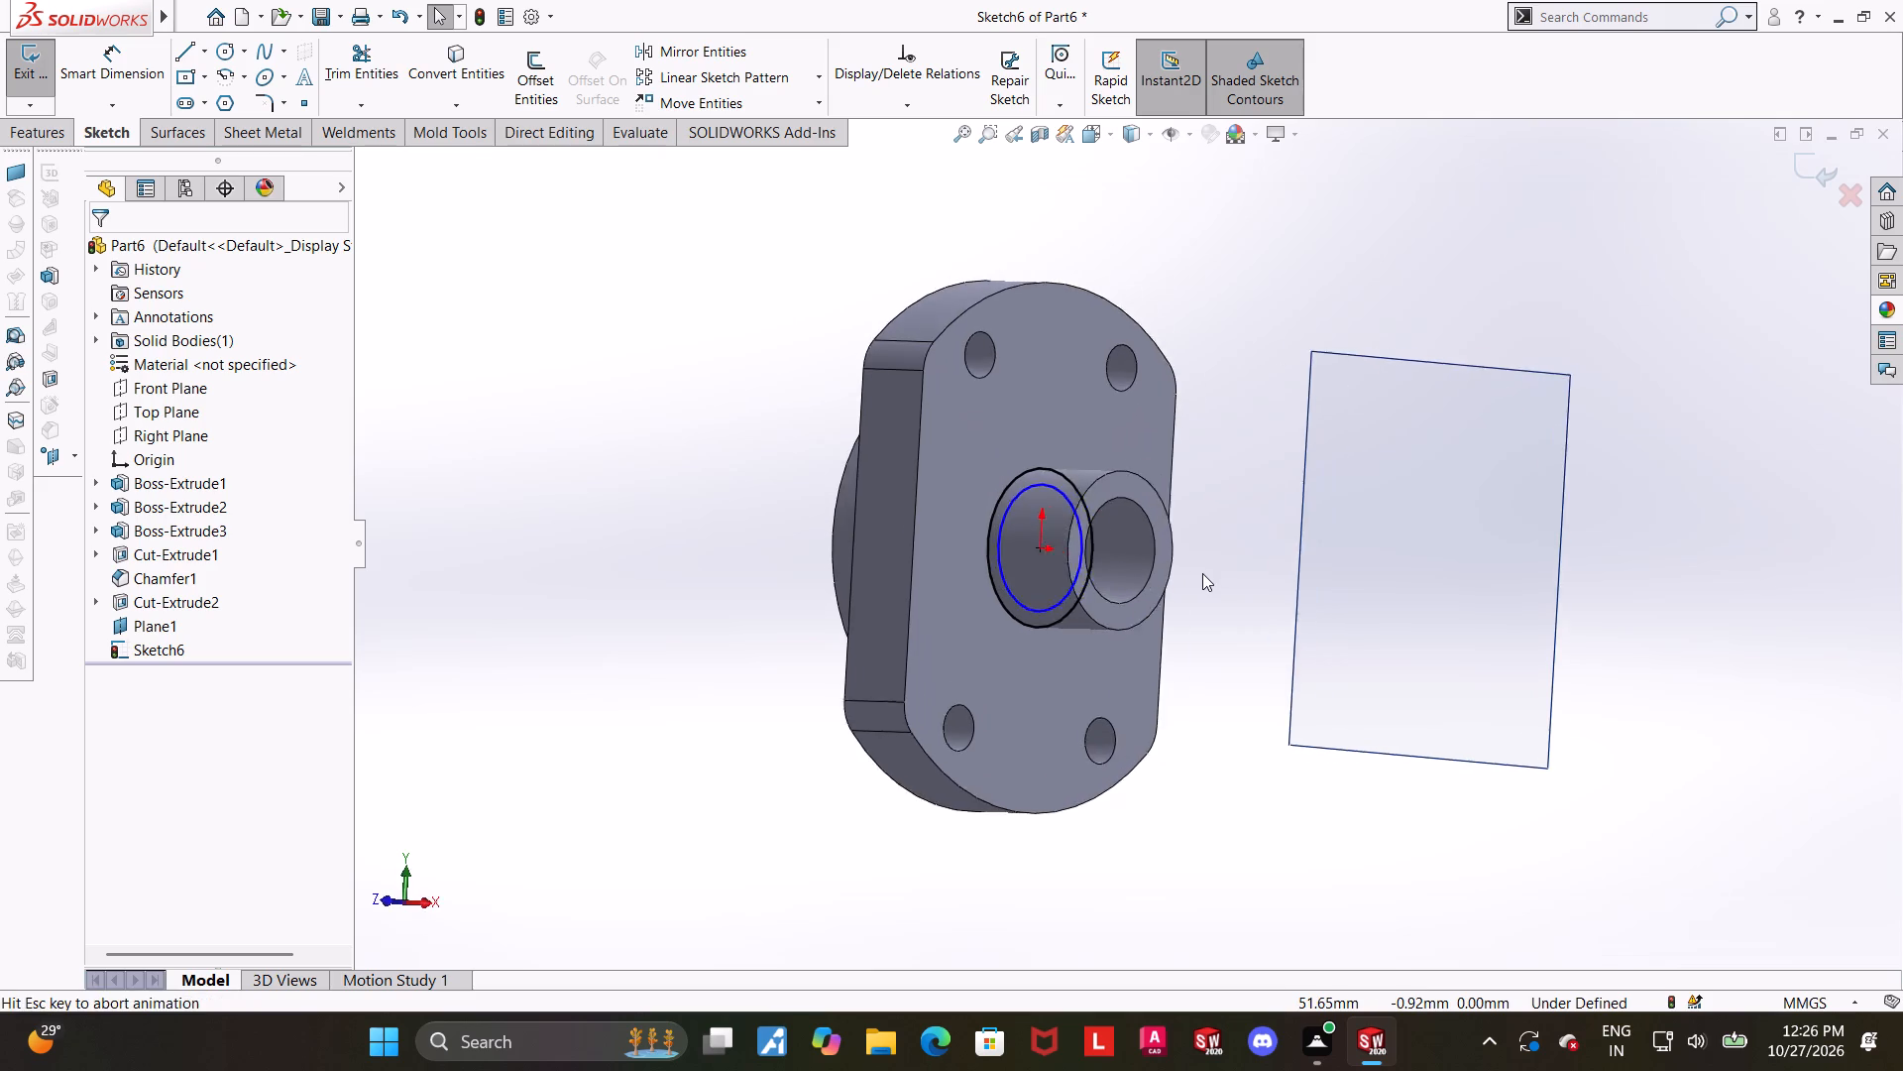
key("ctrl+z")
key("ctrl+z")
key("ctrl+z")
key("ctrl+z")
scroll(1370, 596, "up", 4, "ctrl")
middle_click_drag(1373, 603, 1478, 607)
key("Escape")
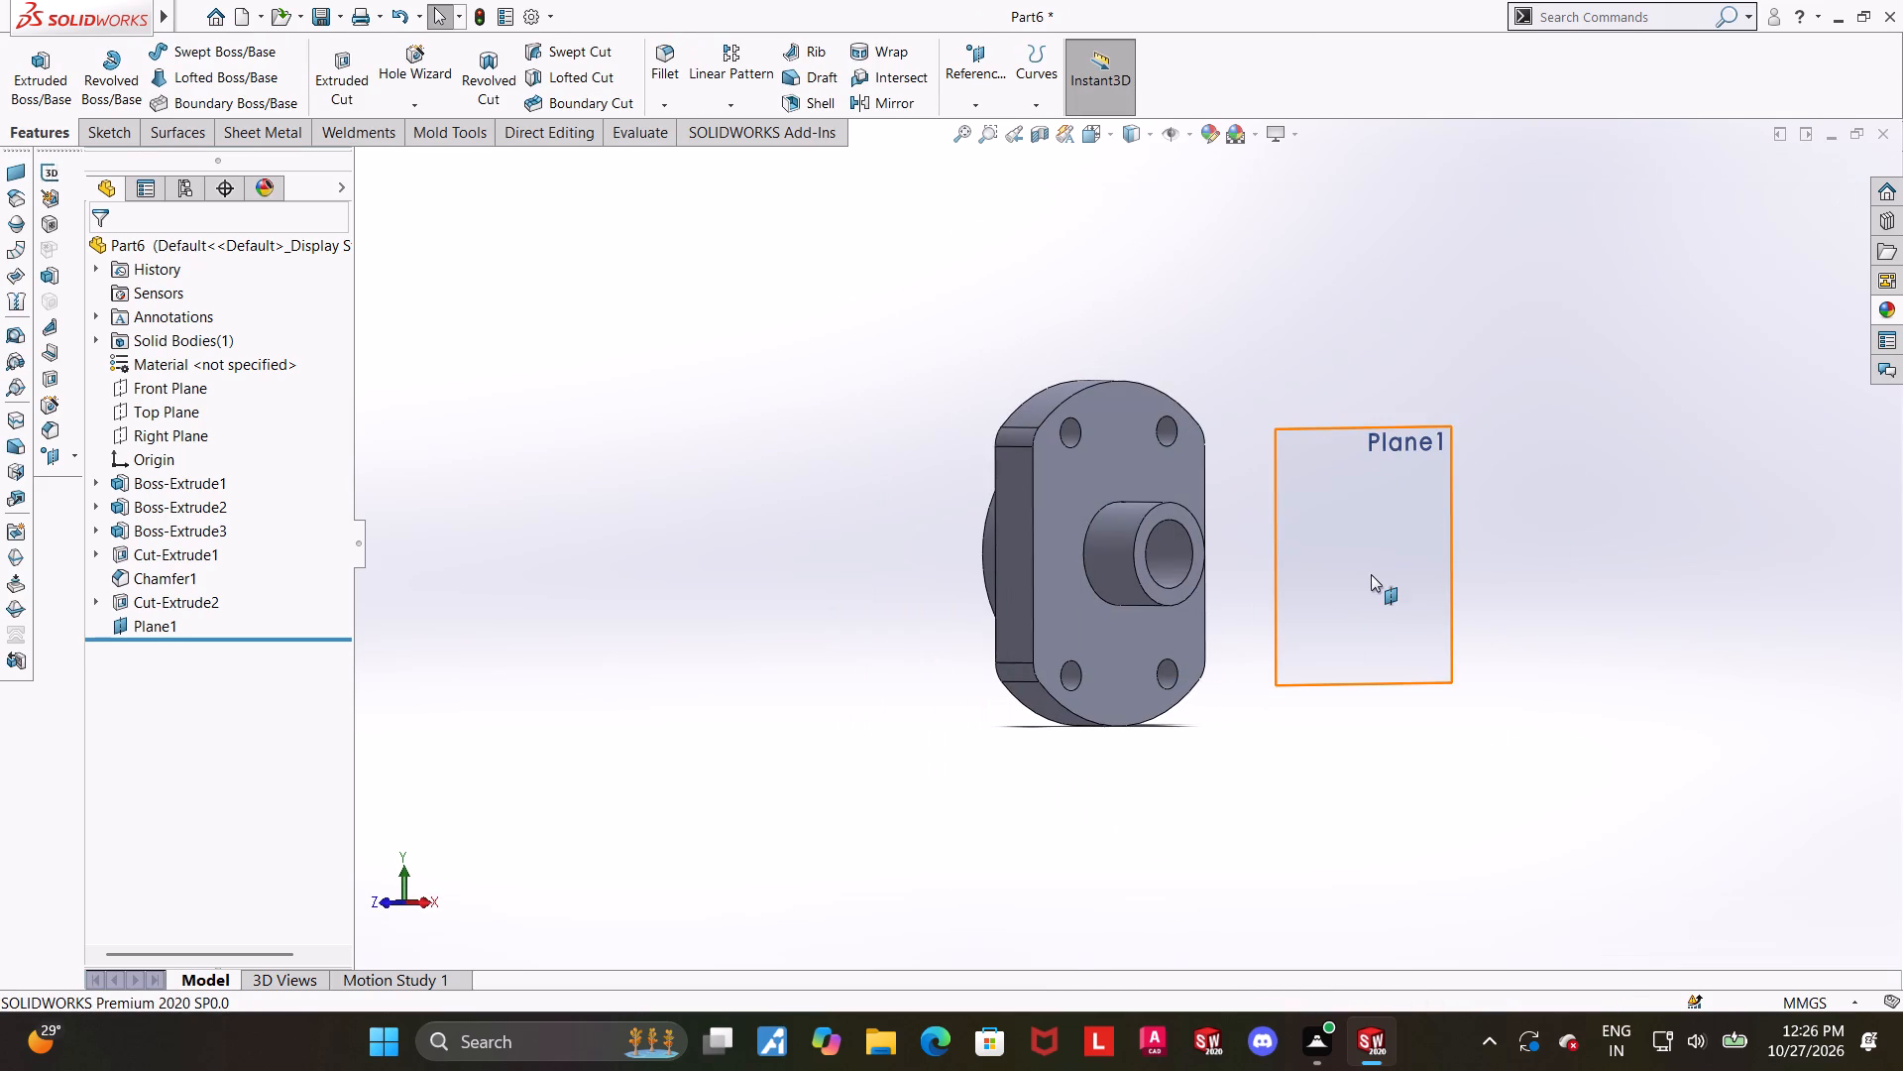
Start a sketch on the offset reference plane and draw a circle centred on the origin, about 27 mm in diameter.
left_click(1367, 571)
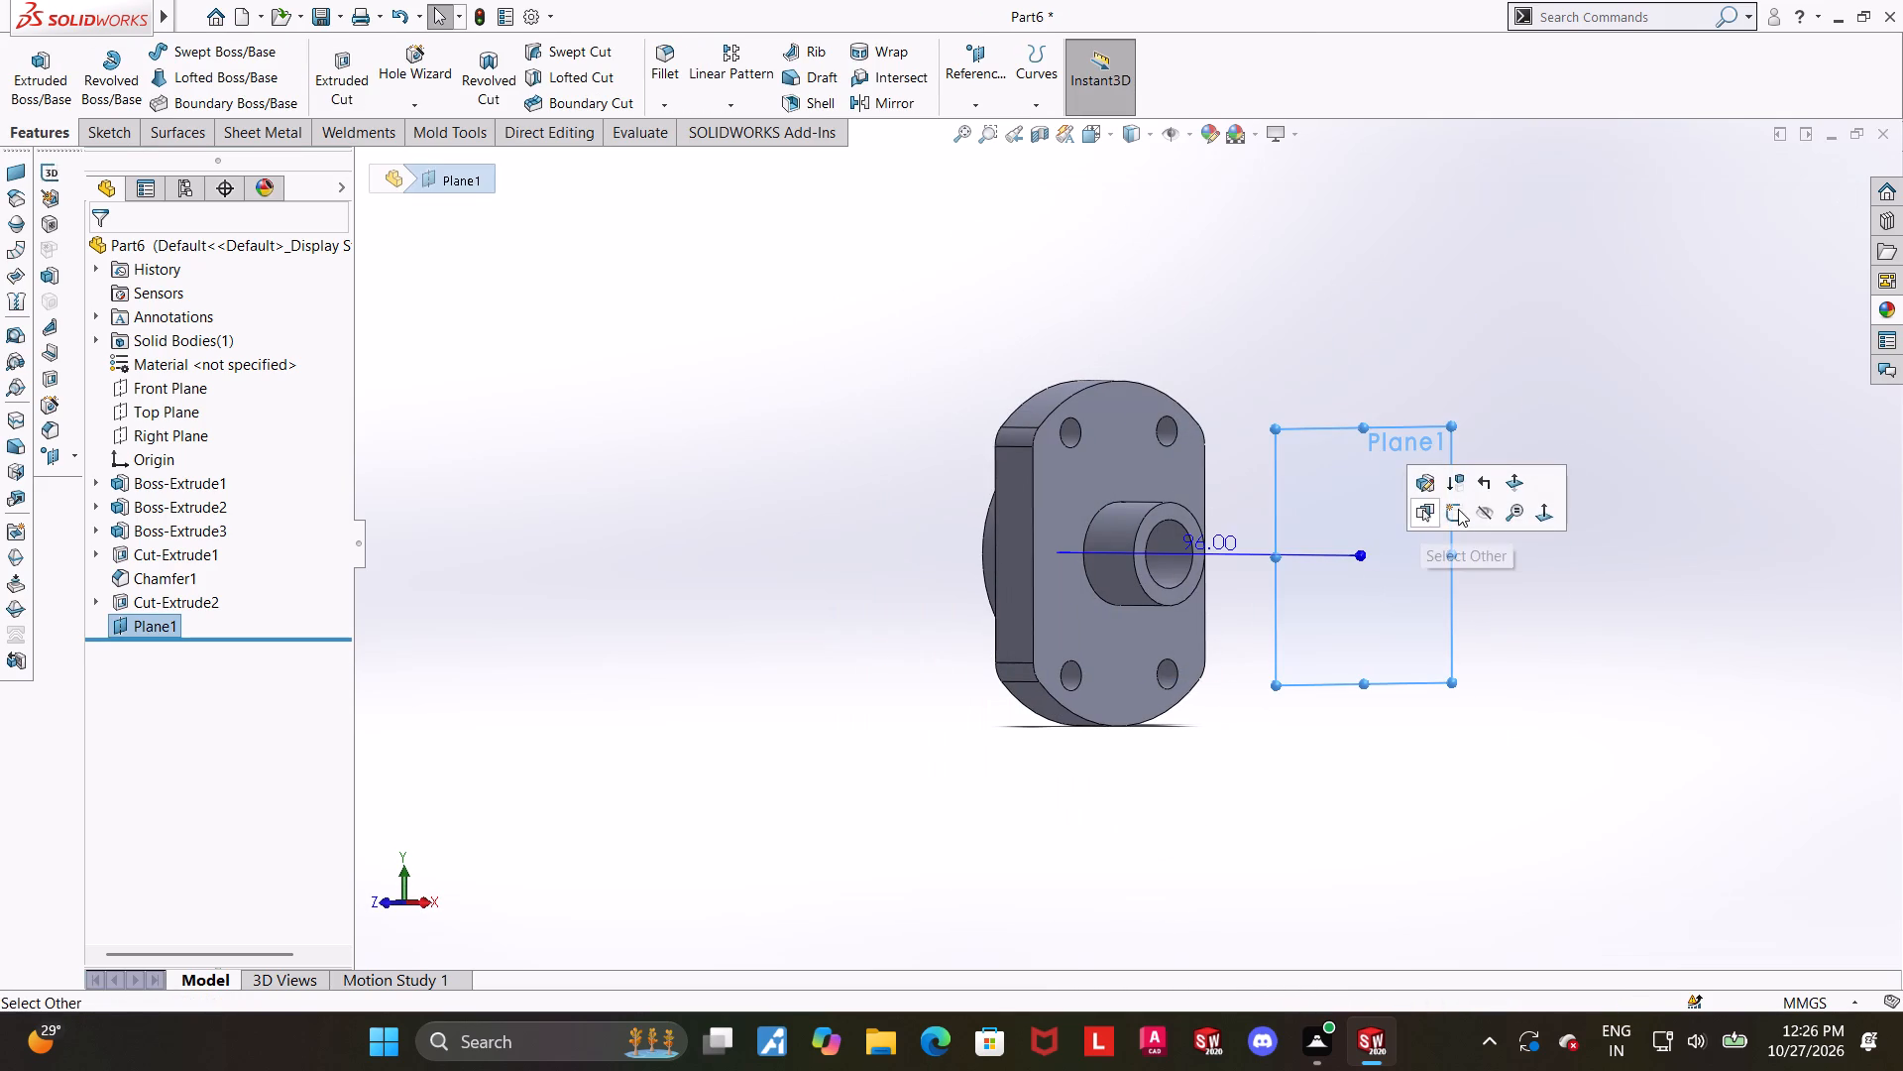
left_click(1458, 511)
left_click(148, 657)
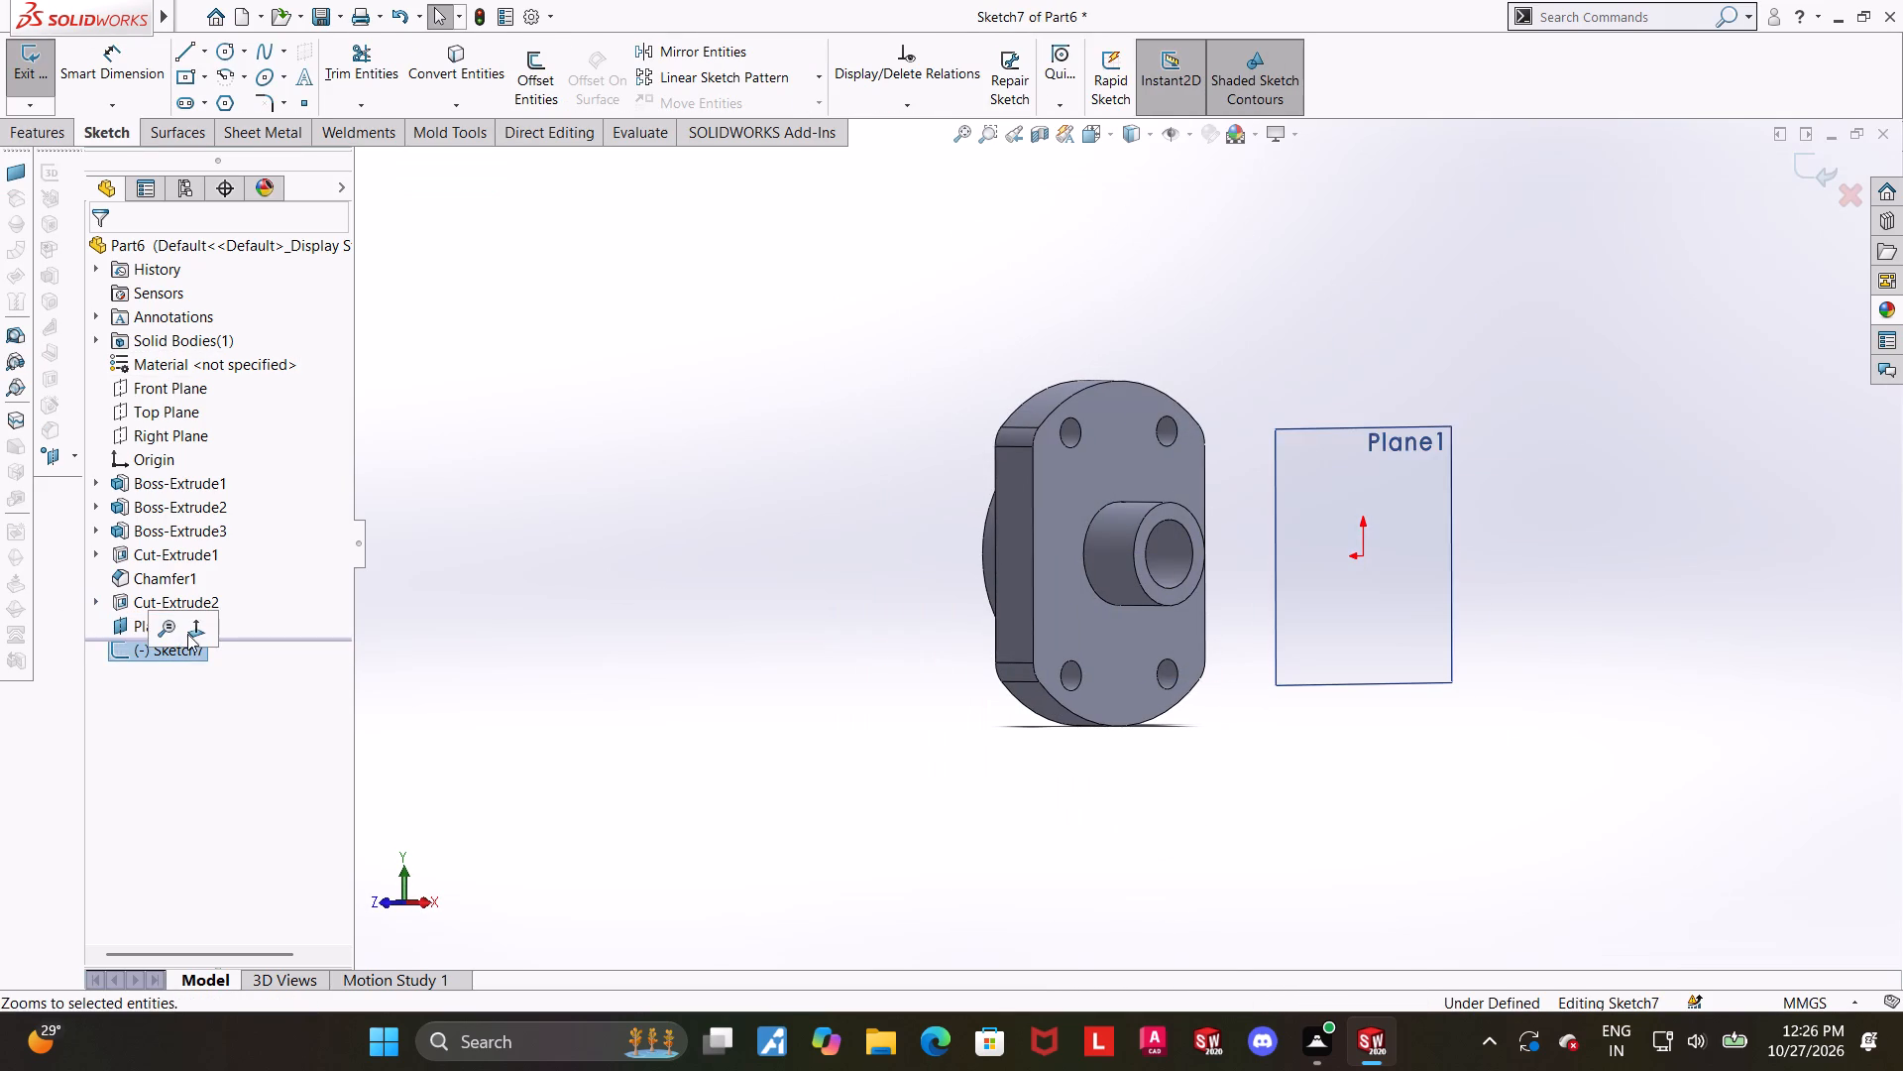
left_click(187, 634)
left_click(230, 47)
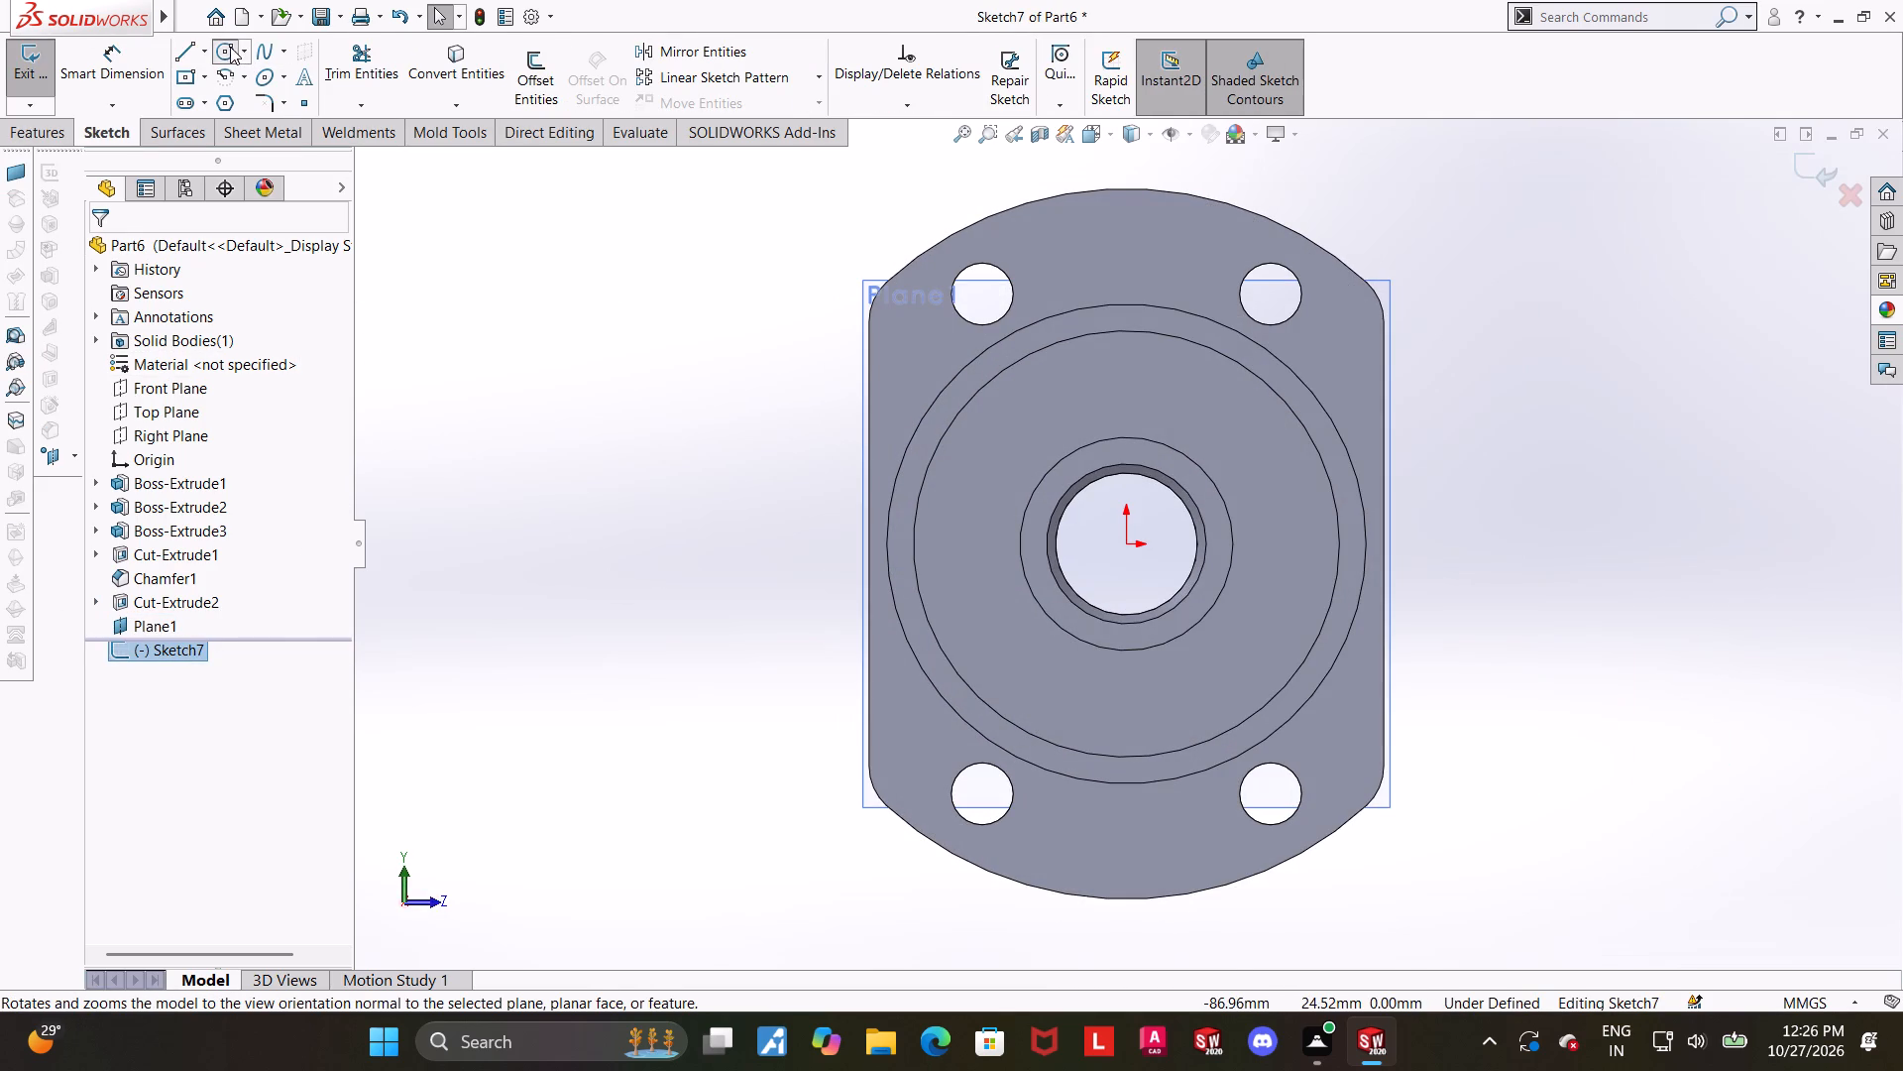
left_click(1130, 549)
left_click(1227, 477)
key("Escape")
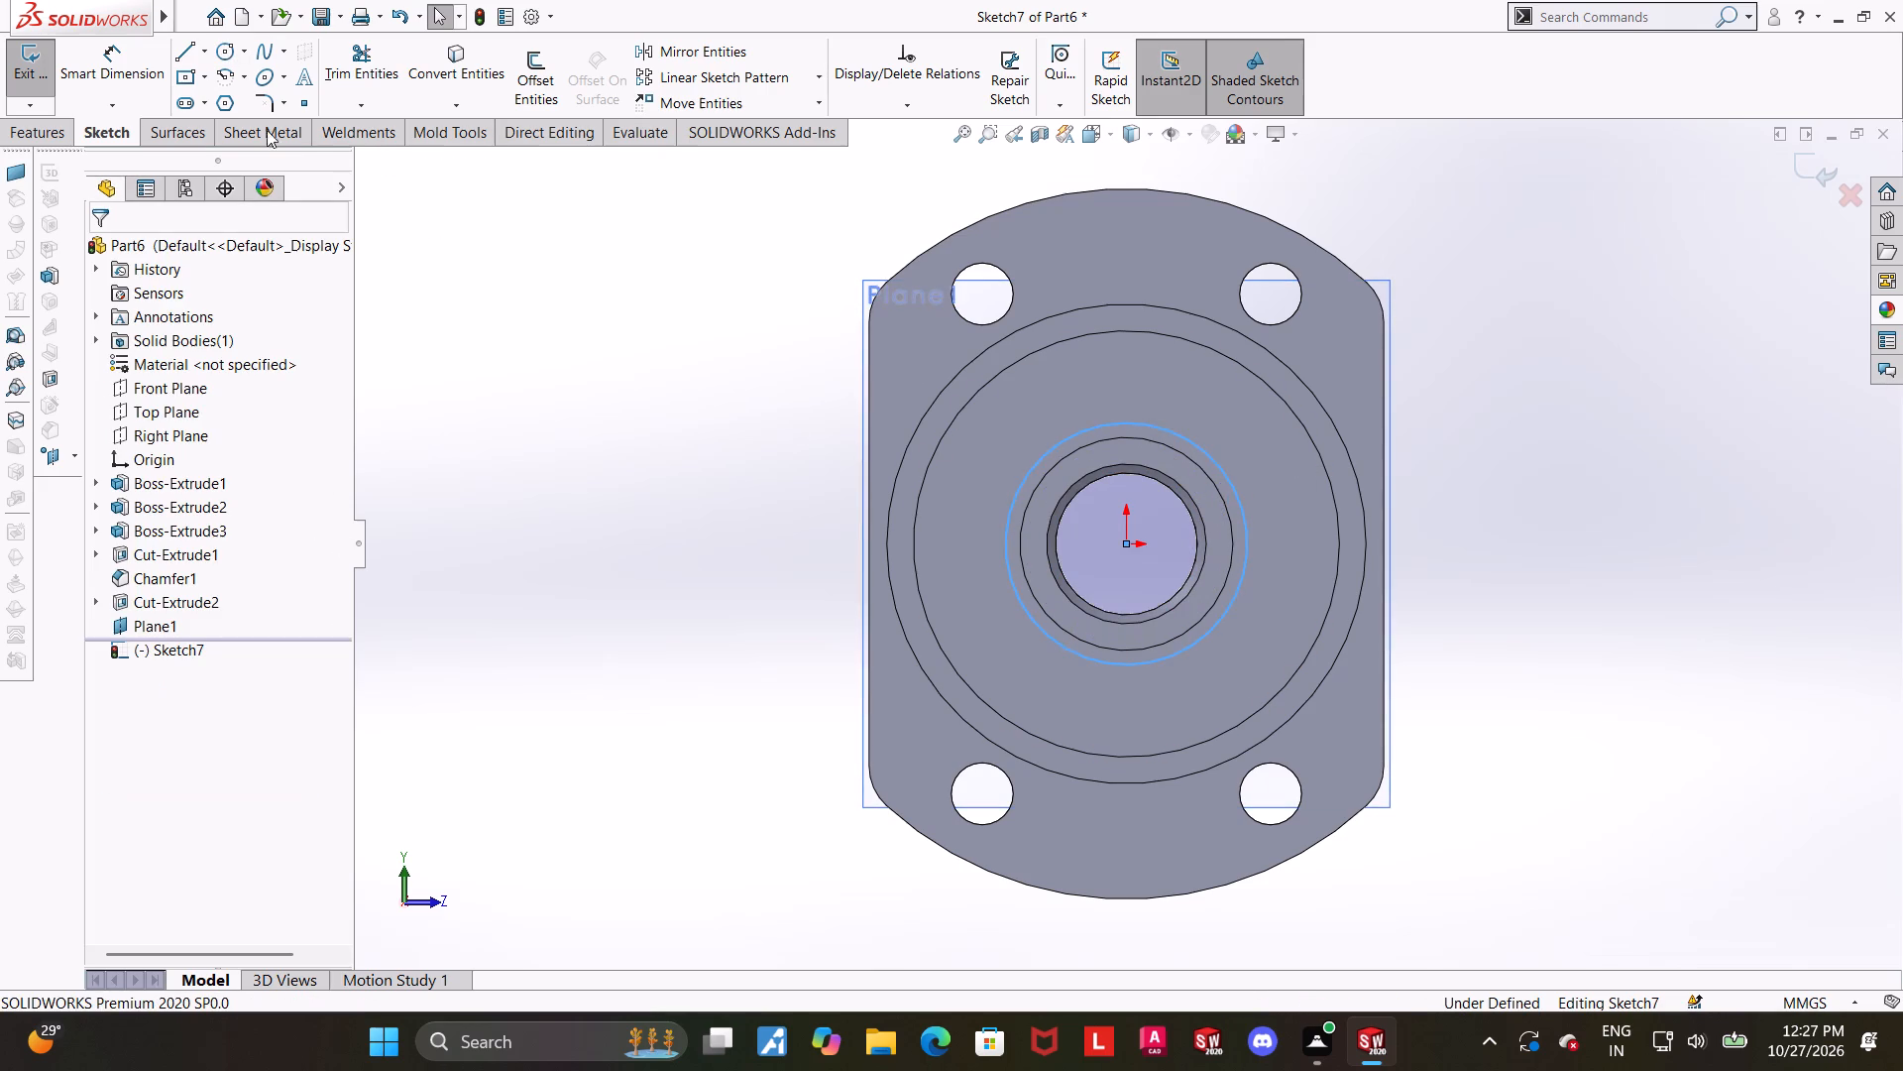
Set the diameter of the circle on the offset plane to 24 mm.
left_click(138, 56)
left_click(1117, 421)
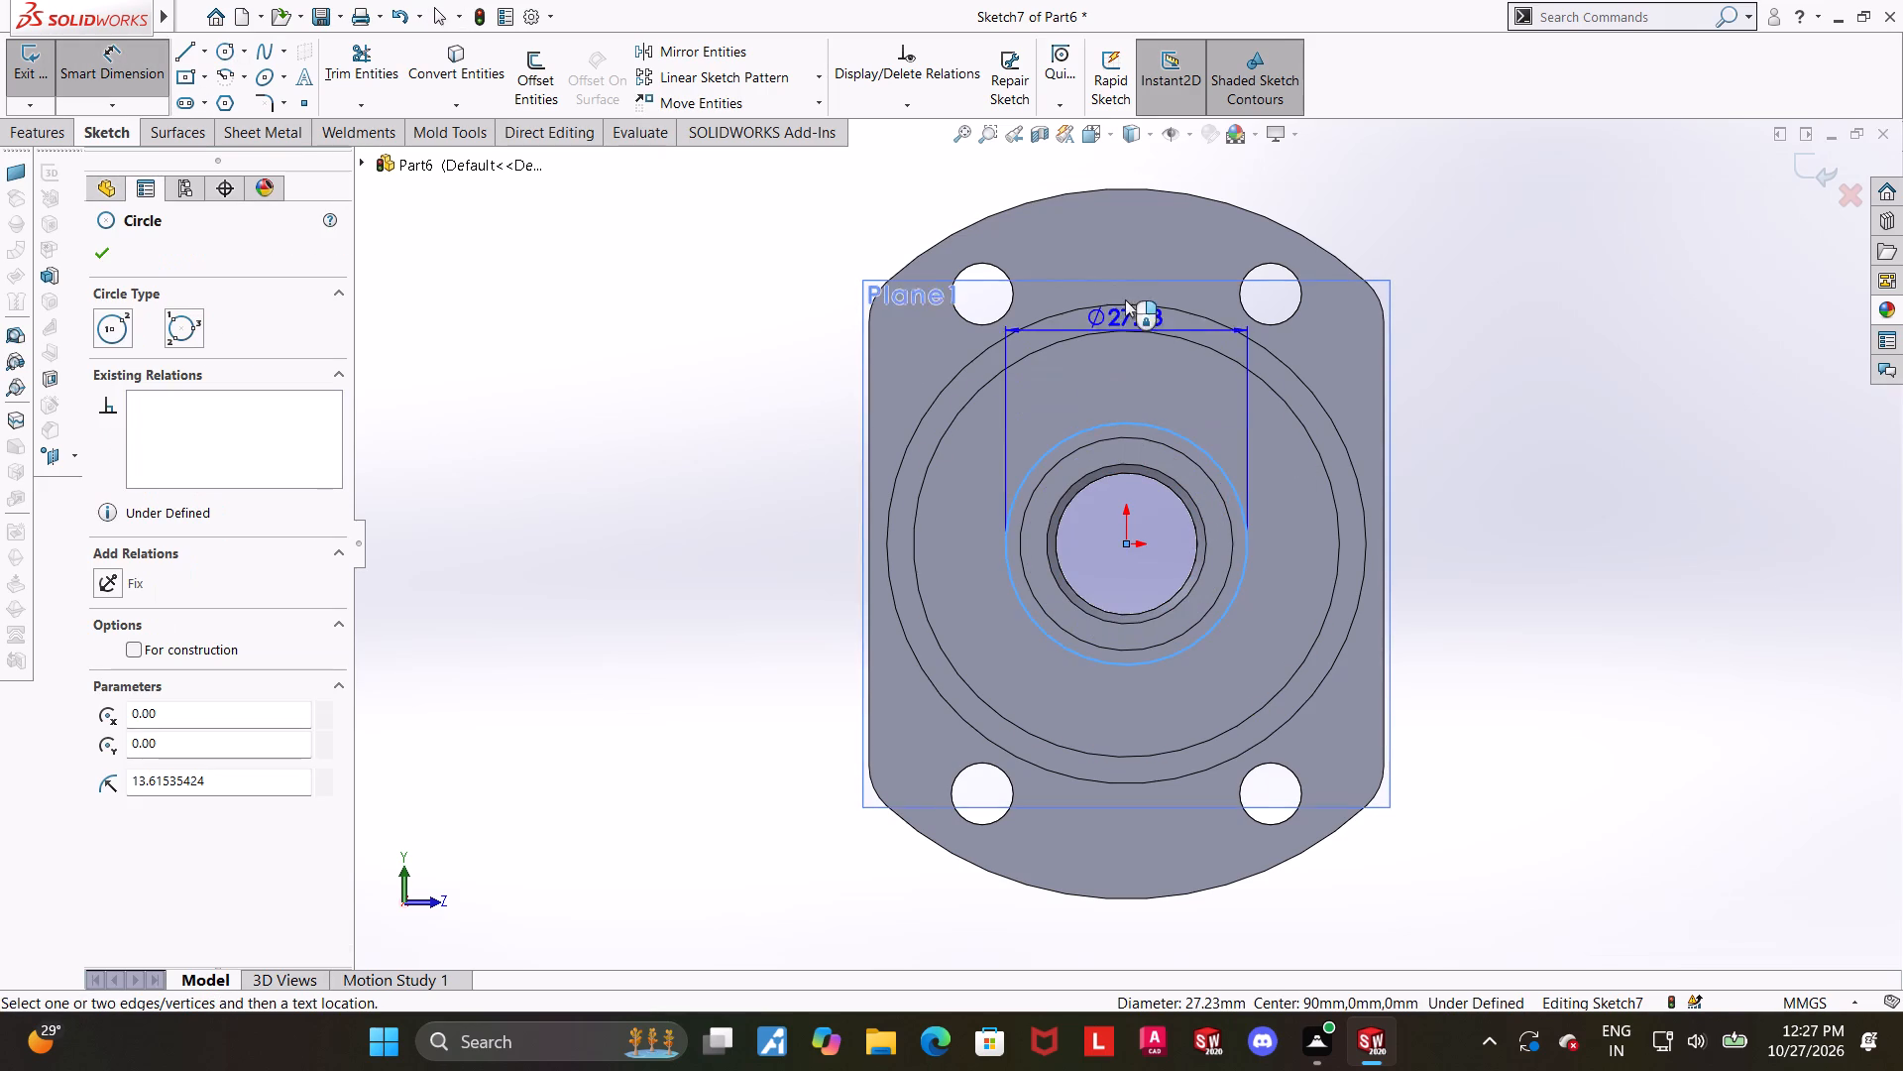
left_click(1125, 248)
type("245")
key("BackSpace")
key("Return")
key("Escape")
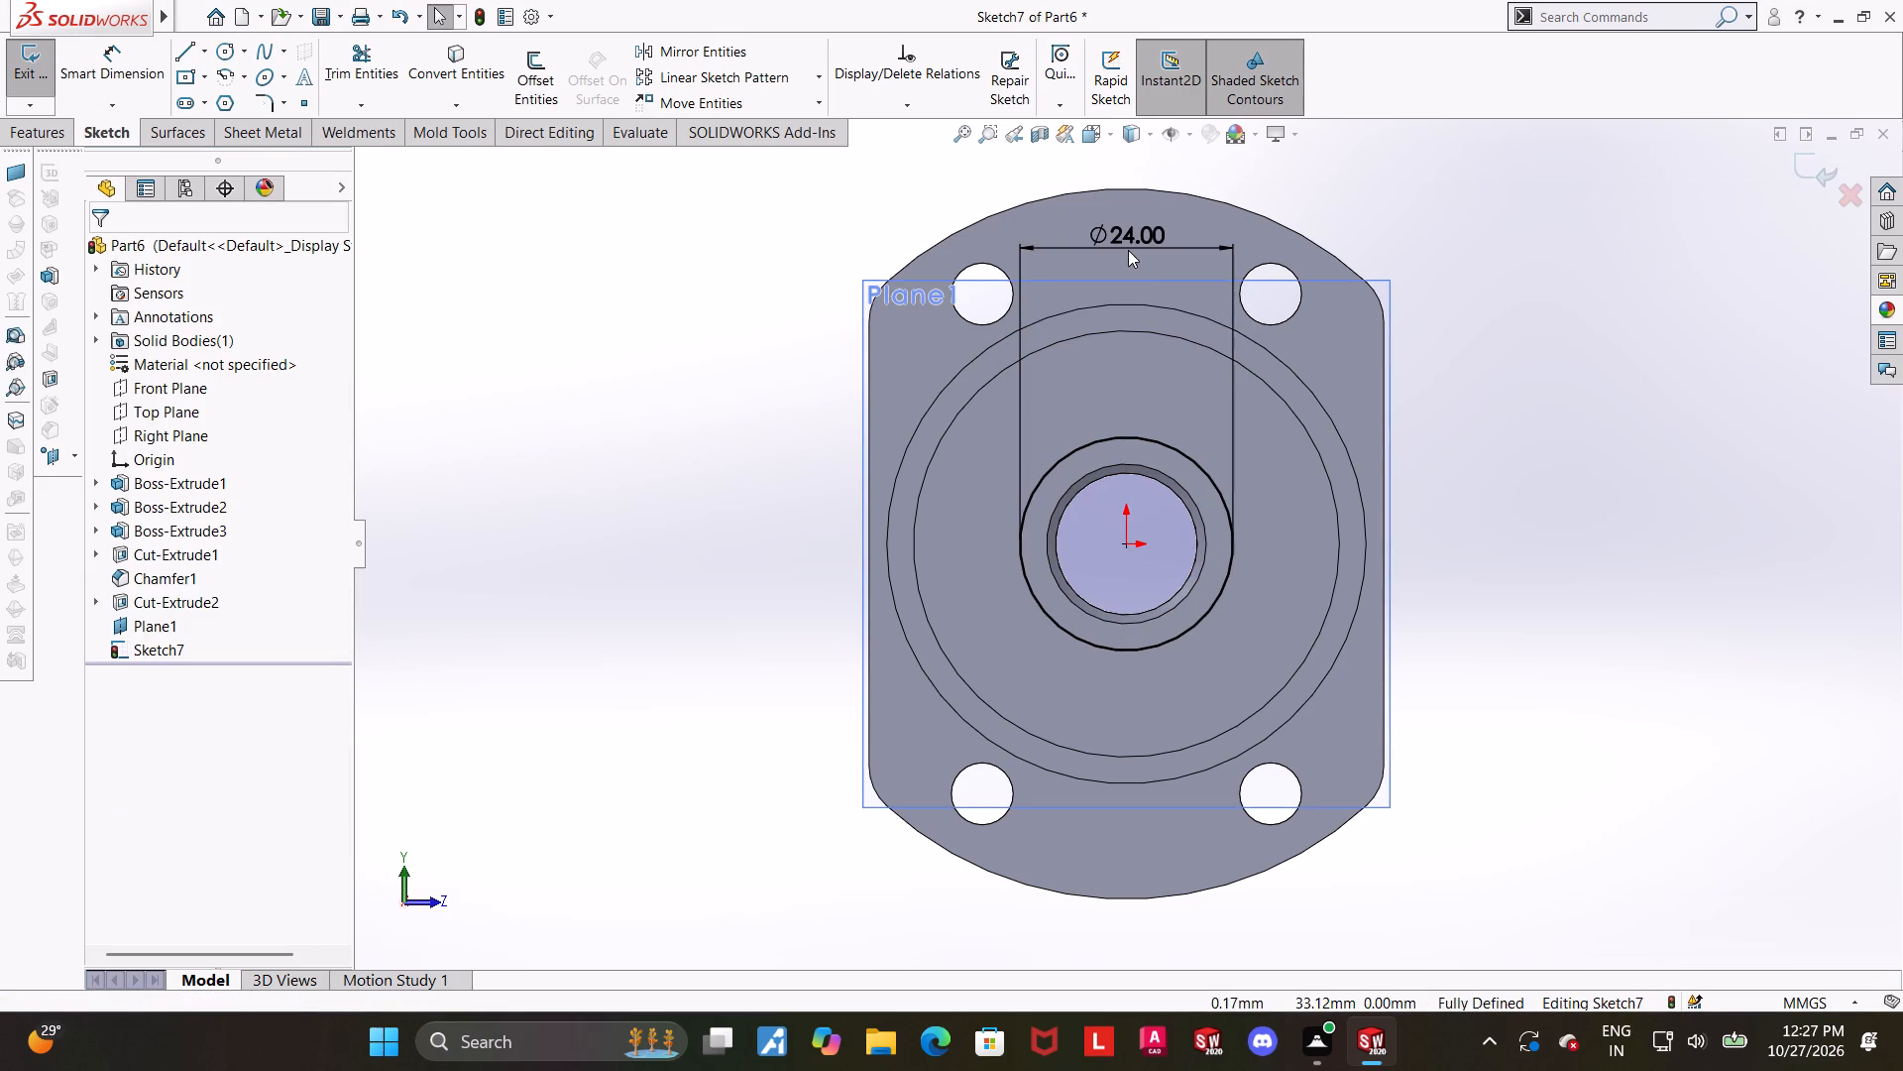
scroll(1767, 586, "up", 1)
middle_click_drag(1704, 587, 1483, 562)
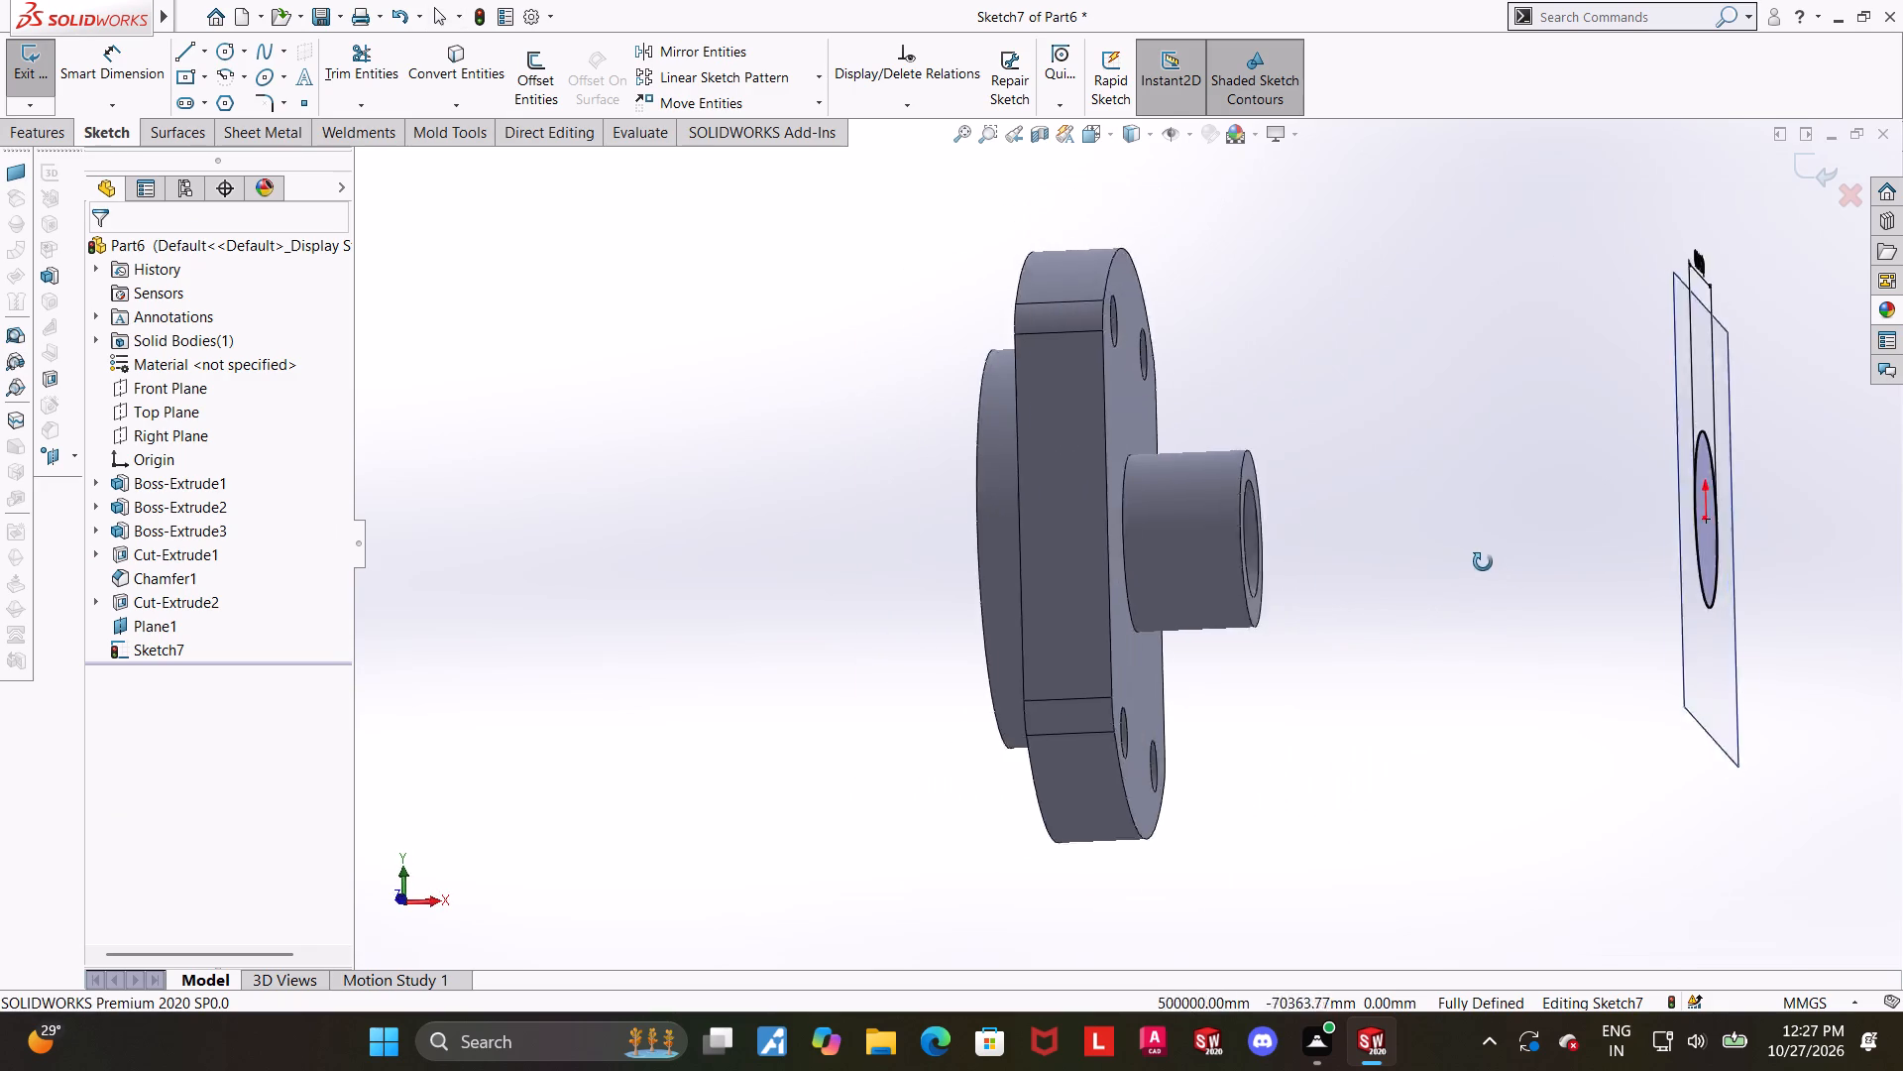
Draw a second circle centred on the origin inside the 24 mm circle, set its diameter to 16 mm and finish the sketch.
middle_click_drag(1483, 562, 1482, 561)
scroll(1482, 561, "up", 3)
middle_click_drag(1721, 502, 1584, 552)
scroll(1551, 529, "down", 3)
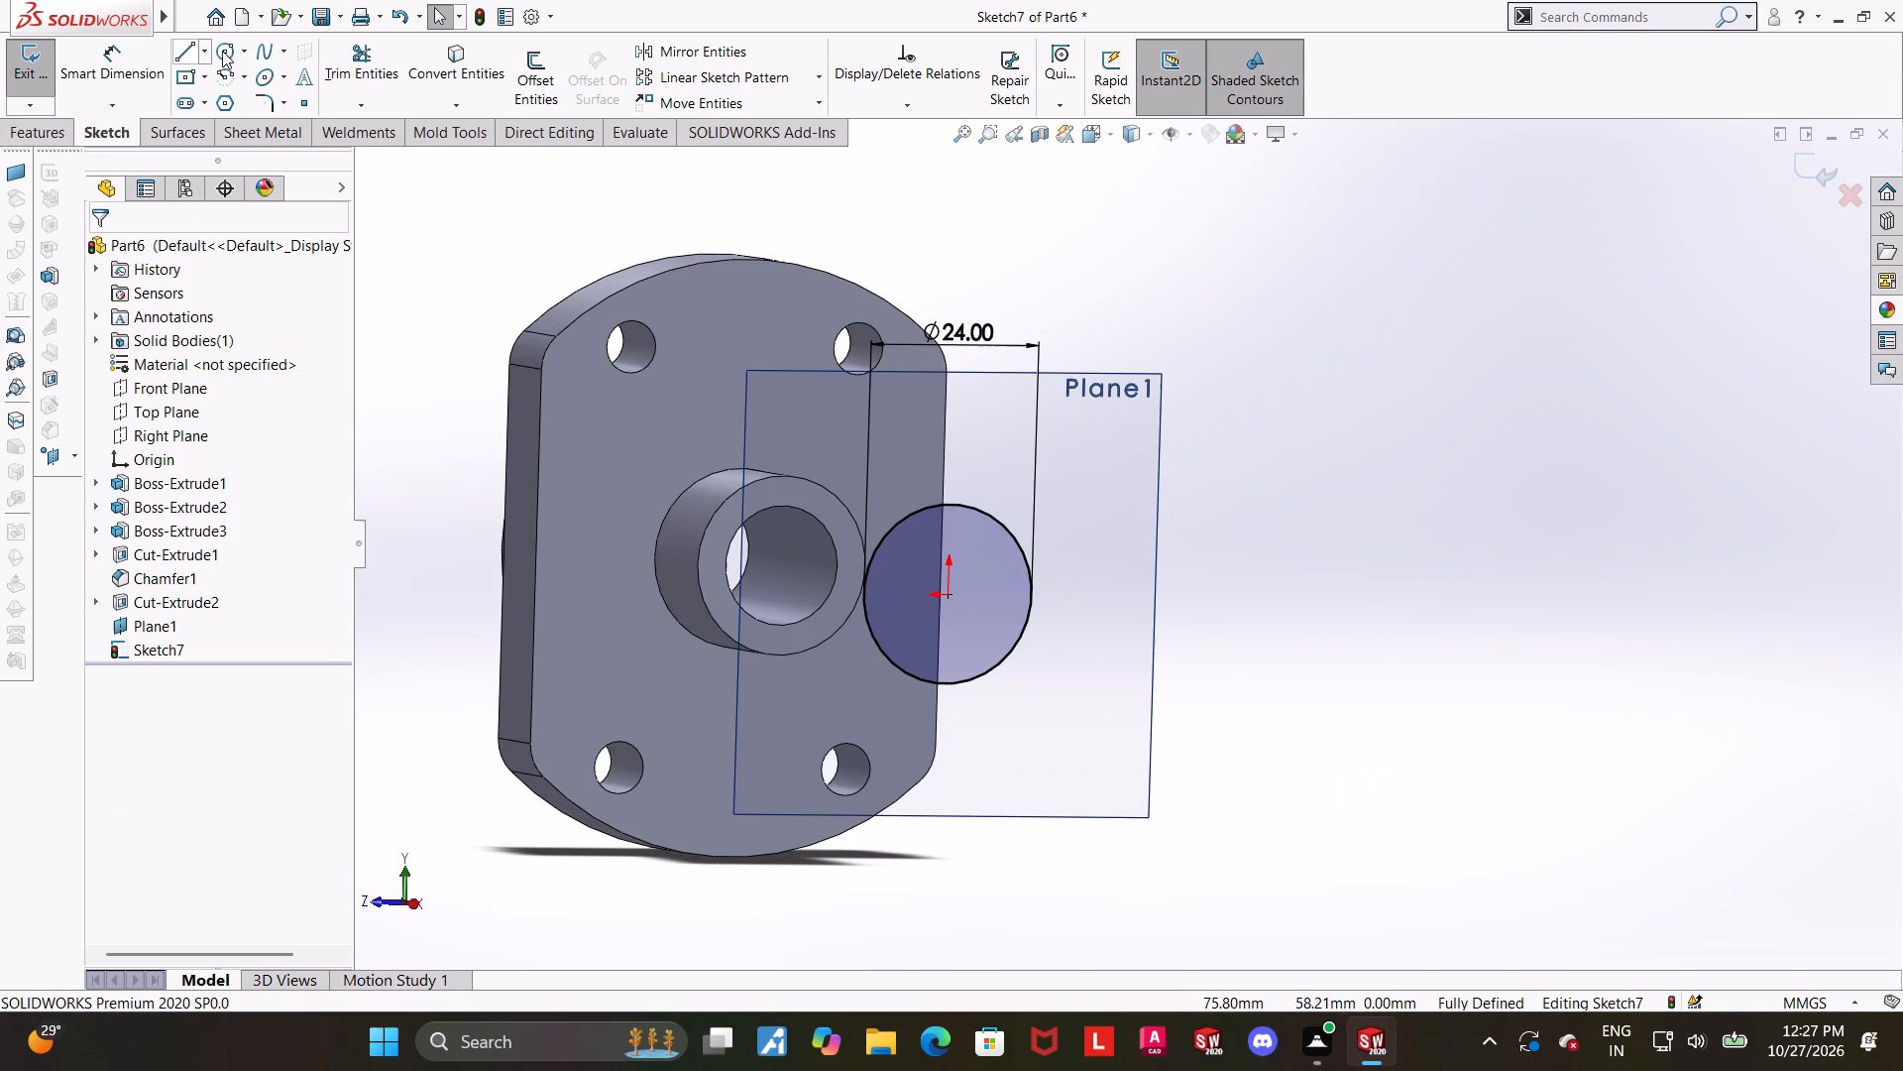
left_click(232, 48)
left_click(947, 599)
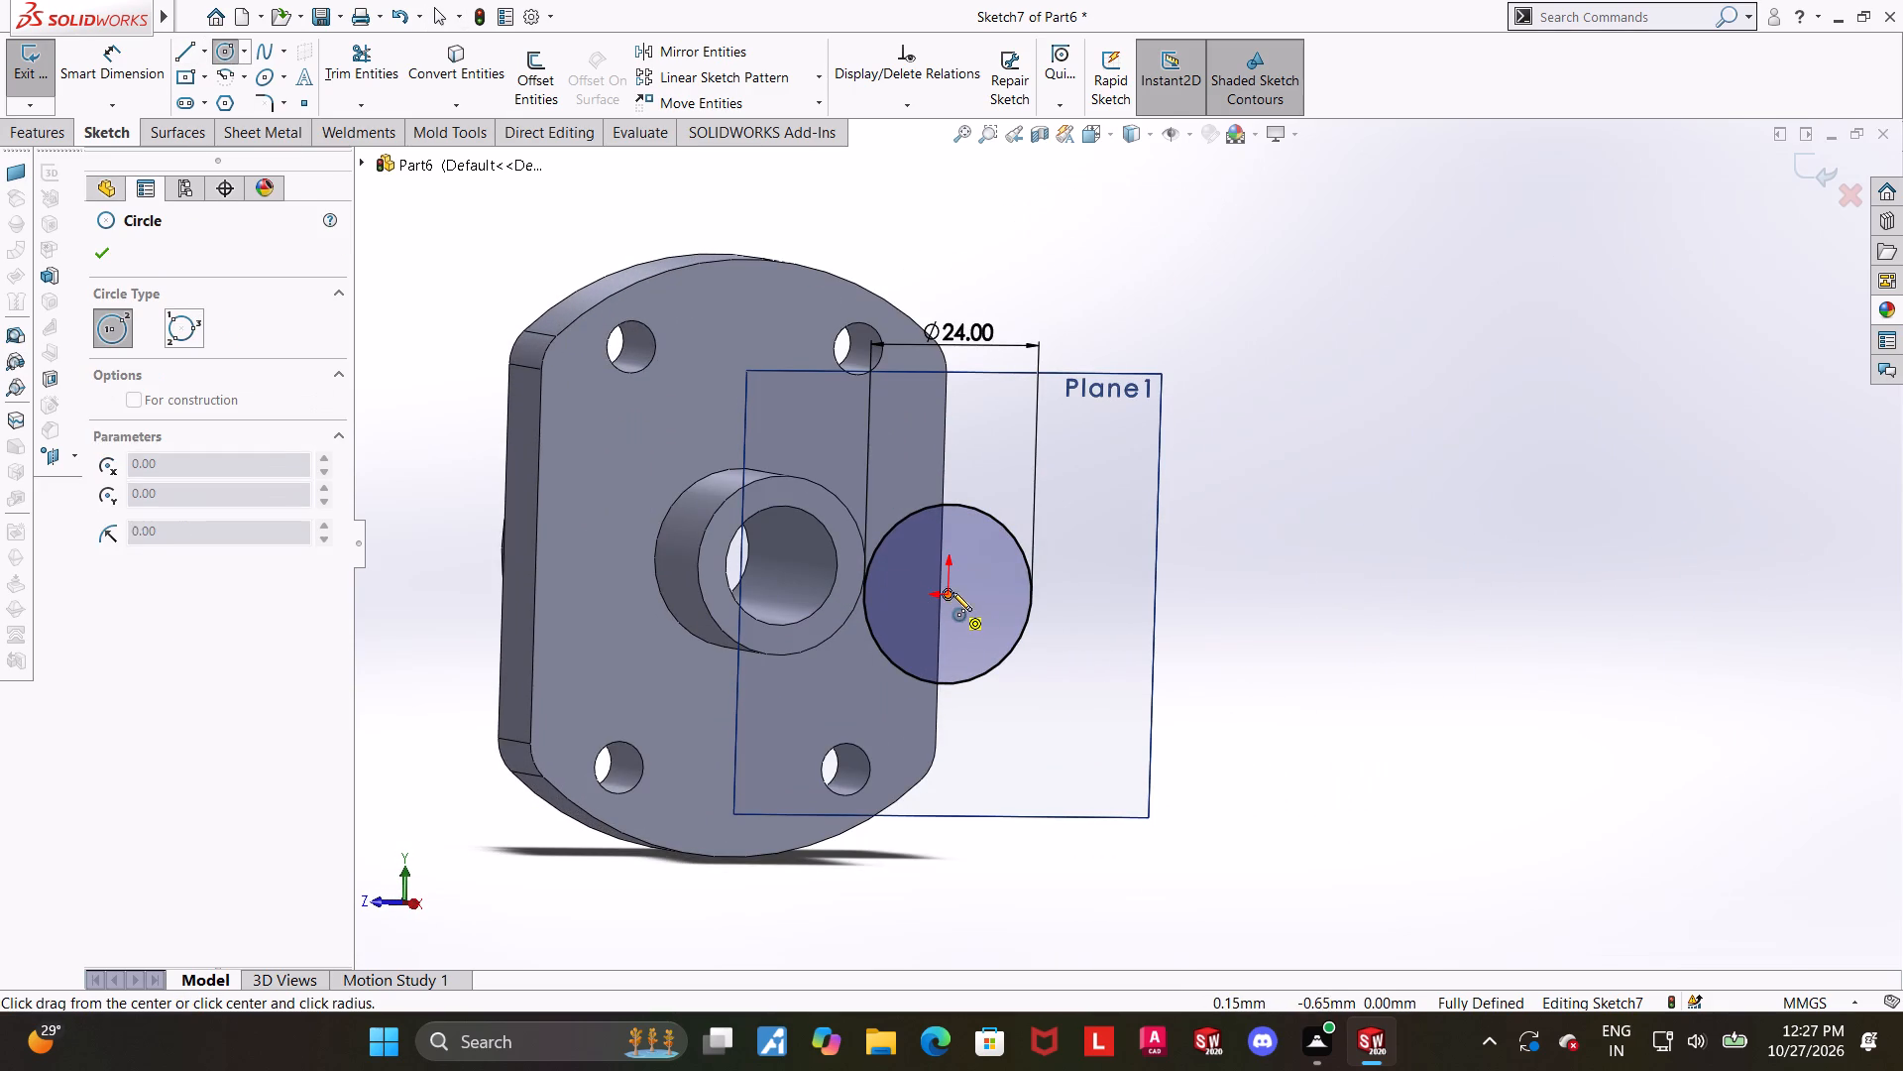
left_click(984, 564)
key("Escape")
key("Escape")
left_click(148, 53)
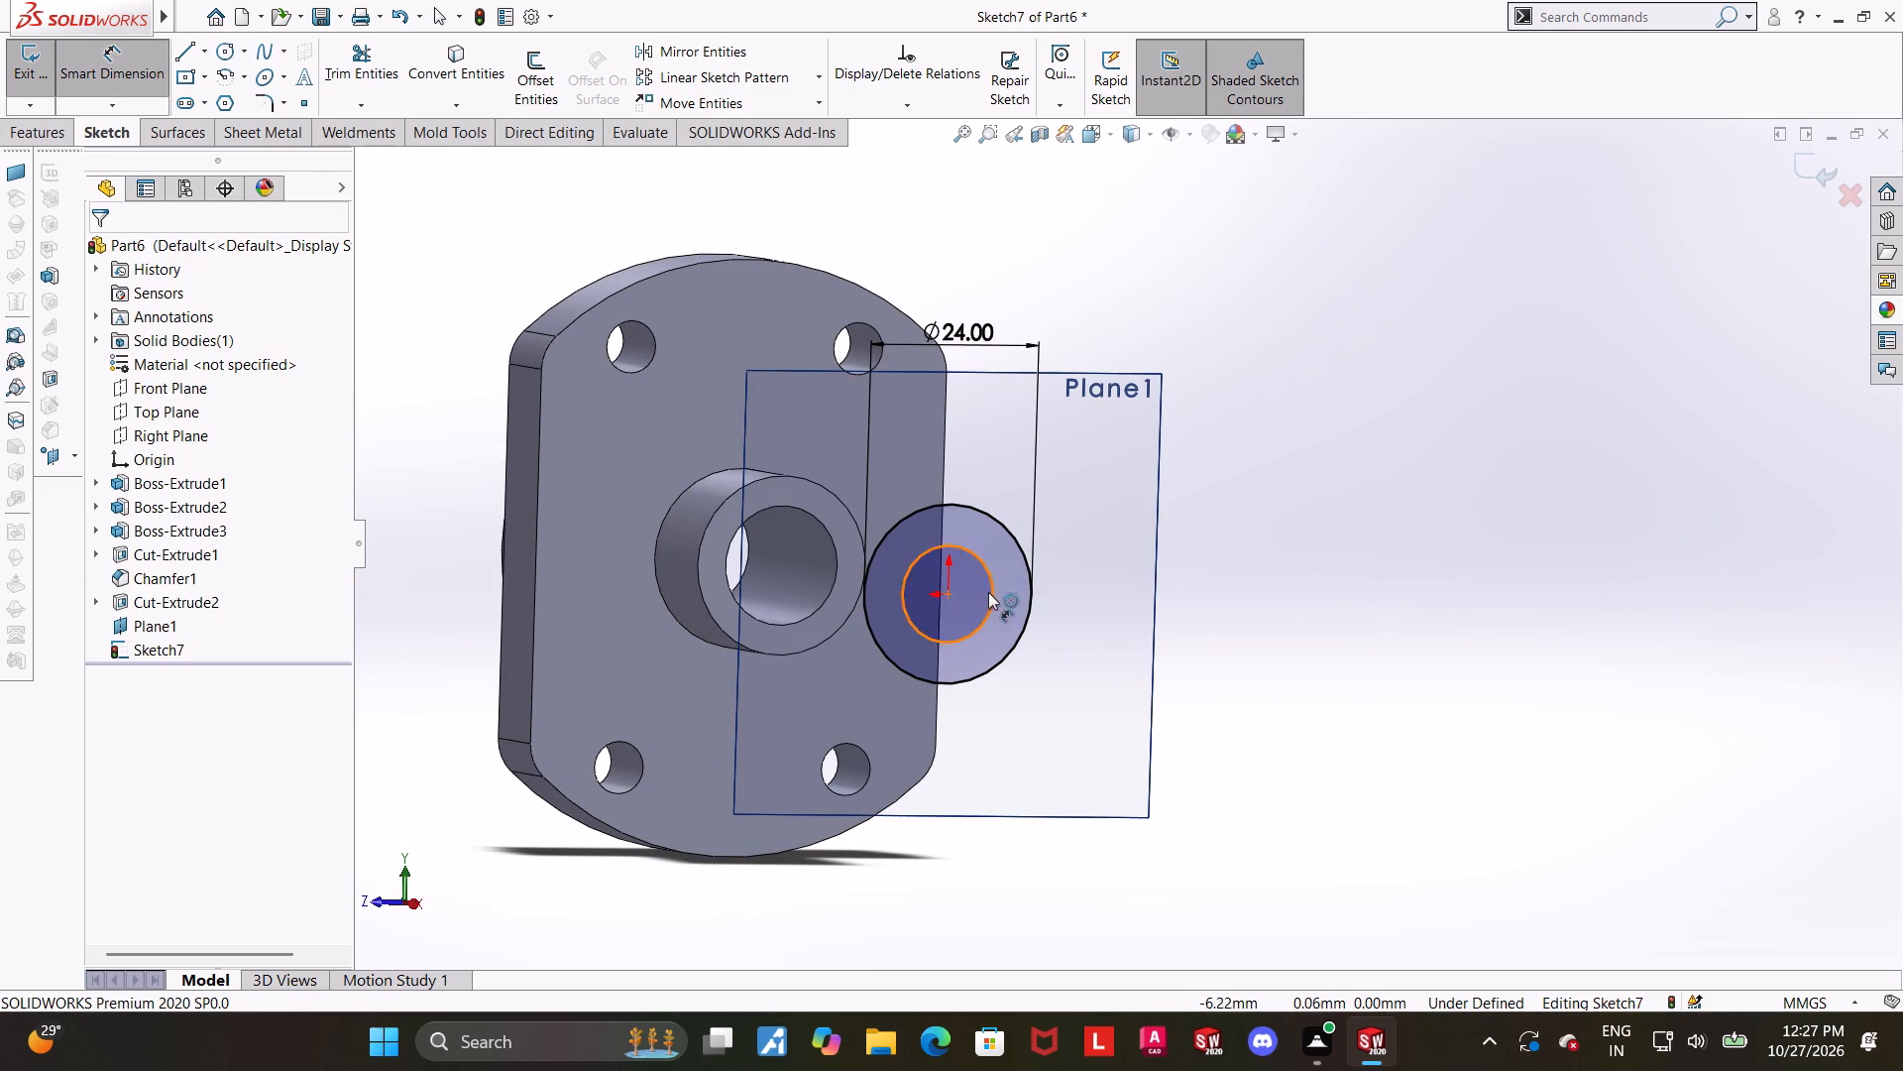
left_click(988, 585)
left_click(990, 454)
type("16")
key("Return")
key("Escape")
key("Escape")
scroll(1591, 670, "up", 1)
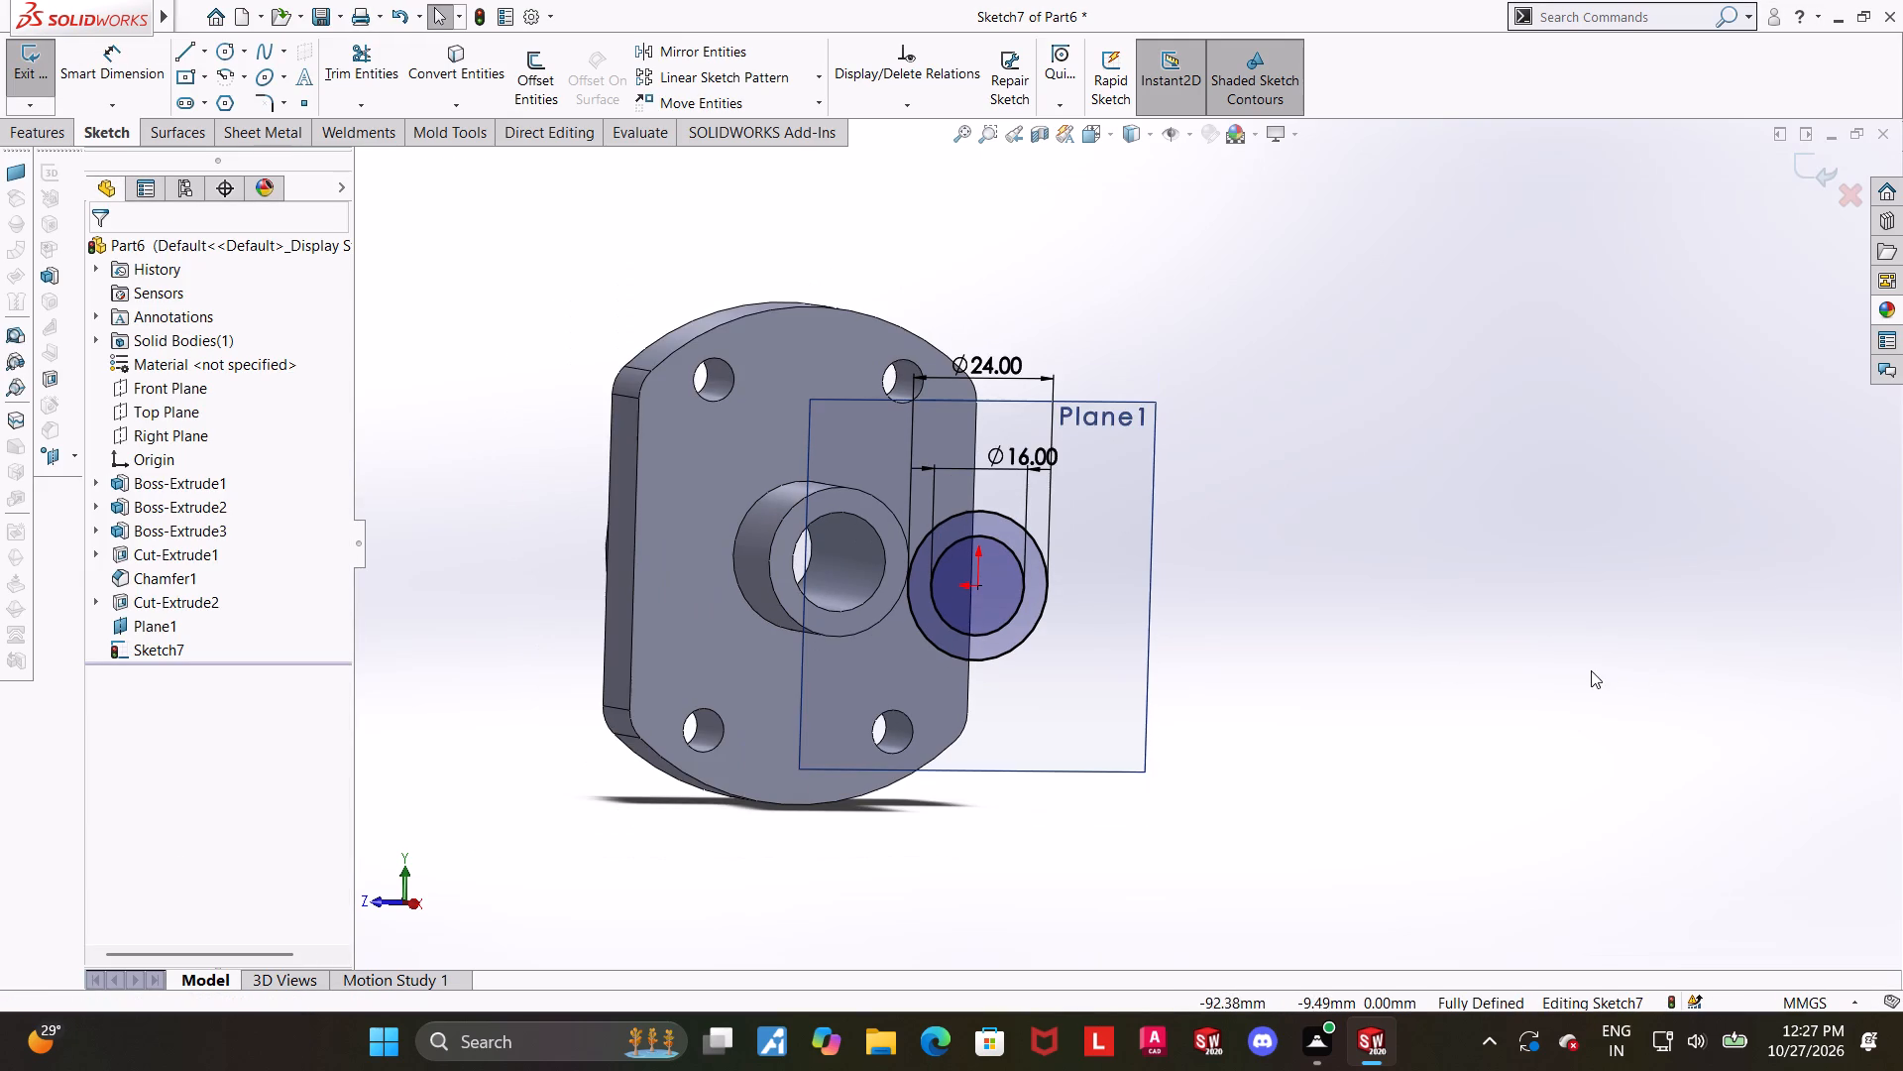
left_click(1807, 168)
Extrude the ring sketch on the offset plane 20 mm towards the flange as a blind boss.
middle_click_drag(1494, 558, 1506, 559)
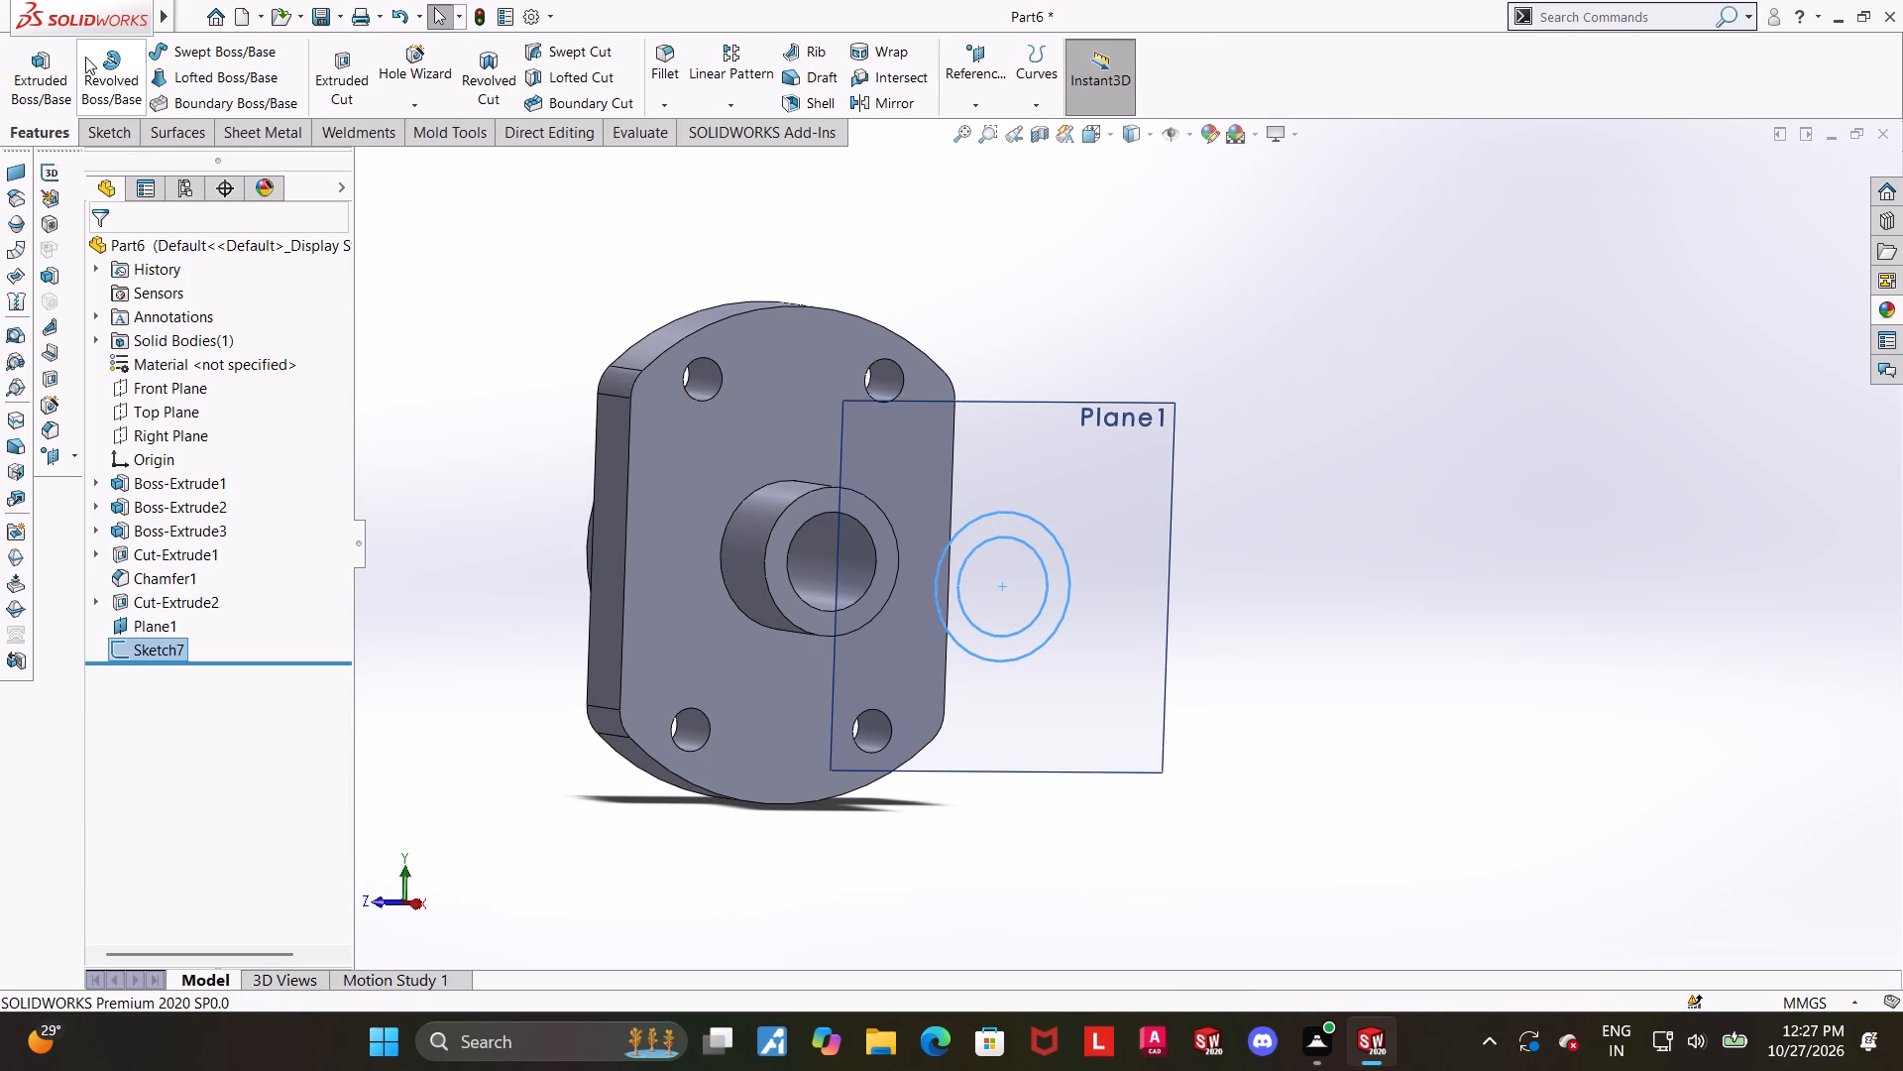
left_click(61, 59)
scroll(1300, 579, "up", 1)
middle_click_drag(1302, 575, 1345, 556)
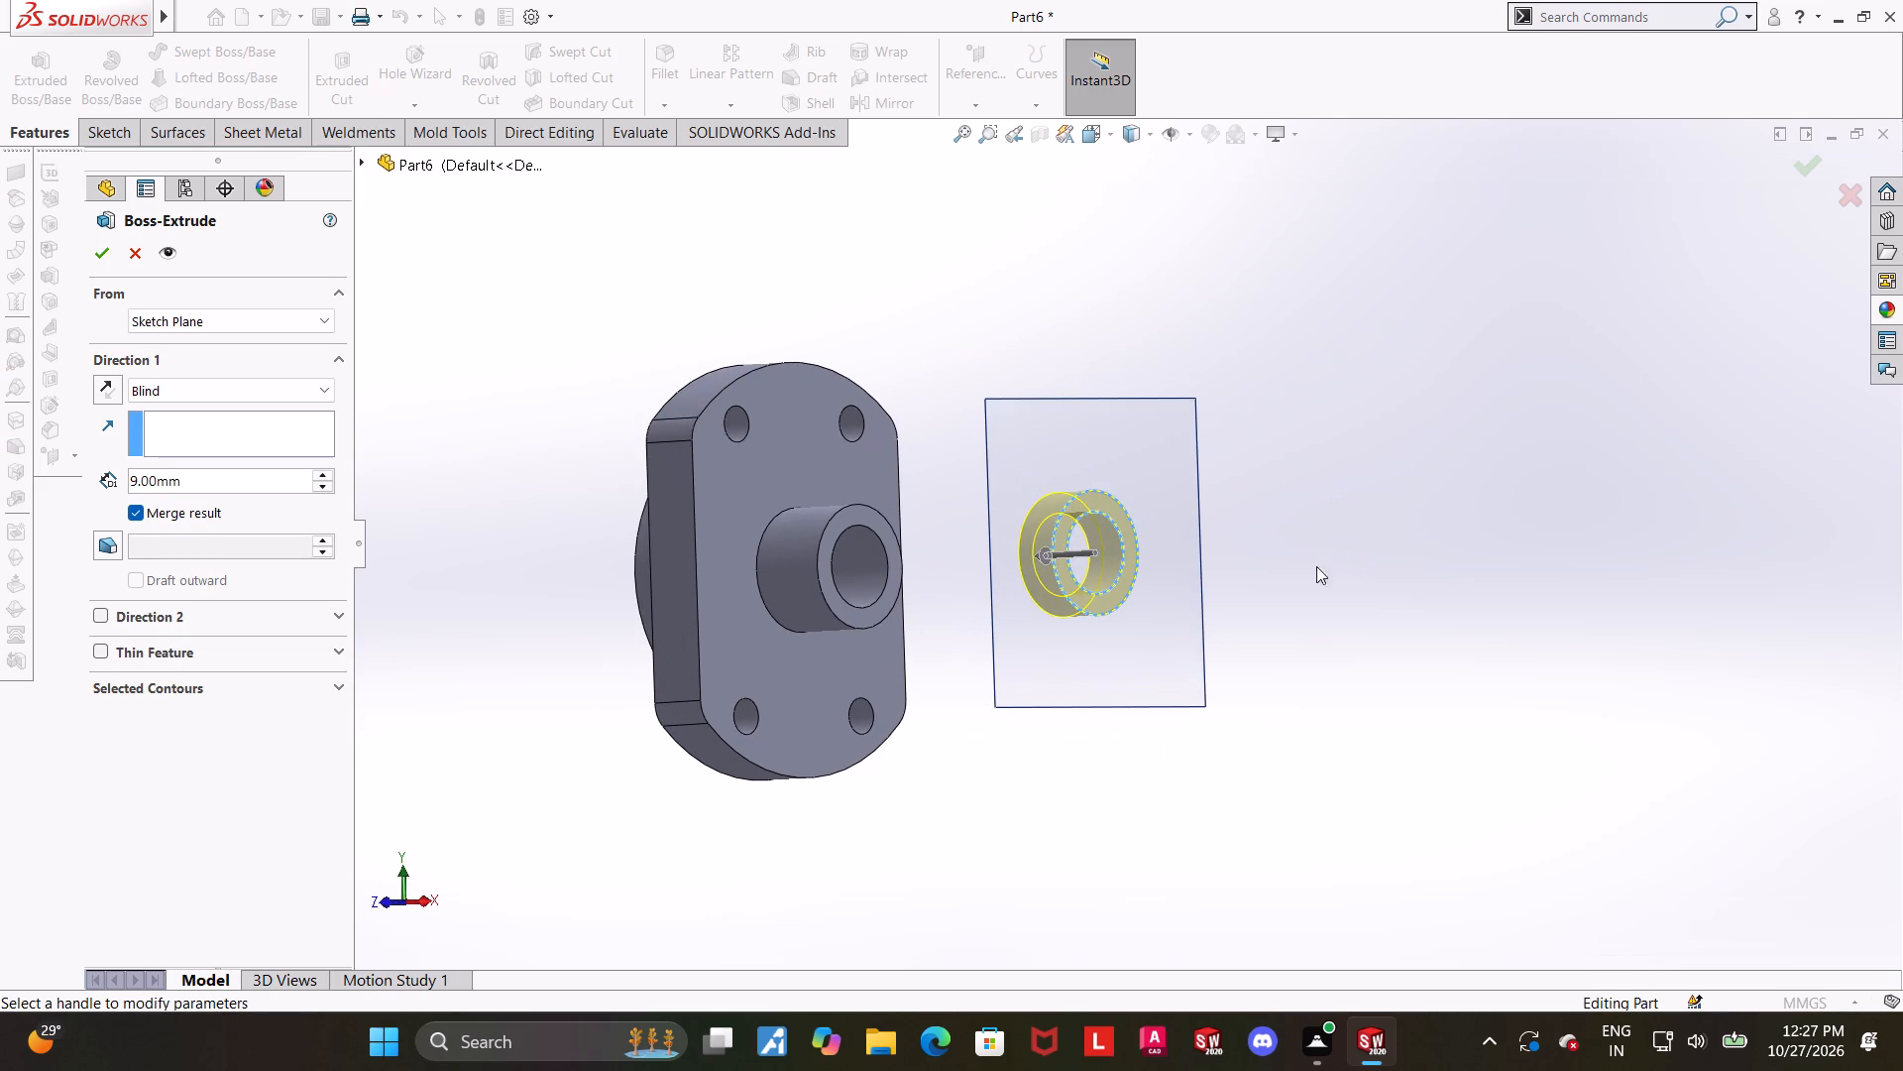
left_click(240, 480)
left_click_drag(261, 480, 224, 480)
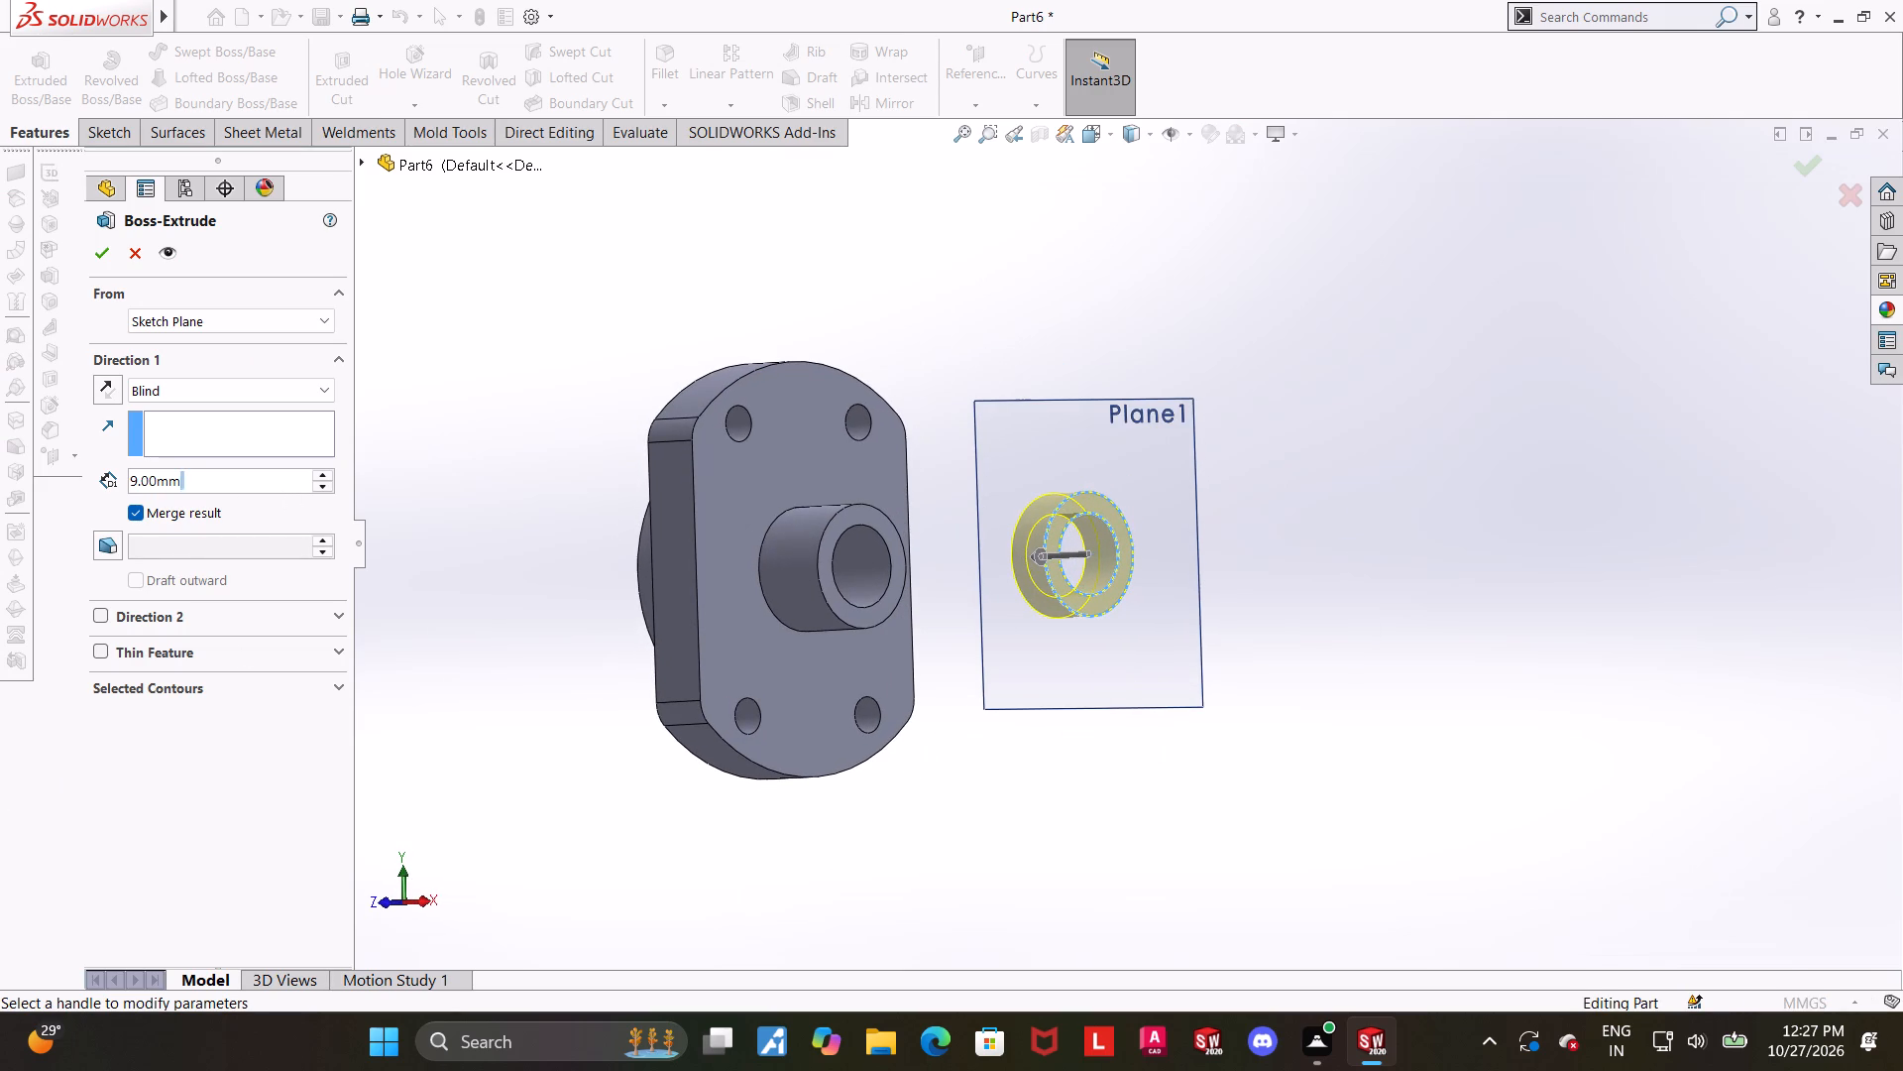
left_click_drag(224, 480, 0, 475)
type("20")
key("Return")
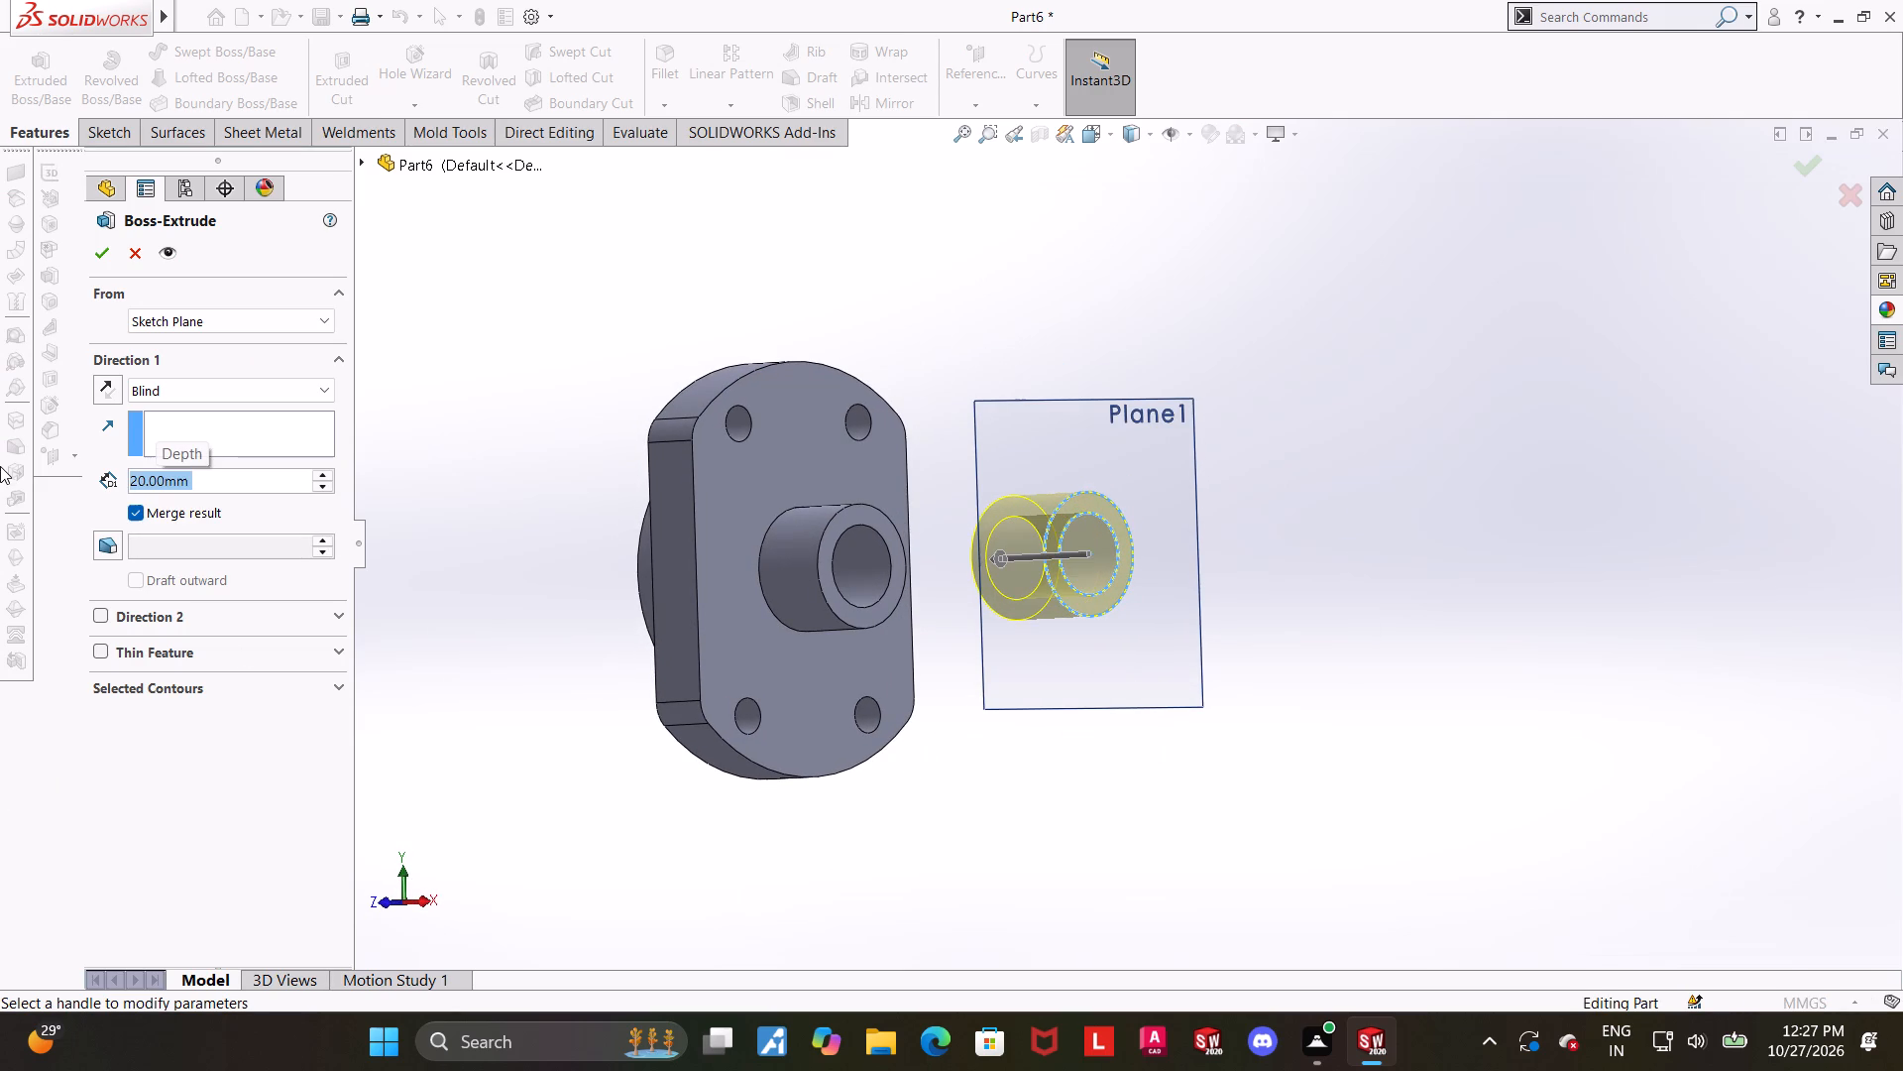
left_click(92, 248)
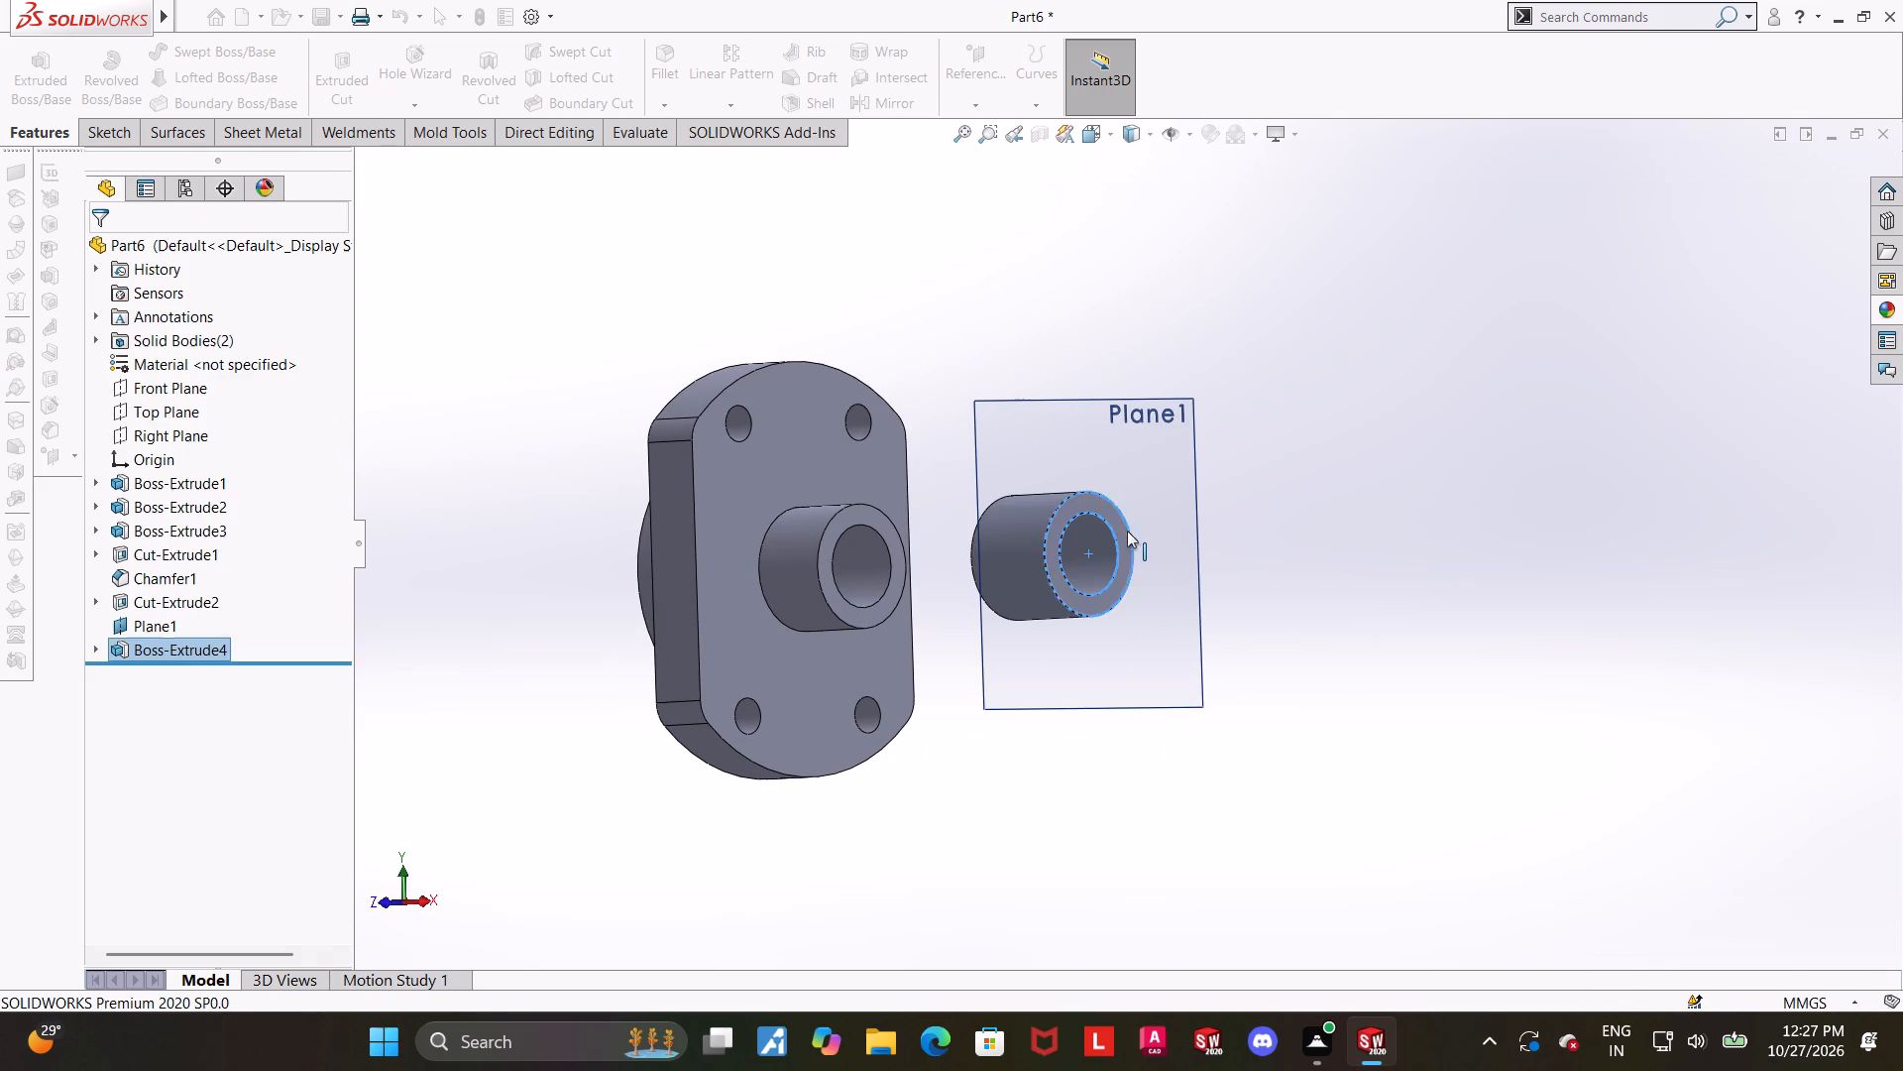
left_click(1360, 620)
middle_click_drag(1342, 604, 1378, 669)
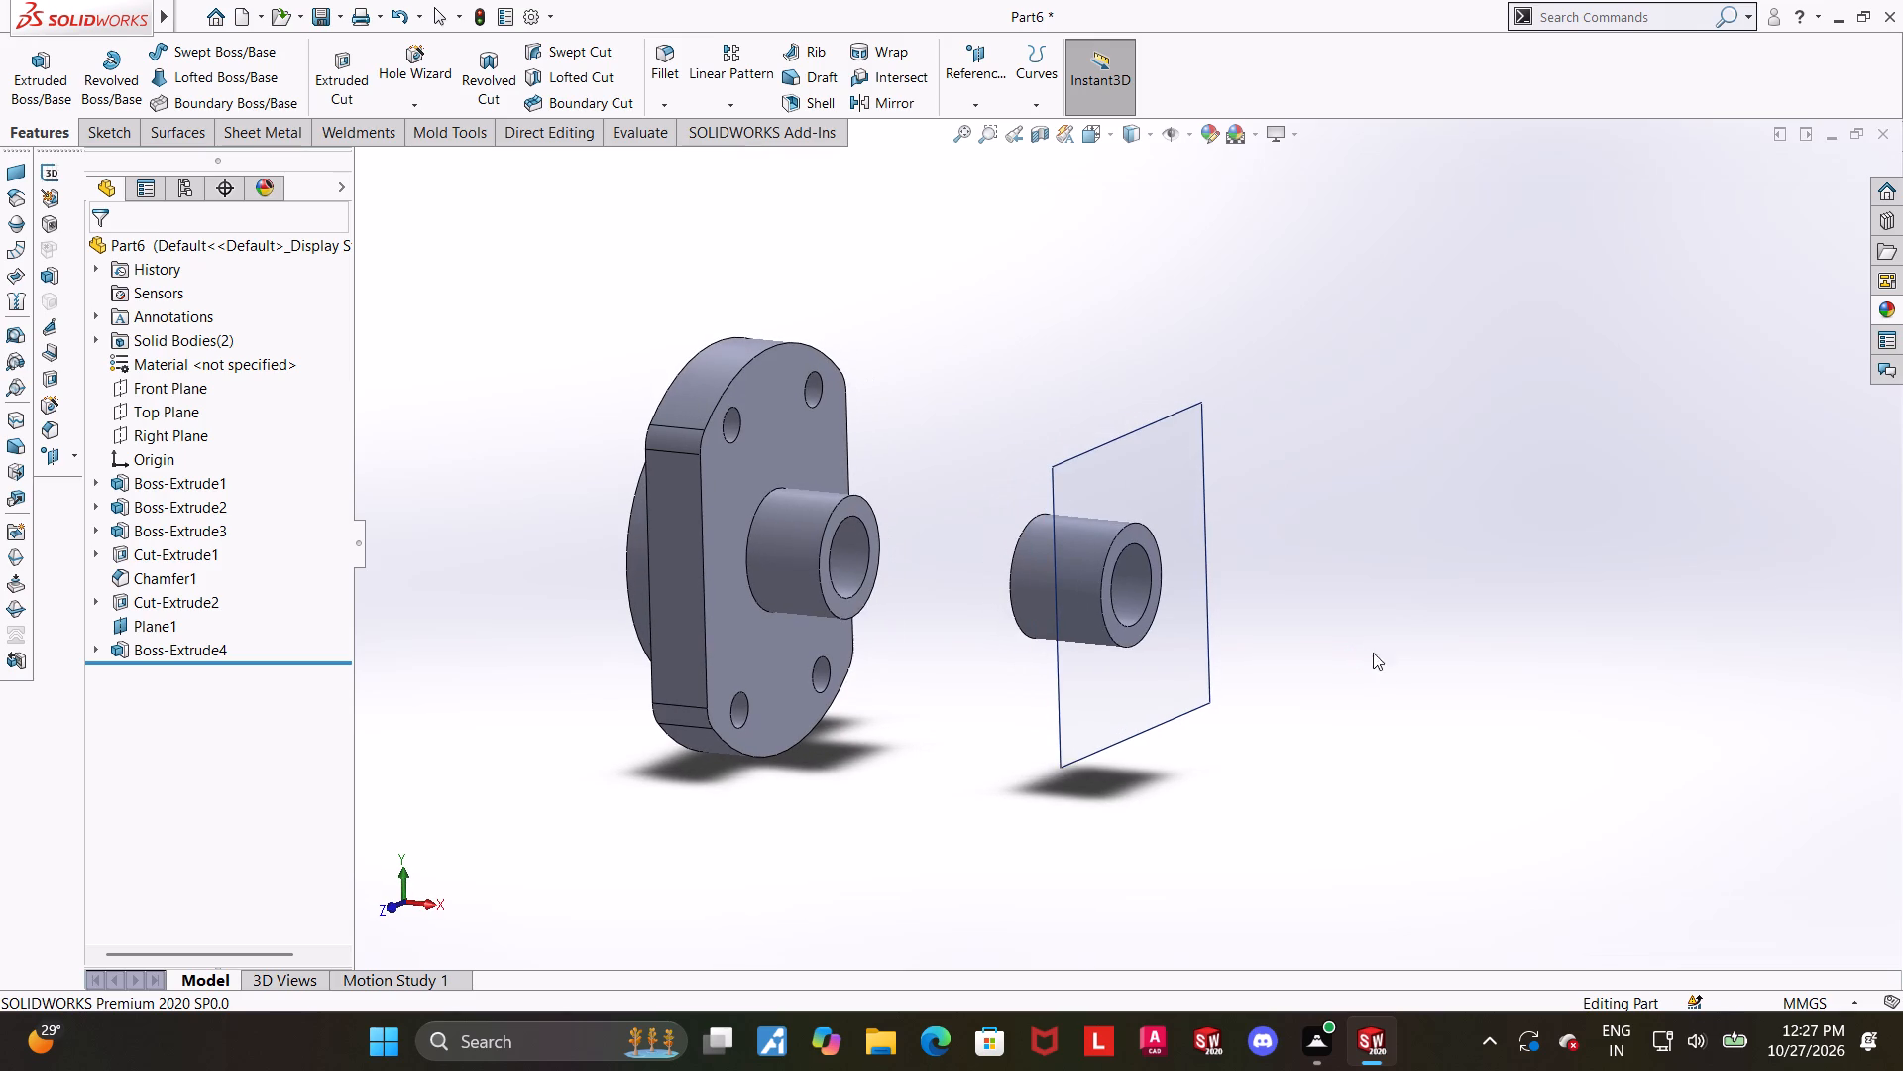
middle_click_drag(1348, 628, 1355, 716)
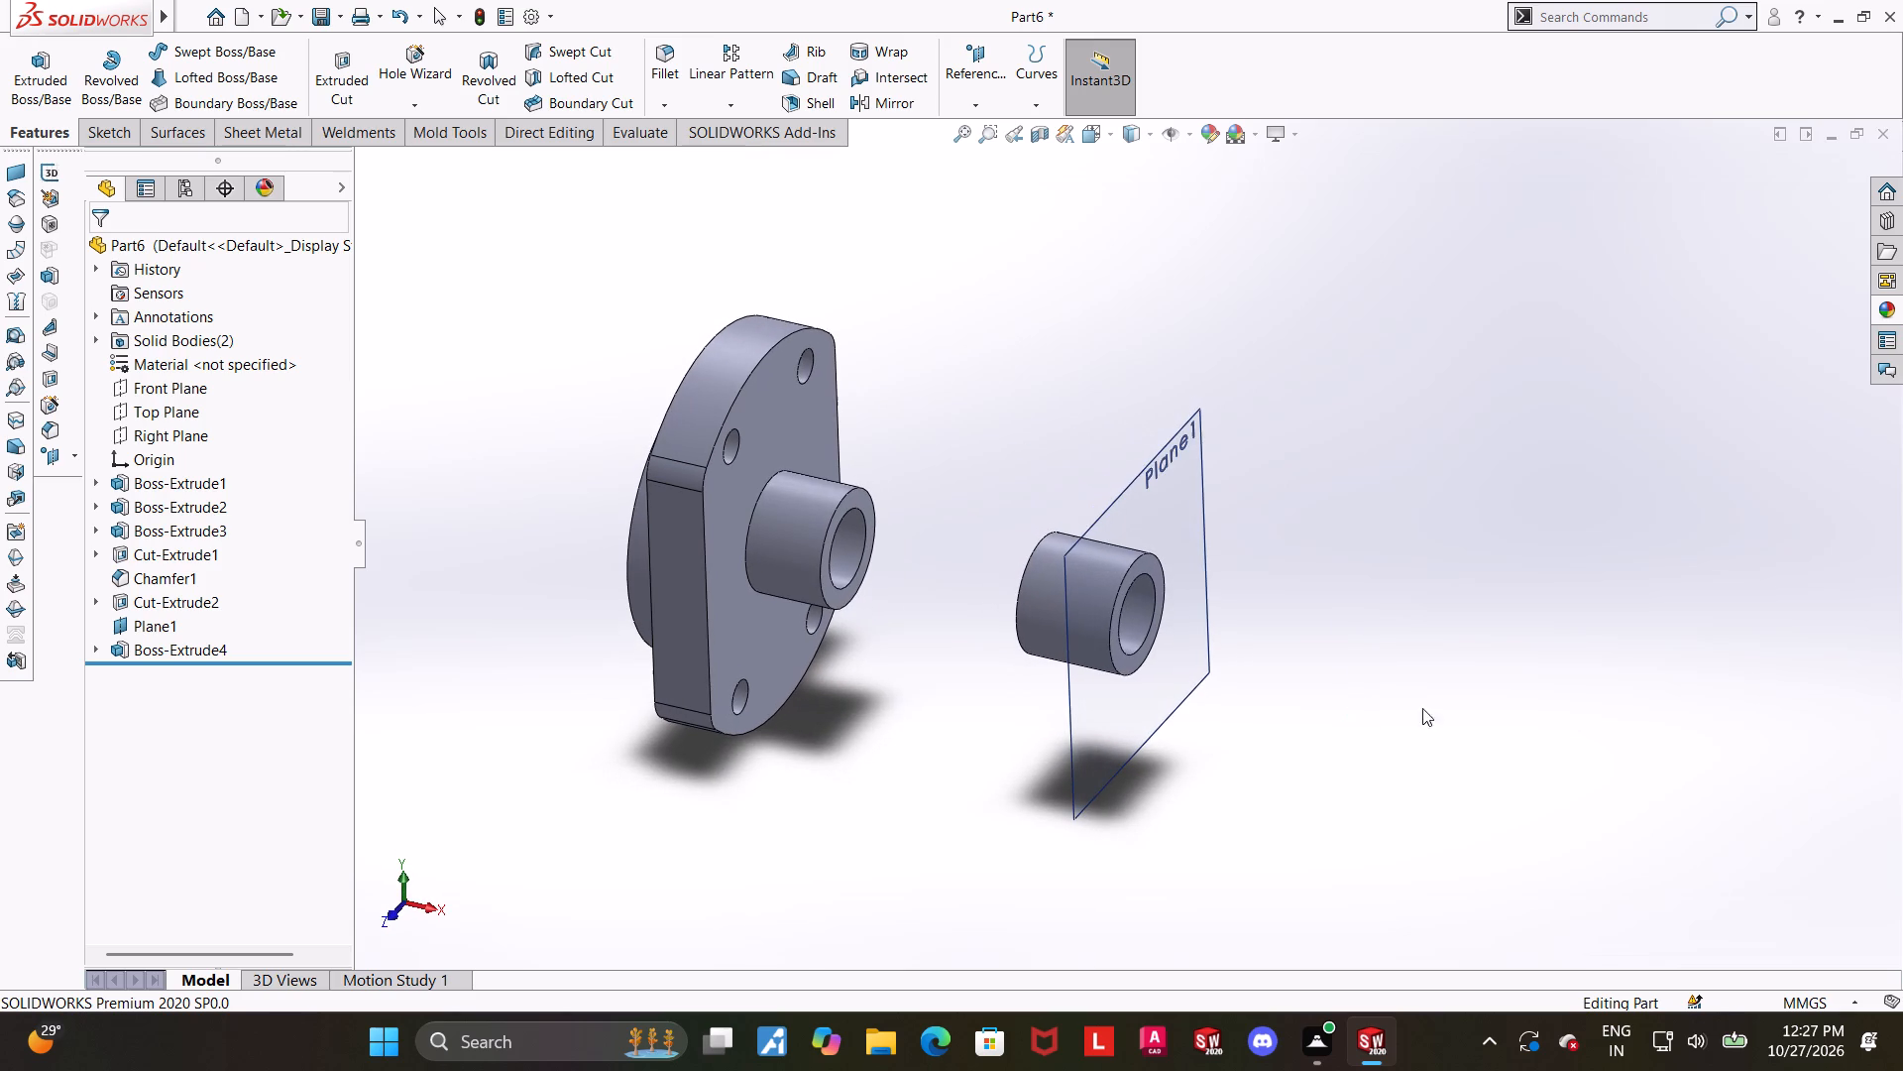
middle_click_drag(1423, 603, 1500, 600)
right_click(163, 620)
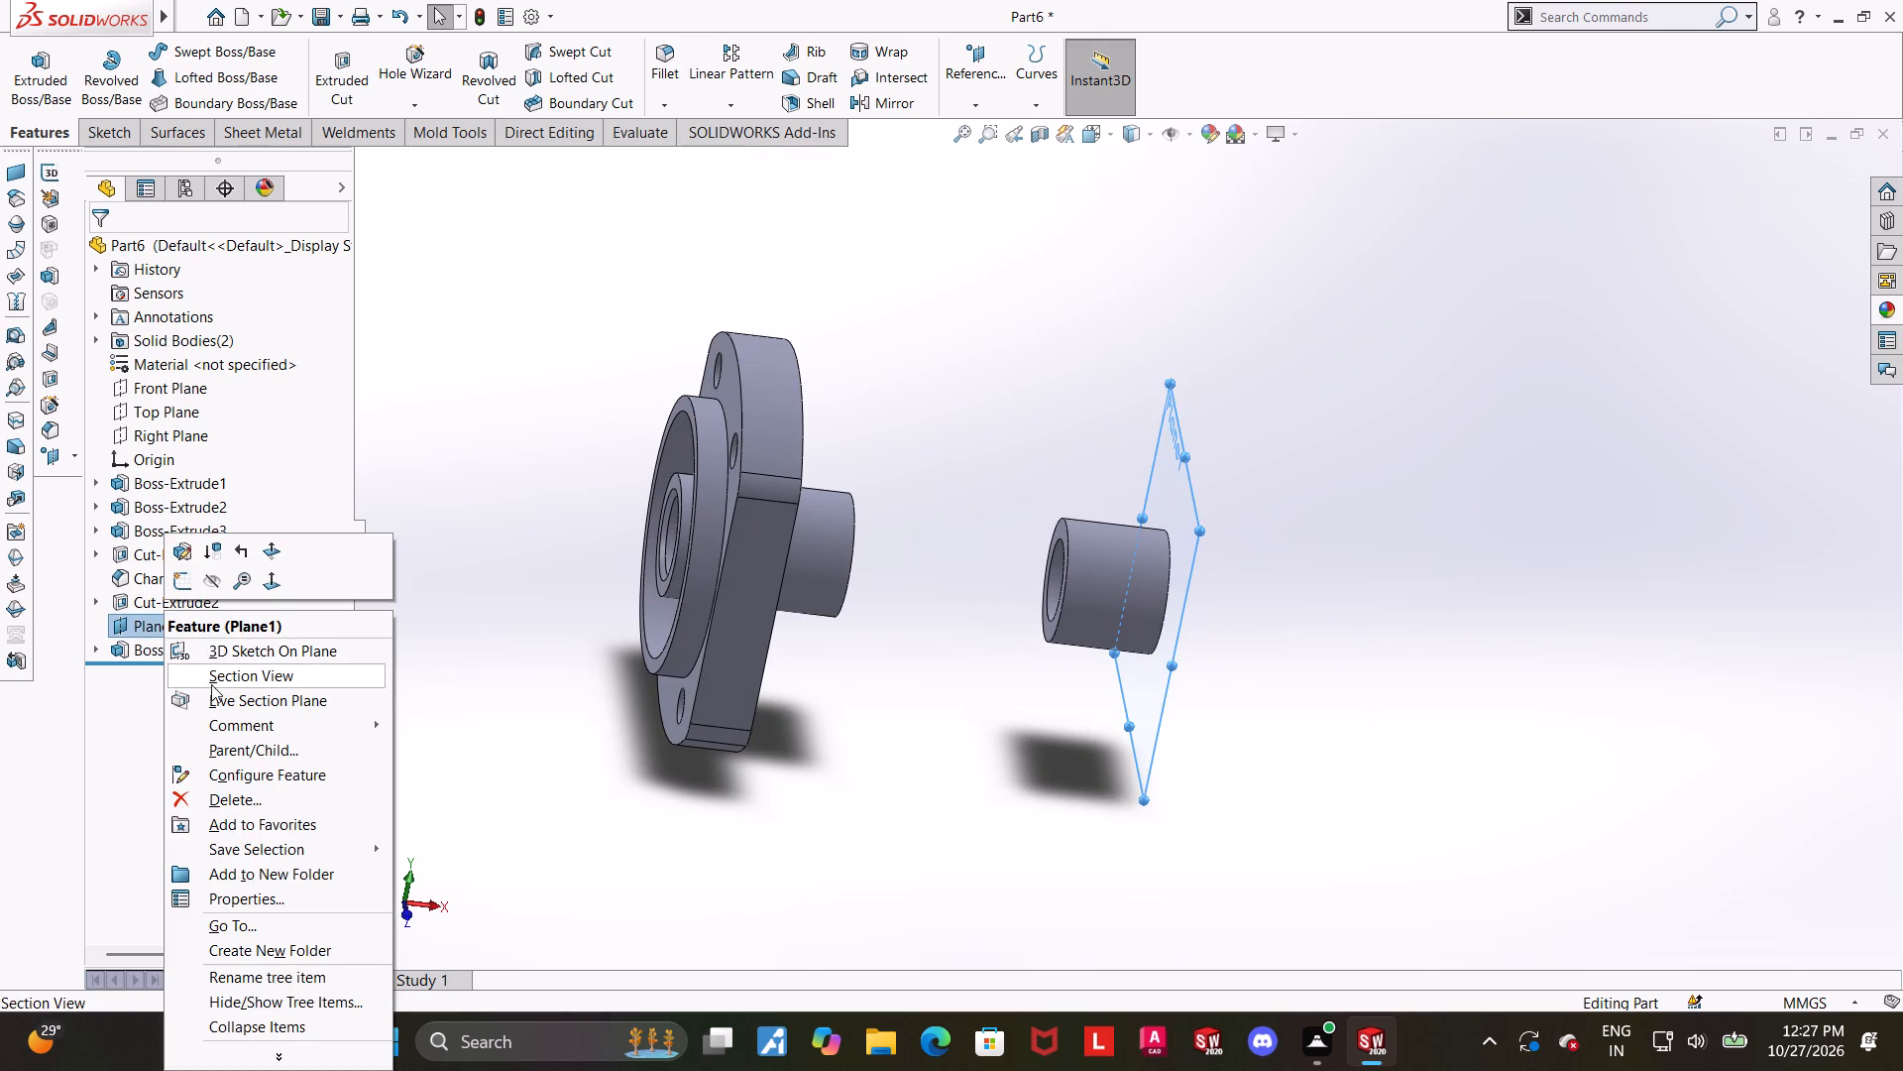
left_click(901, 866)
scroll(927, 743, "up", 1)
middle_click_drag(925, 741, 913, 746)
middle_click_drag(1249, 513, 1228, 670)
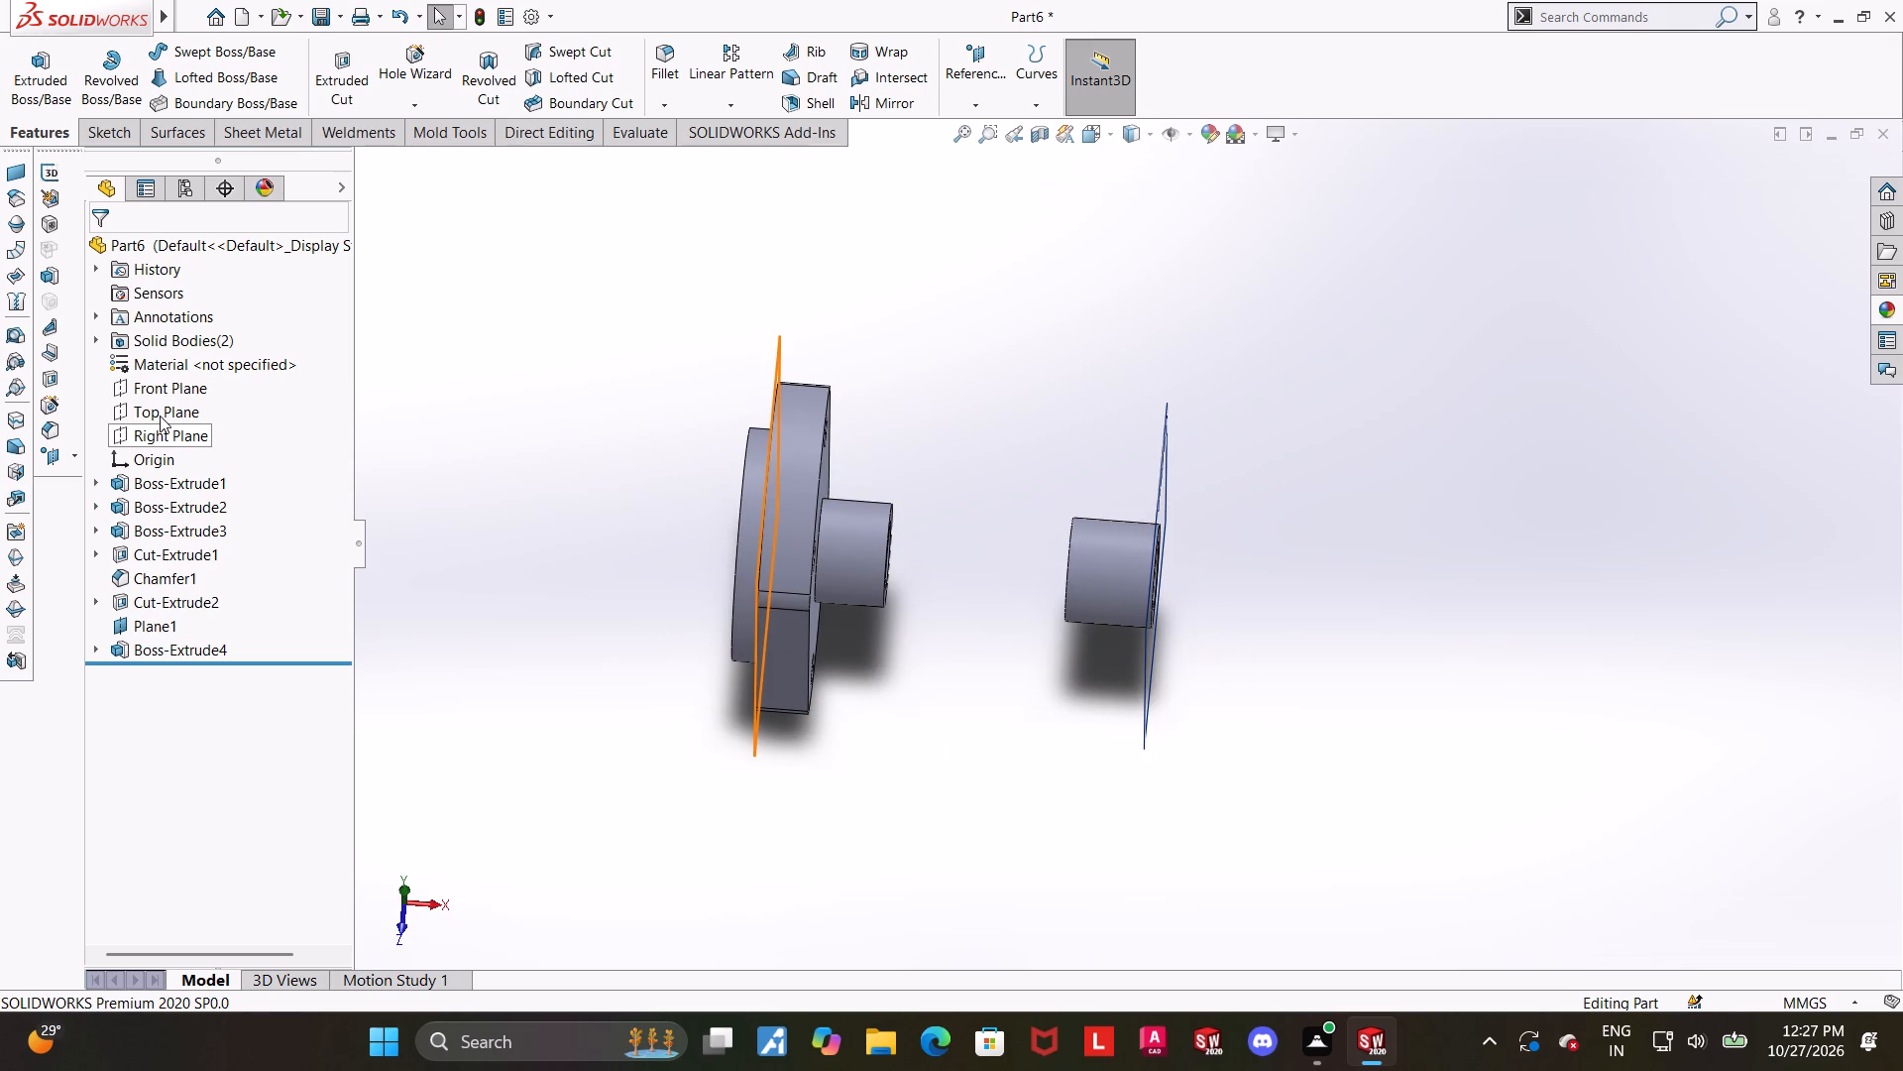
Start a sketch on the Top Plane, viewed normal to it, and draw a circle about 6 mm in diameter over the separate sleeve.
left_click(160, 416)
left_click(169, 389)
left_click(180, 663)
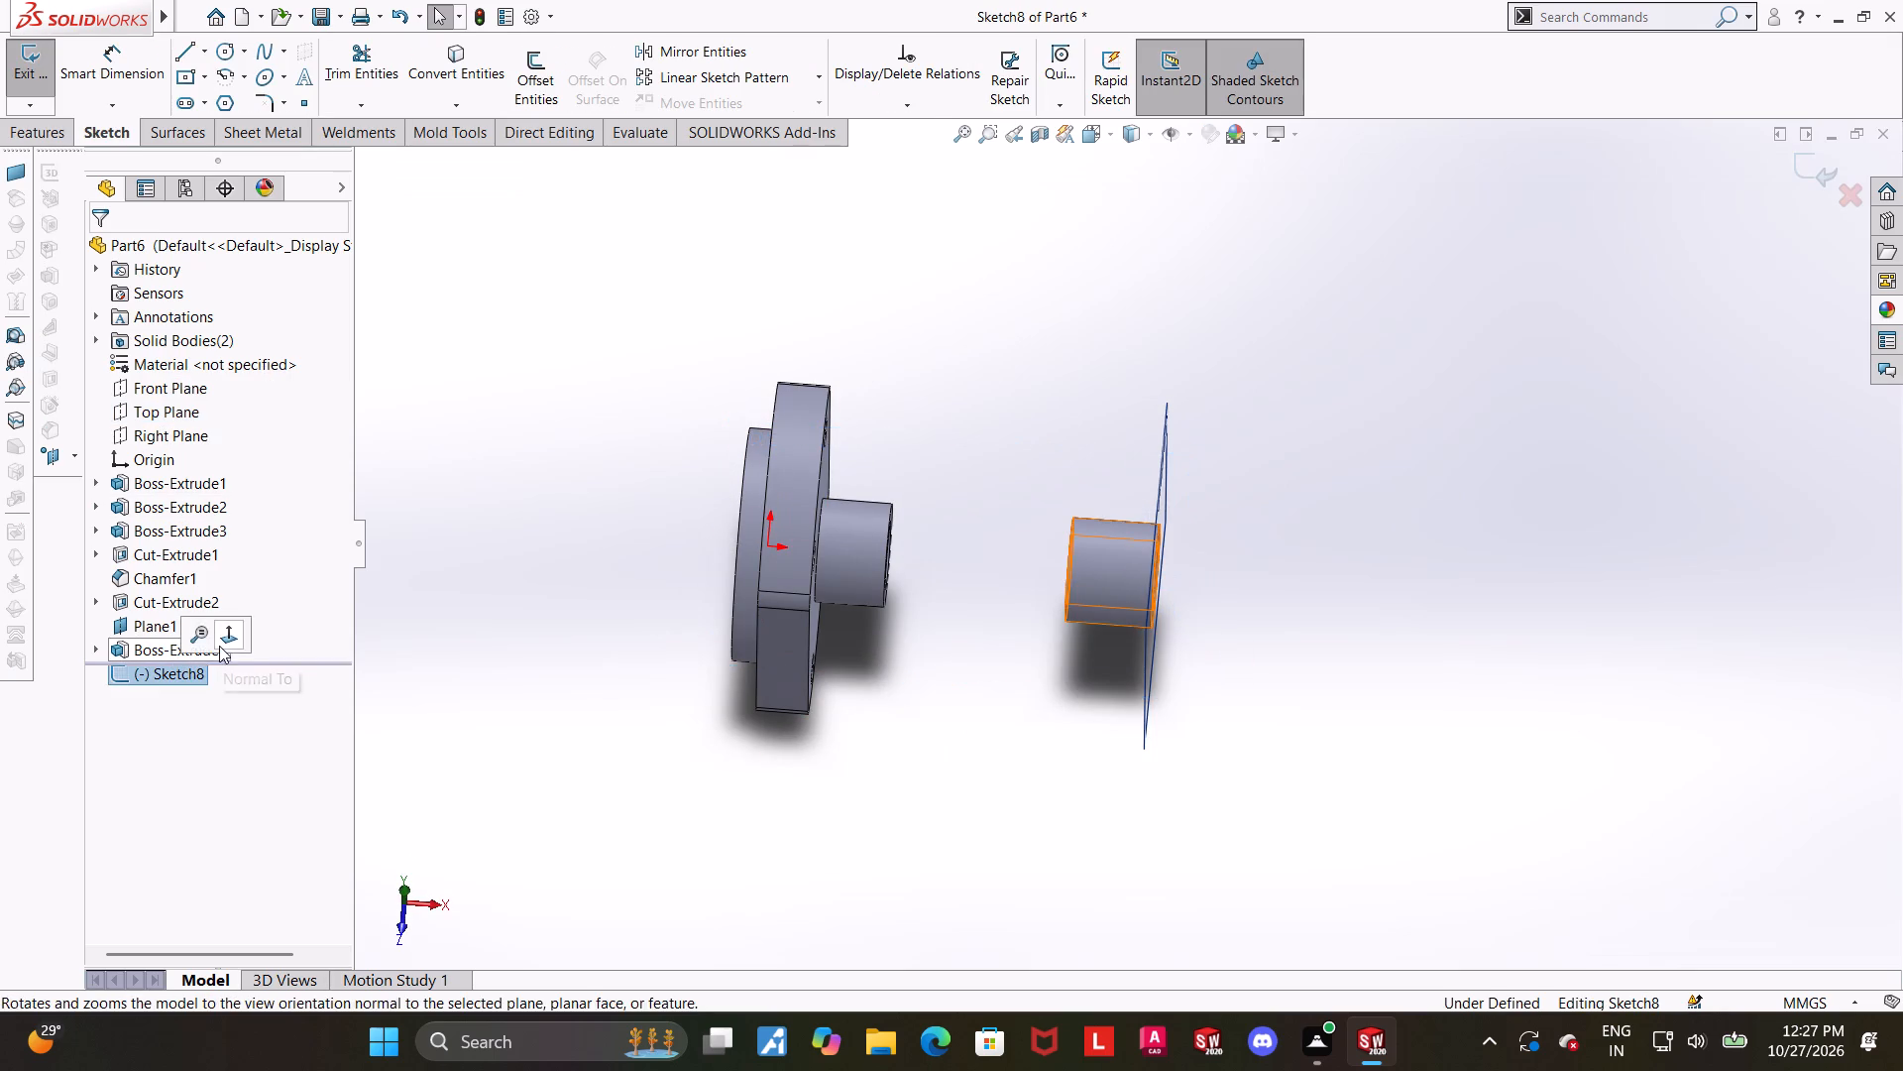
left_click(219, 646)
scroll(1851, 871, "up", 3)
scroll(1530, 533, "down", 4)
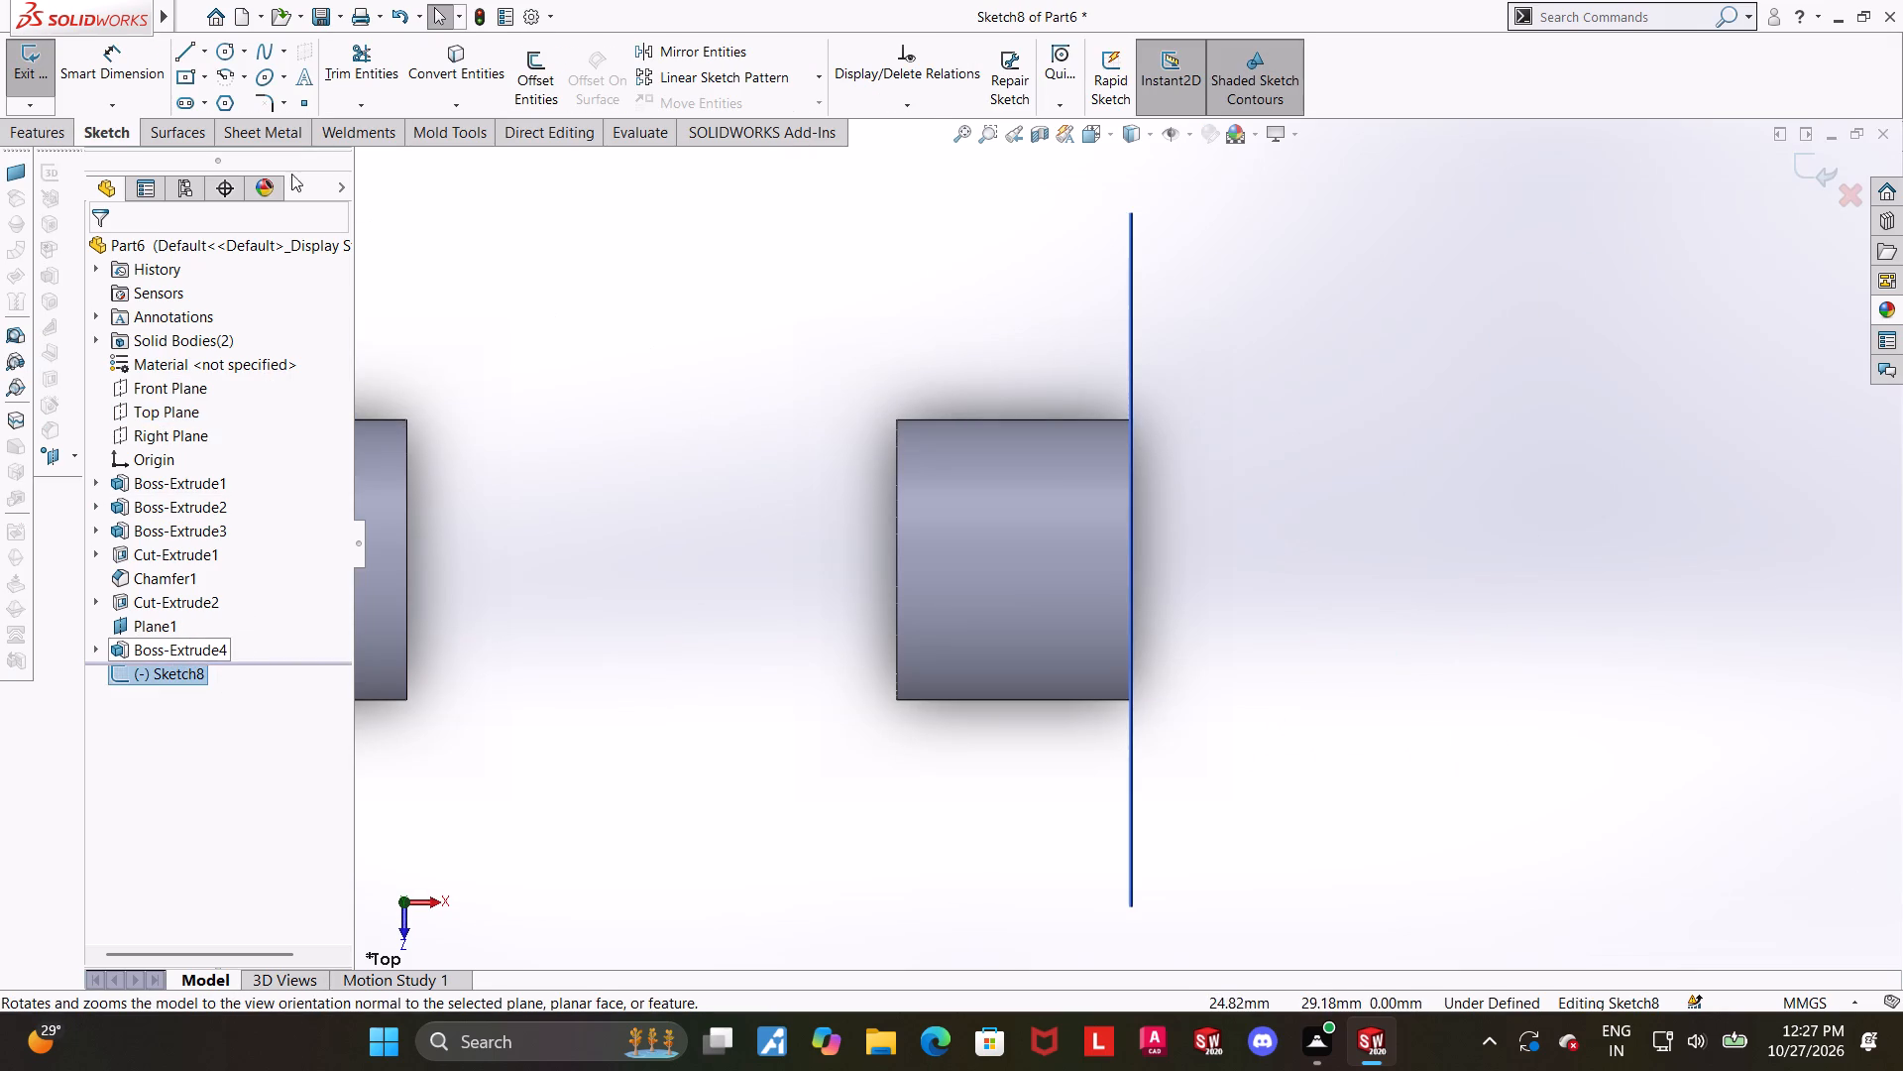
left_click(227, 49)
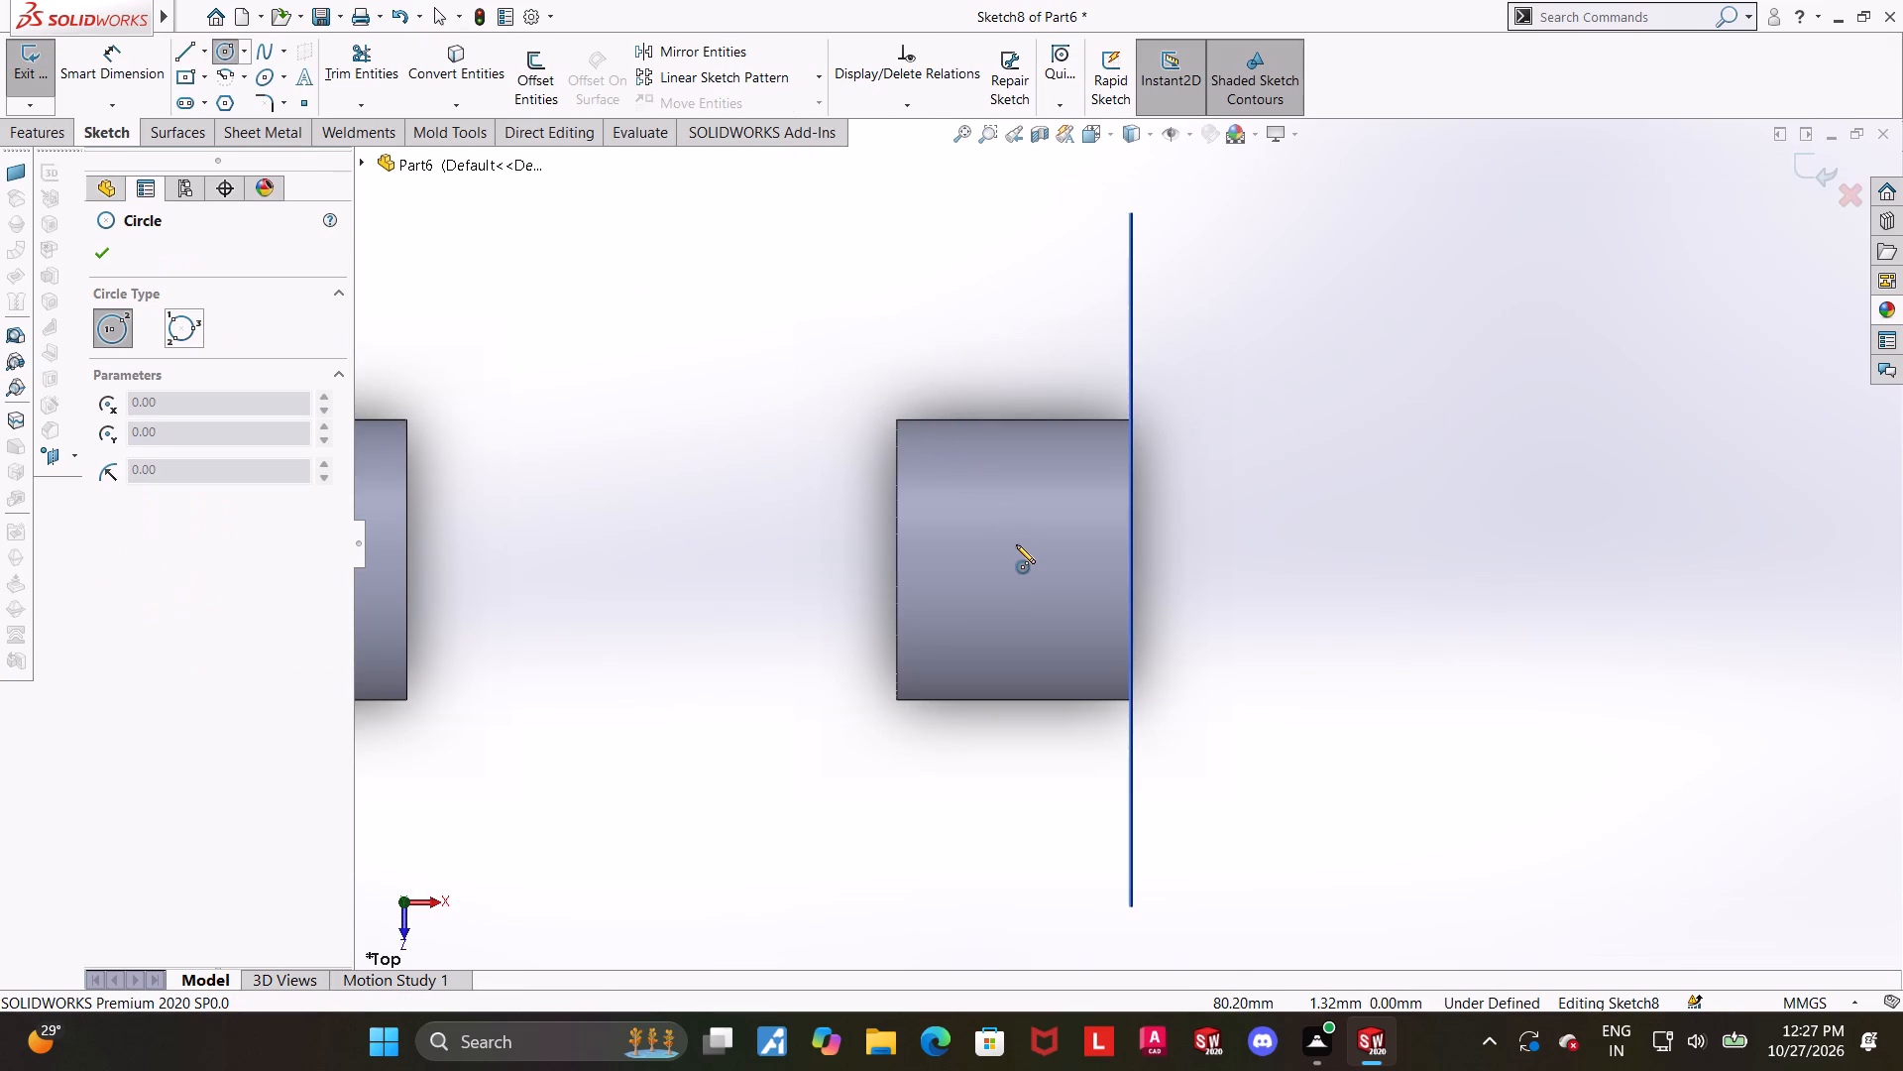
left_click(1016, 544)
left_click(1043, 519)
key("Escape")
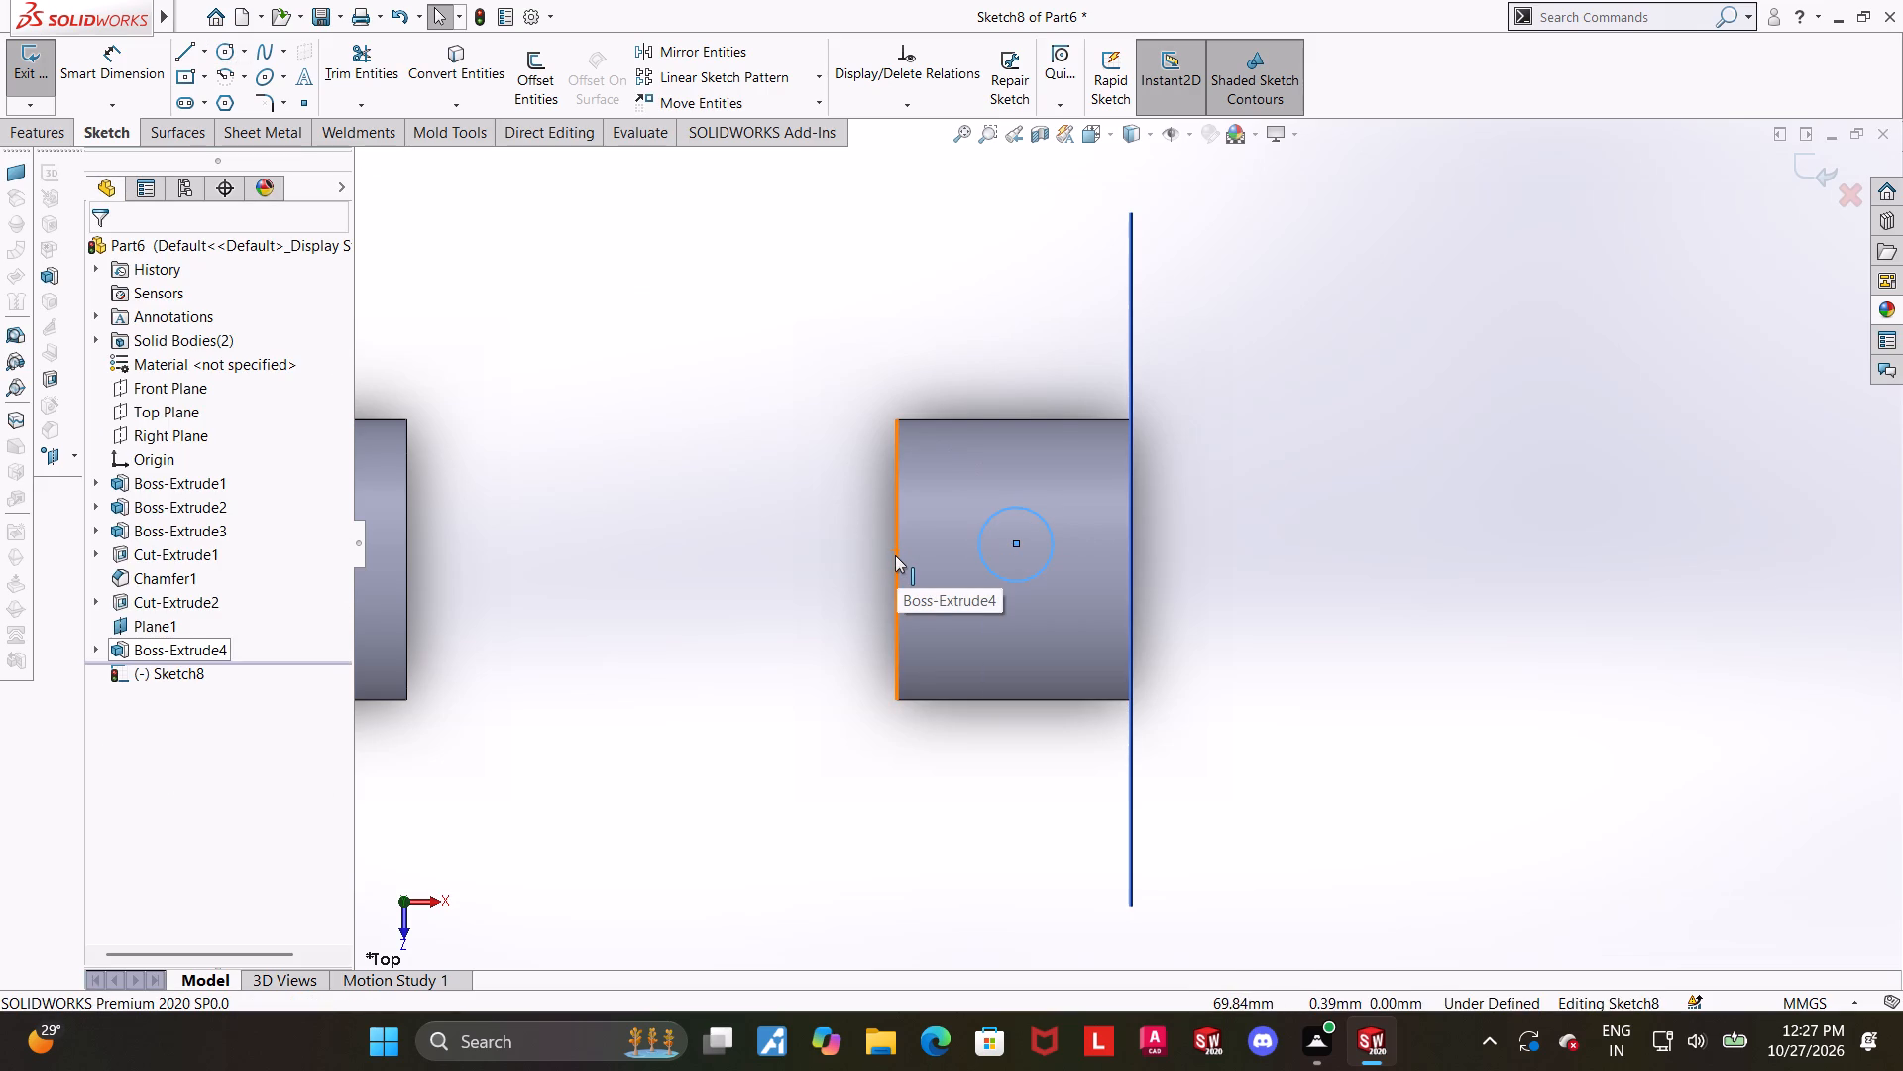
key("Escape")
Add a horizontal relation between the origin and the circle's centre.
scroll(760, 488, "up", 2)
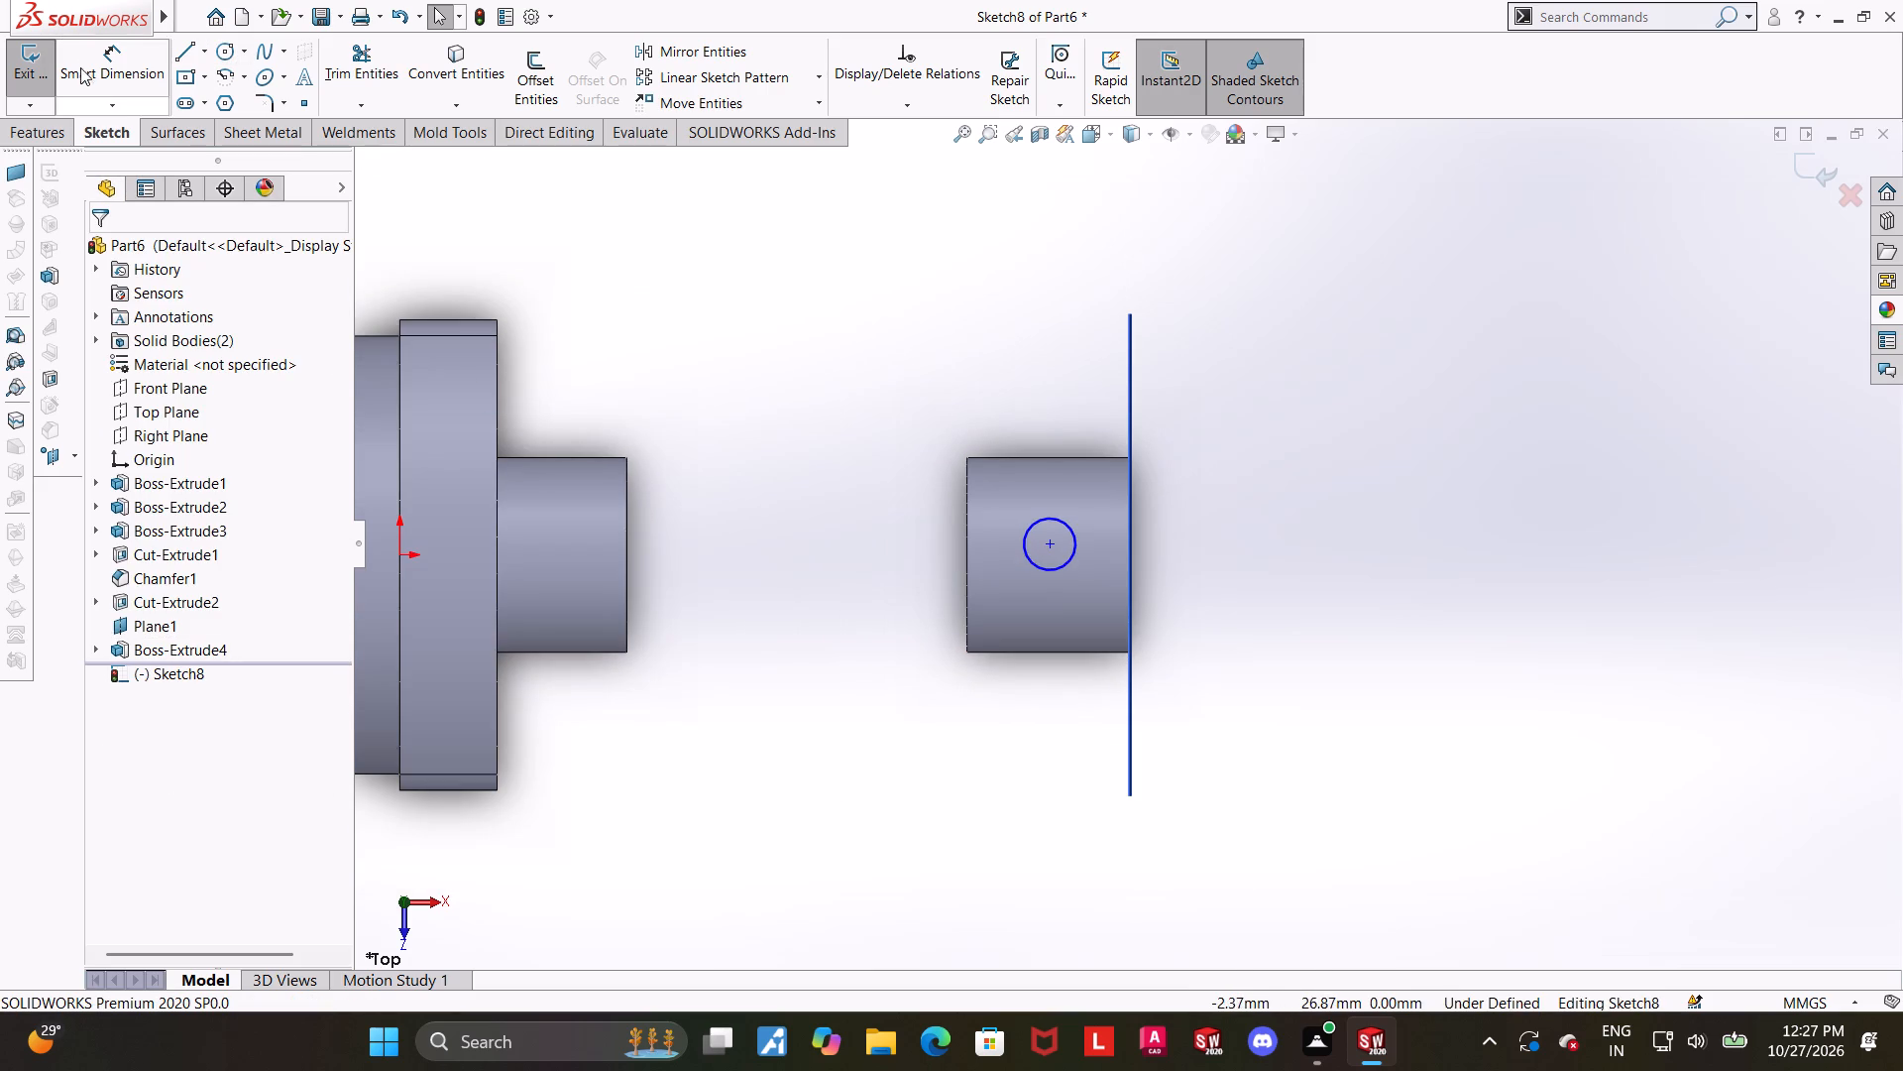
left_click(395, 553)
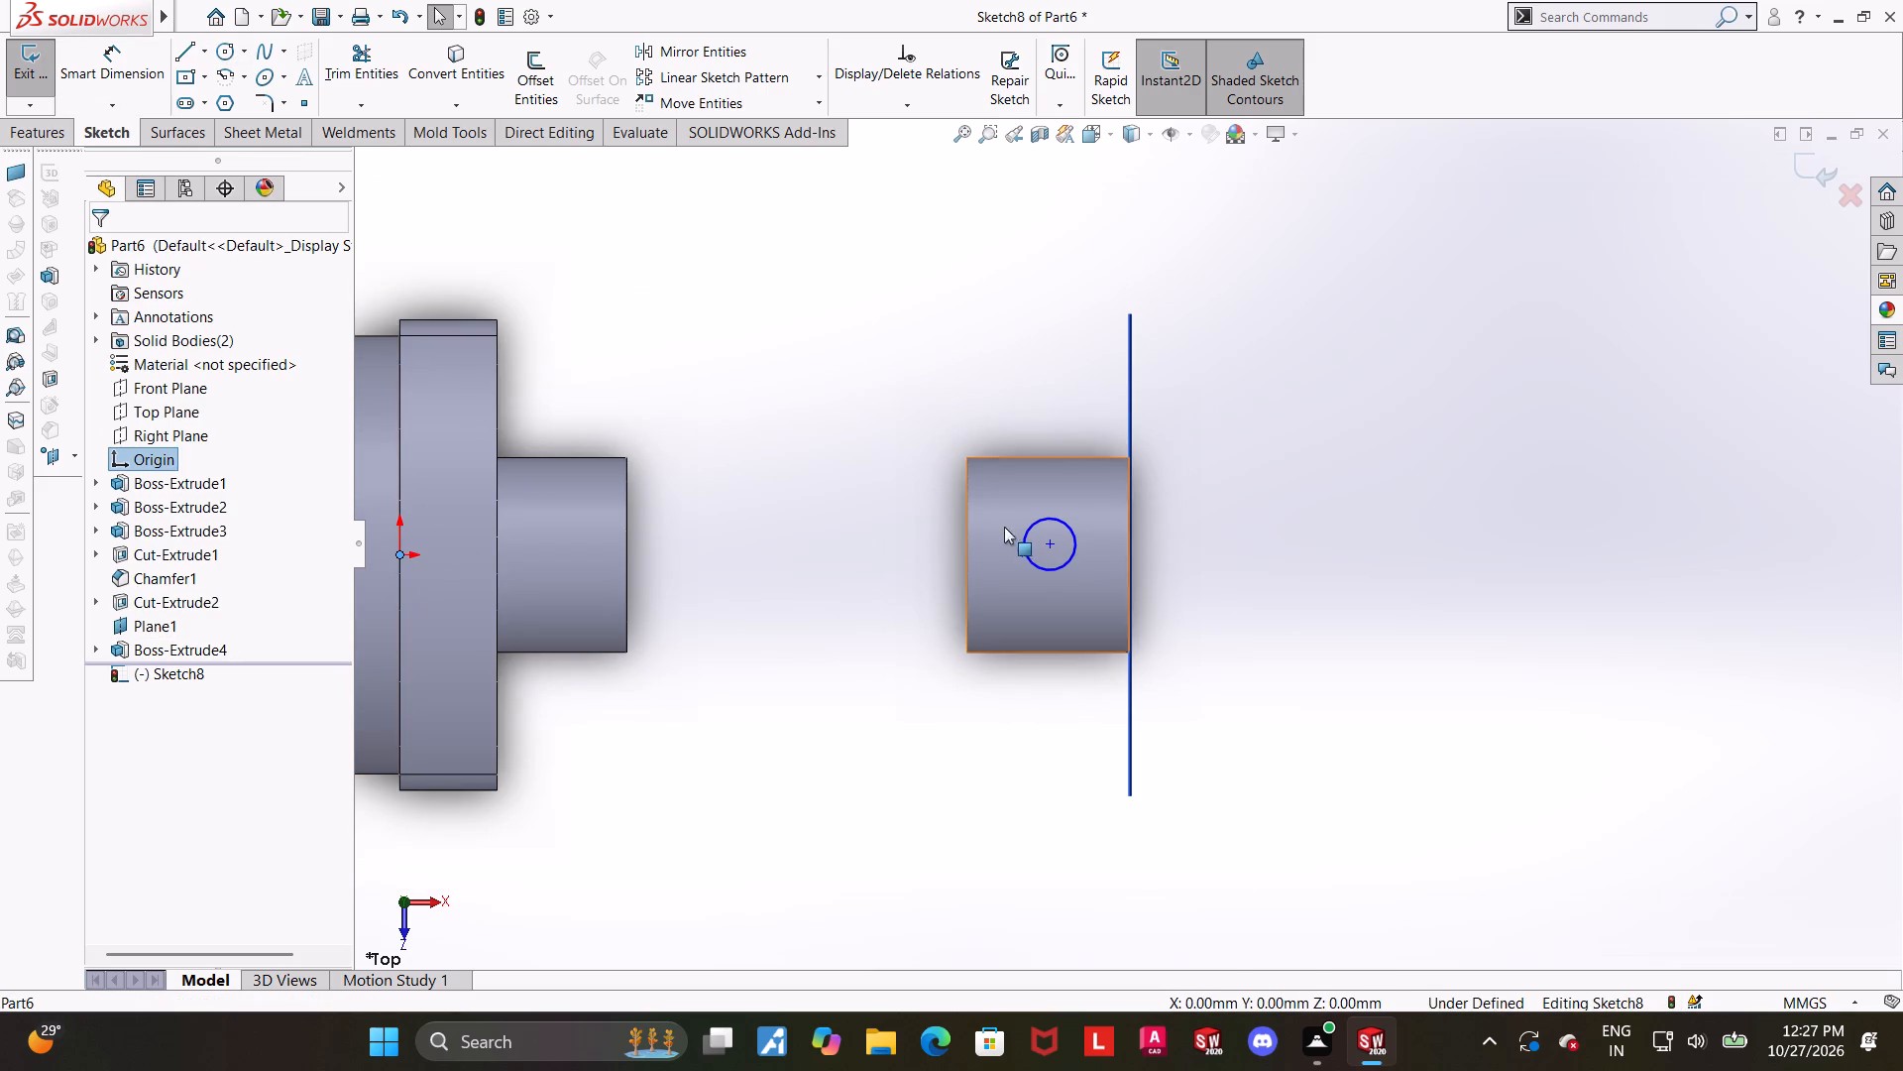
left_click(1046, 544, "ctrl")
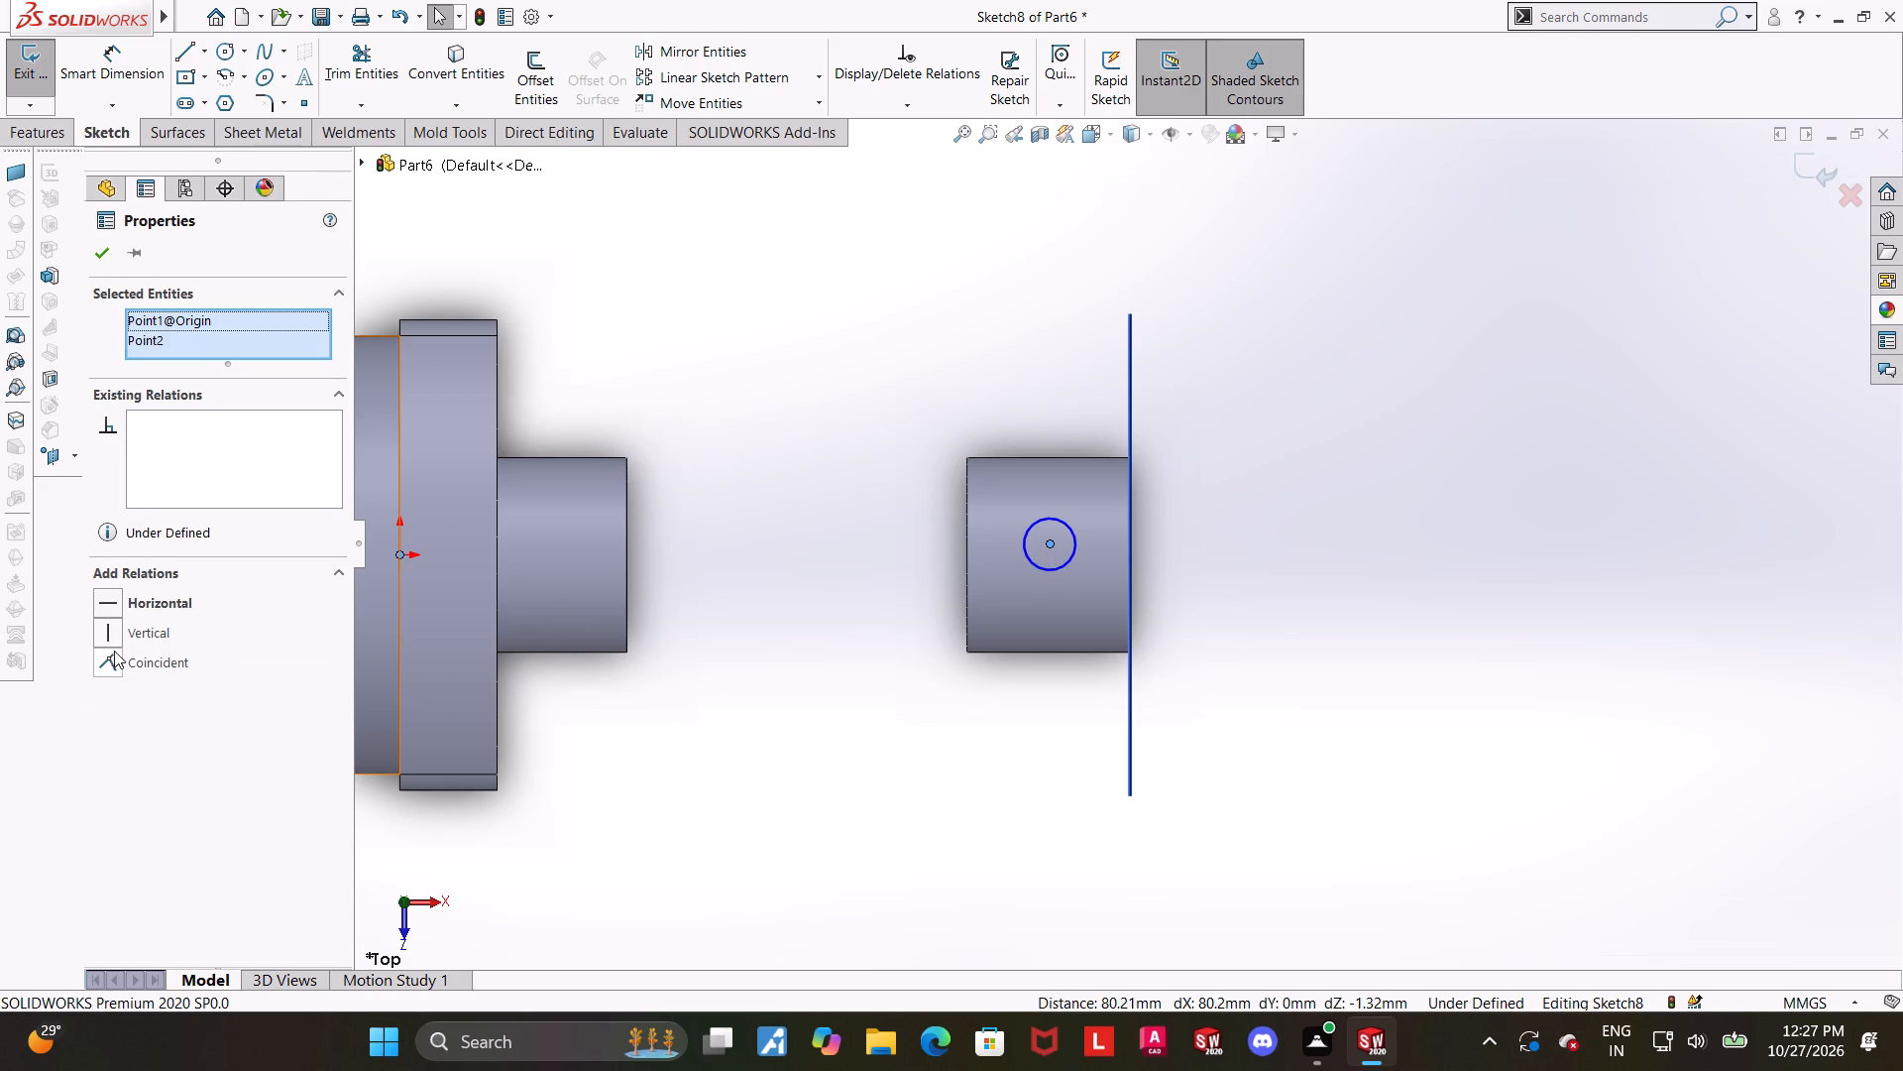
left_click(107, 602)
Dimension the circle's centre 10 mm from the sleeve's flange-side end and finish the sketch.
left_click(157, 85)
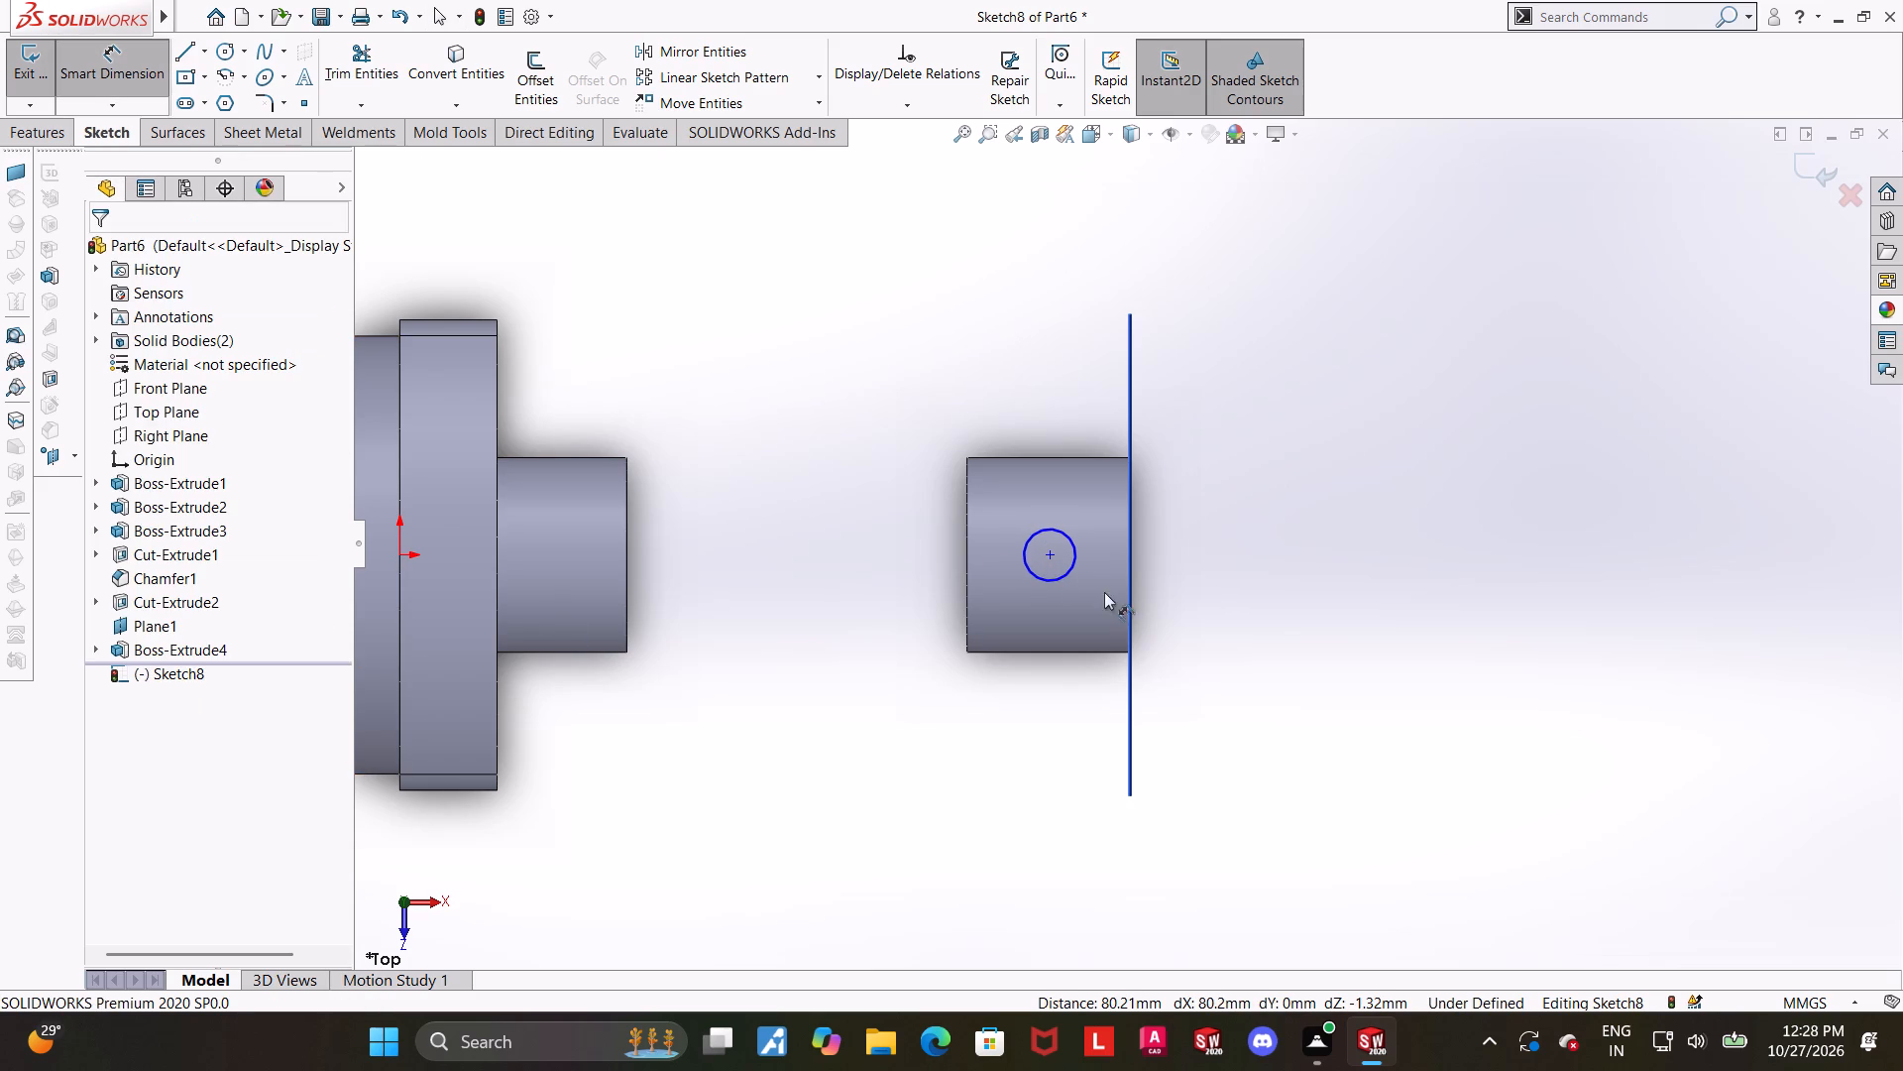
left_click(969, 549)
left_click(1049, 553)
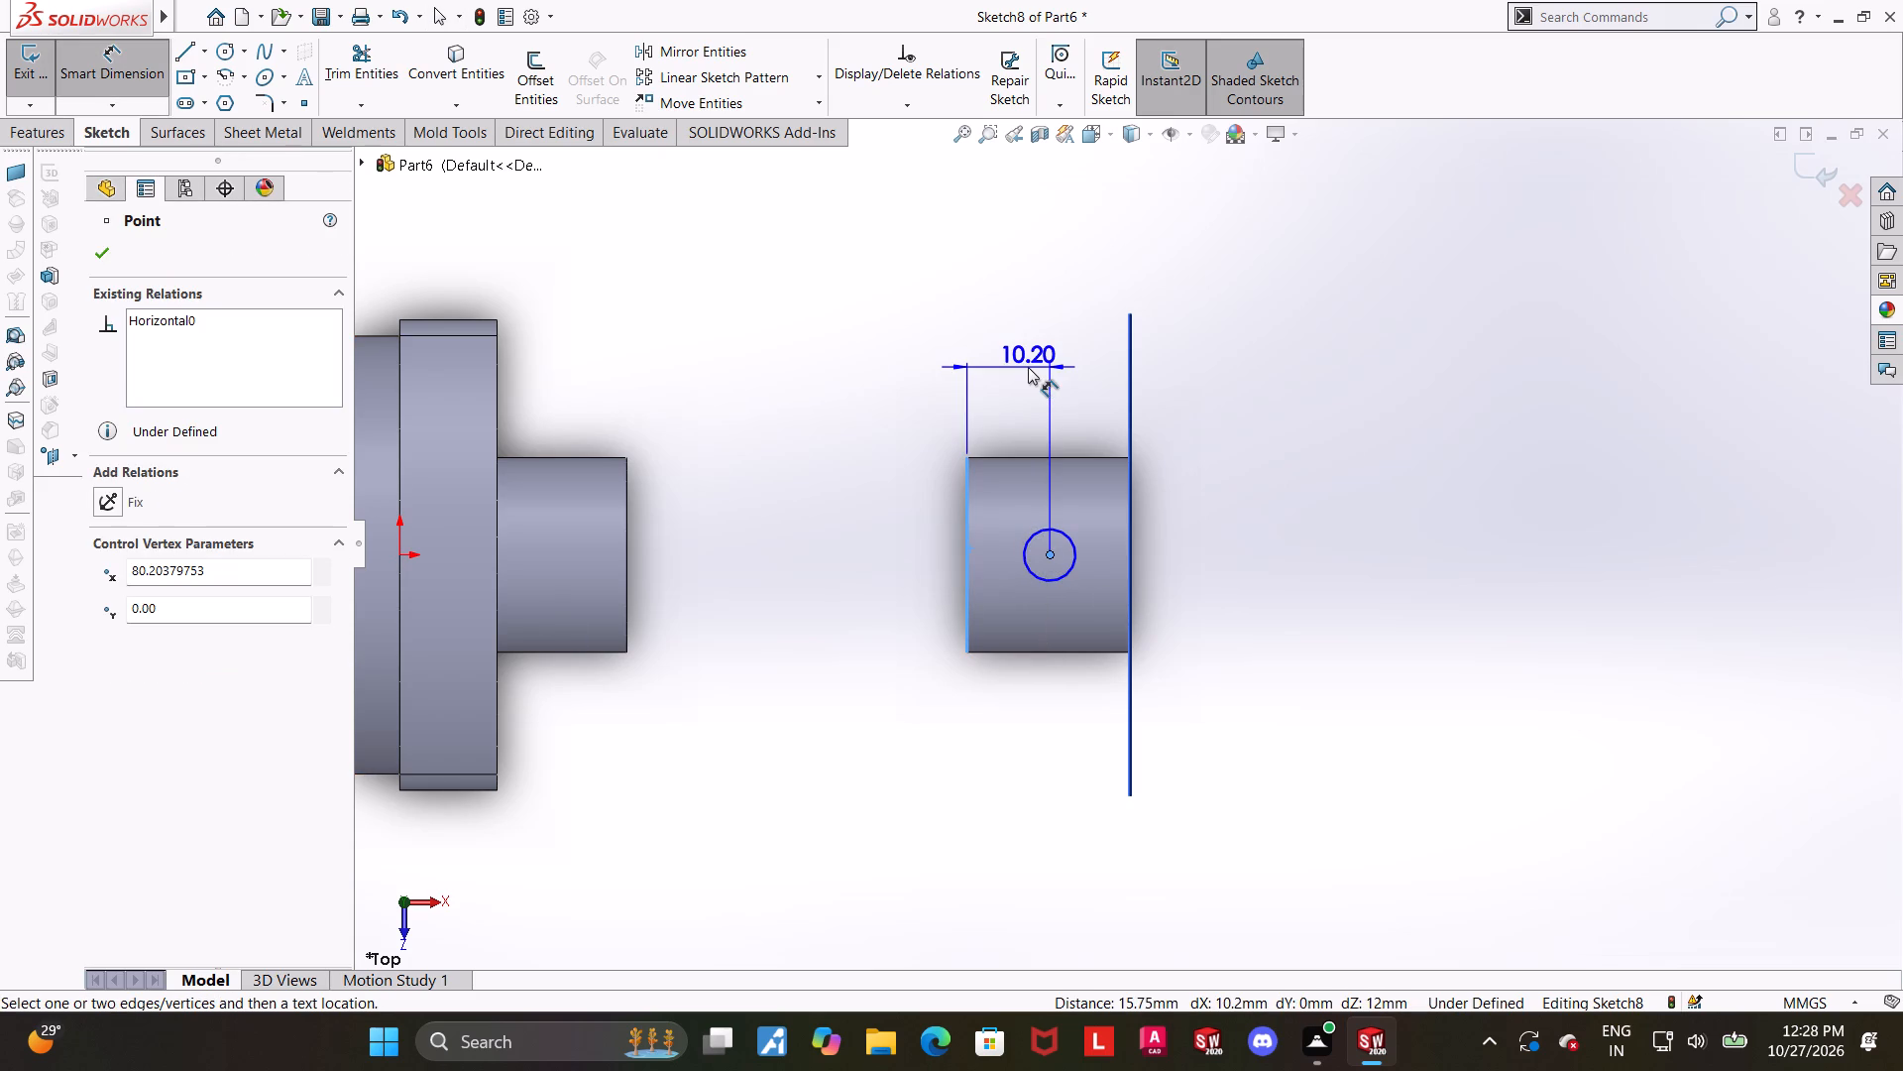
left_click(1028, 367)
type("10")
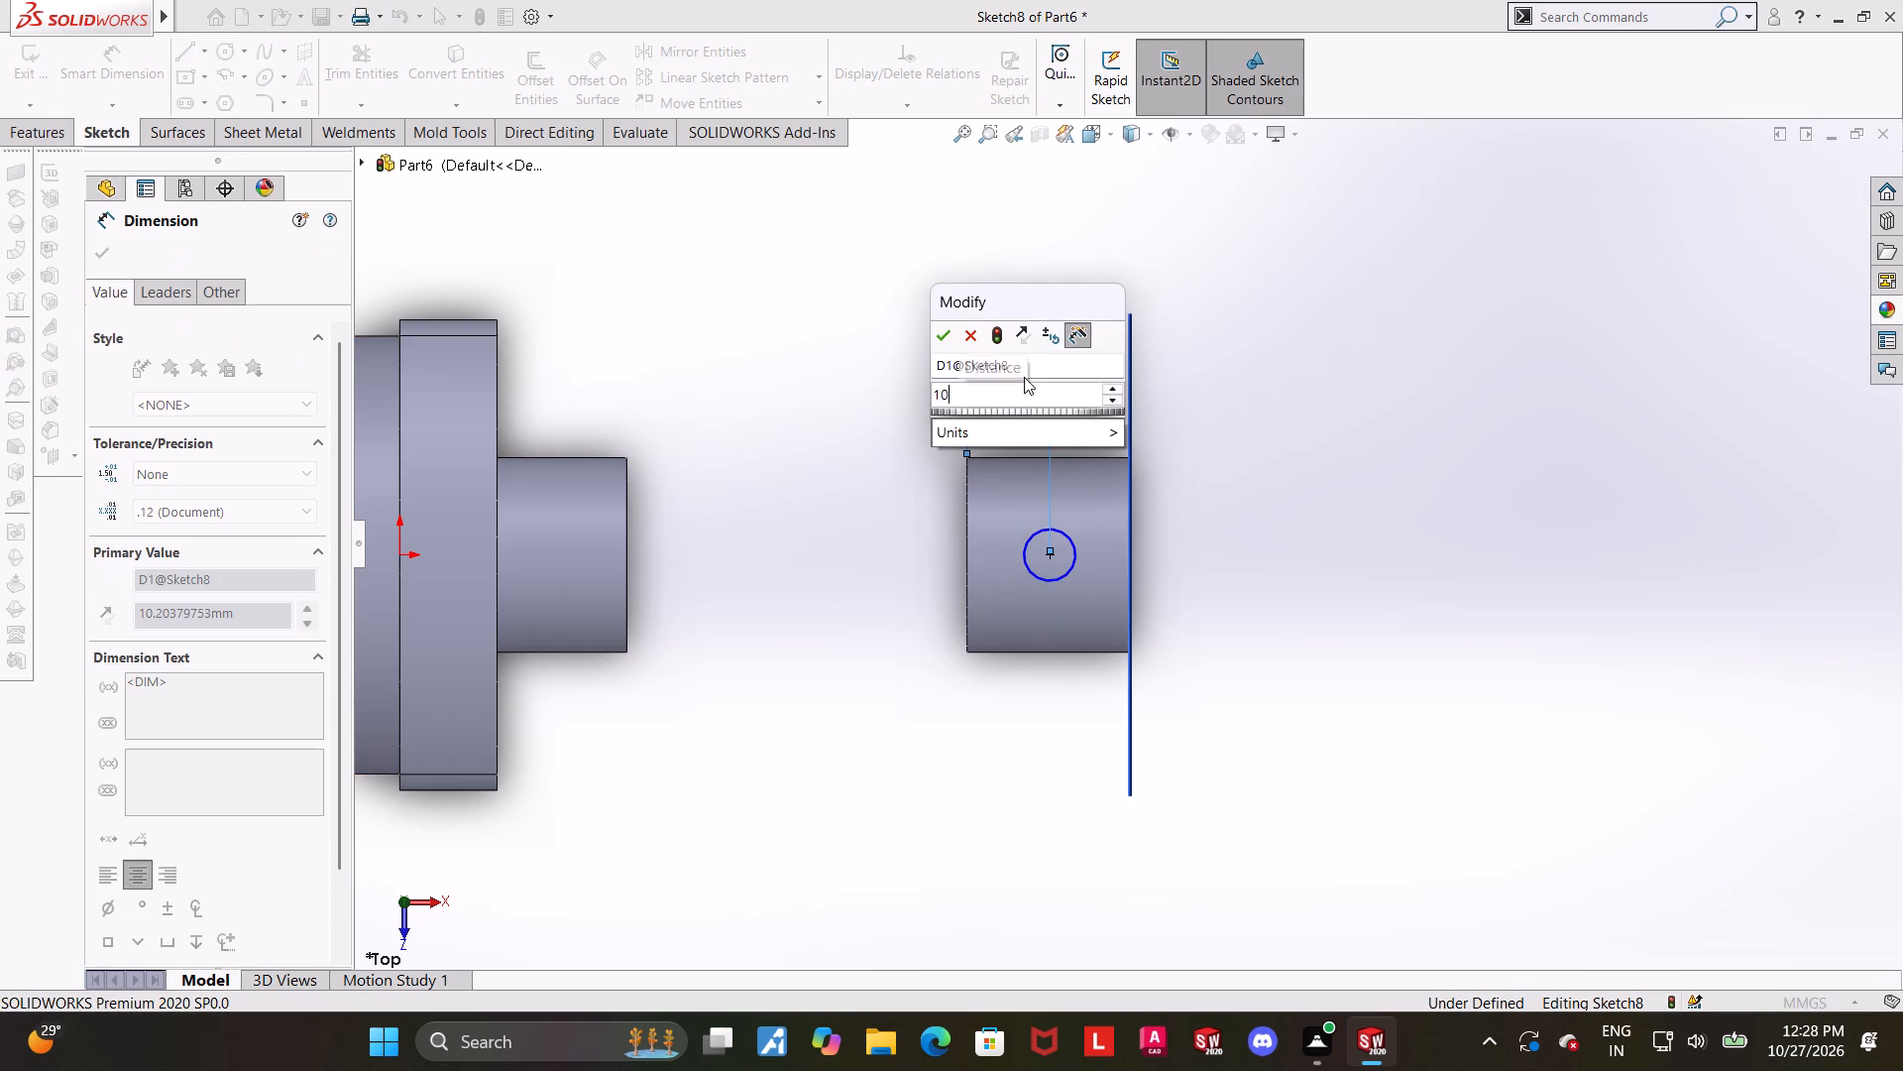
key("Return")
key("Escape")
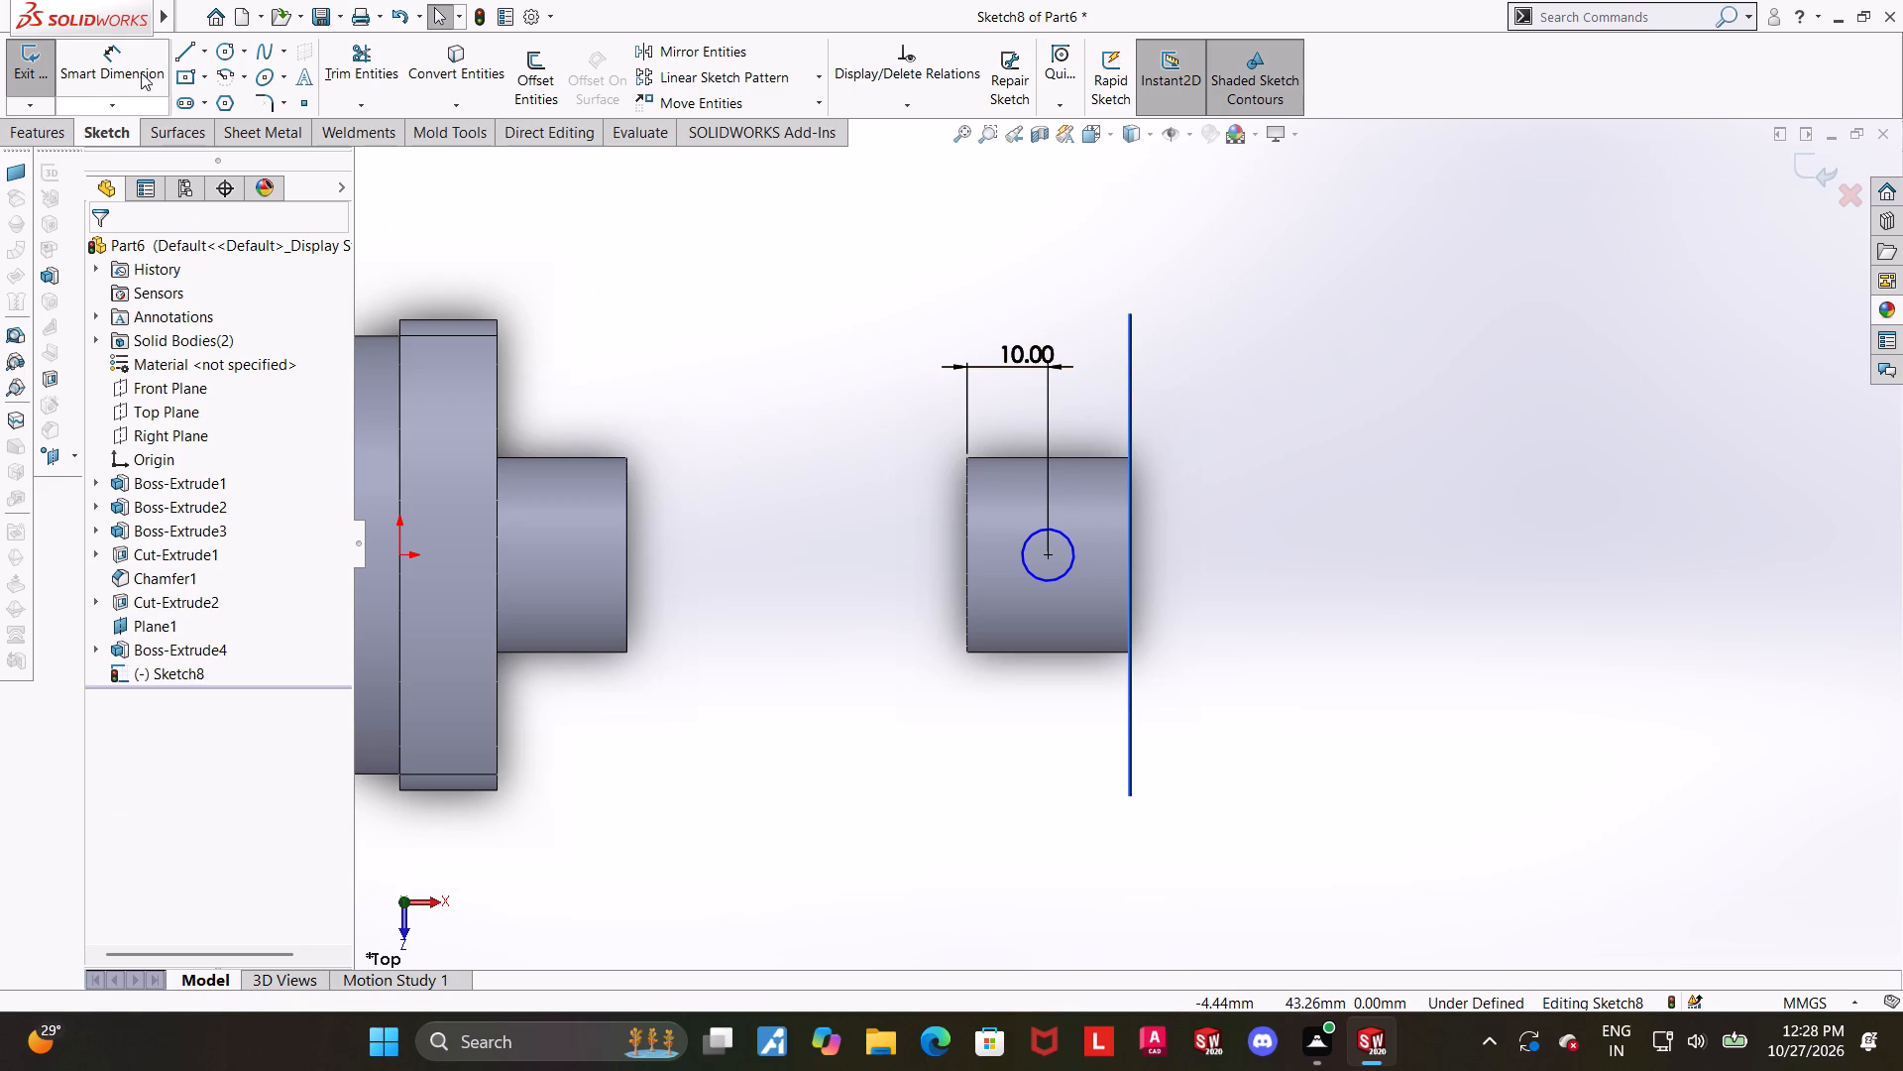
left_click(1885, 484)
scroll(1557, 531, "up", 2)
middle_click_drag(1482, 569, 1469, 377)
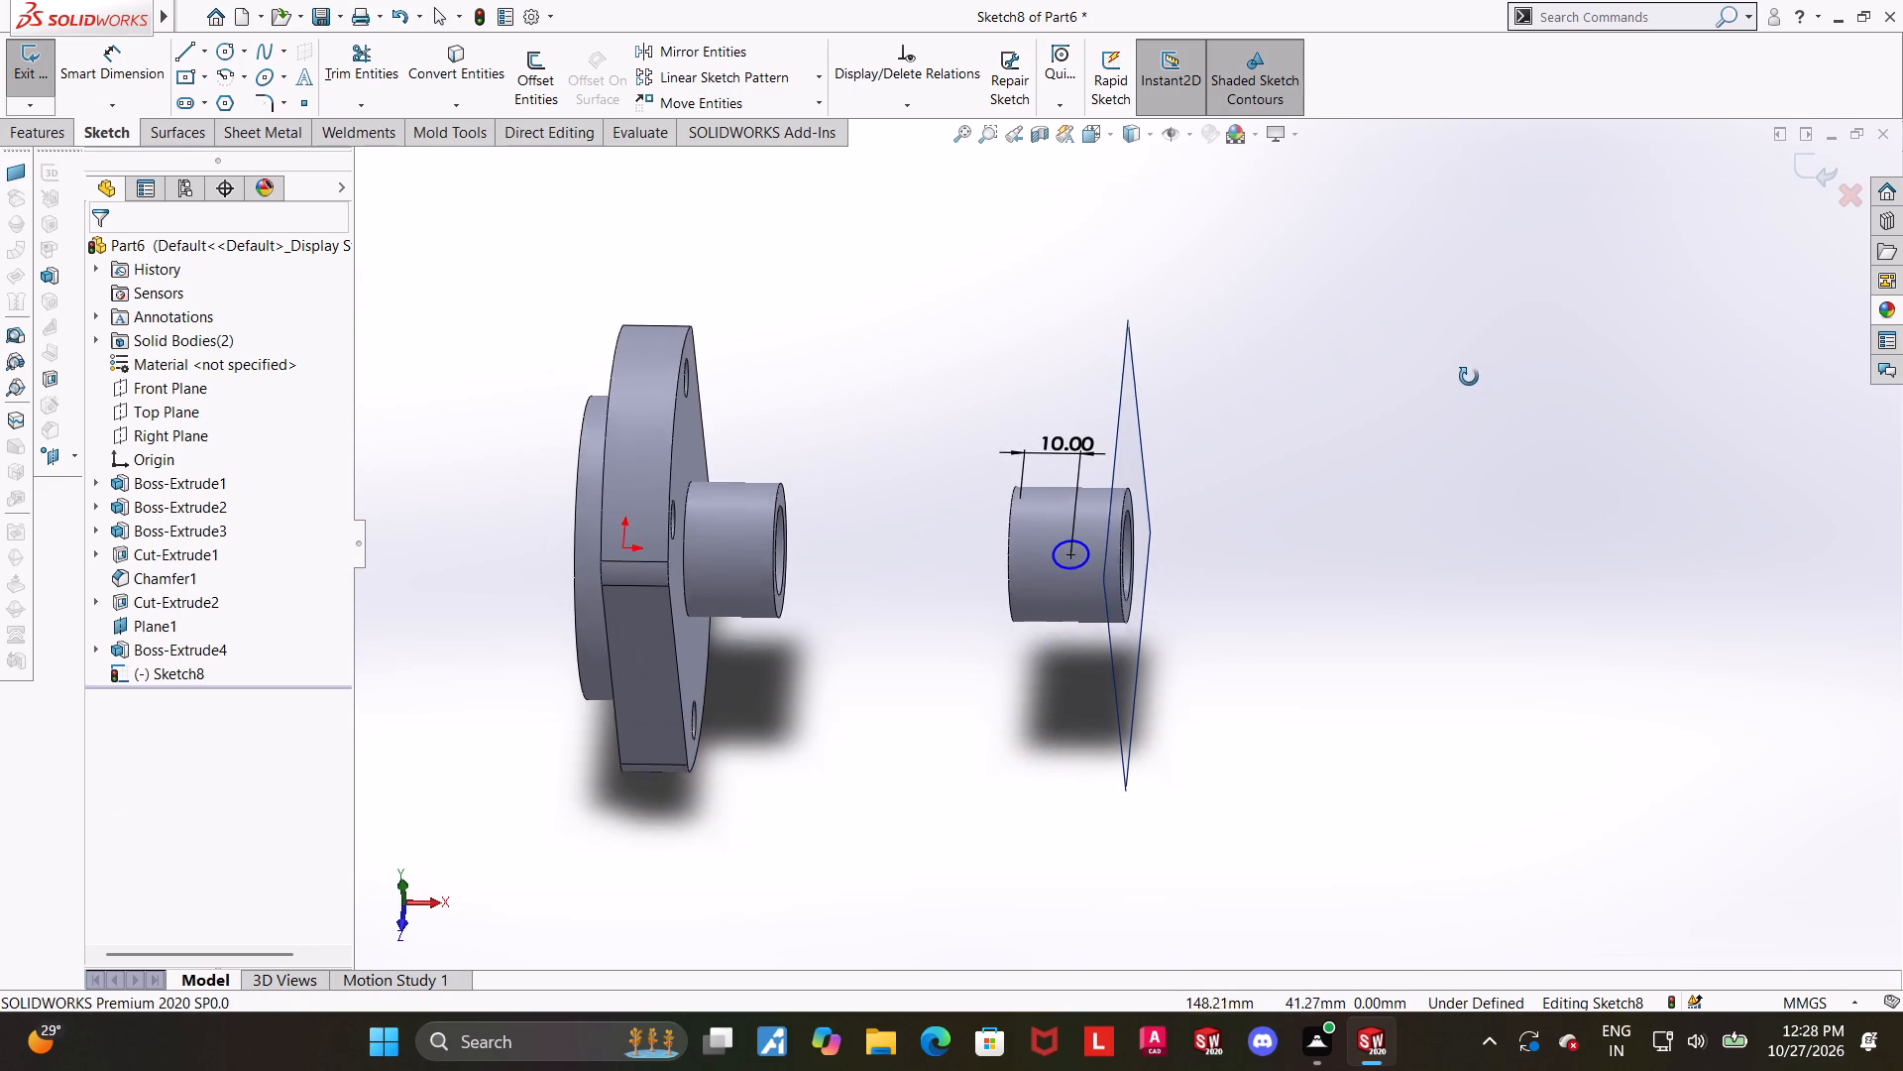
middle_click_drag(1469, 377, 1468, 376)
left_click(1815, 167)
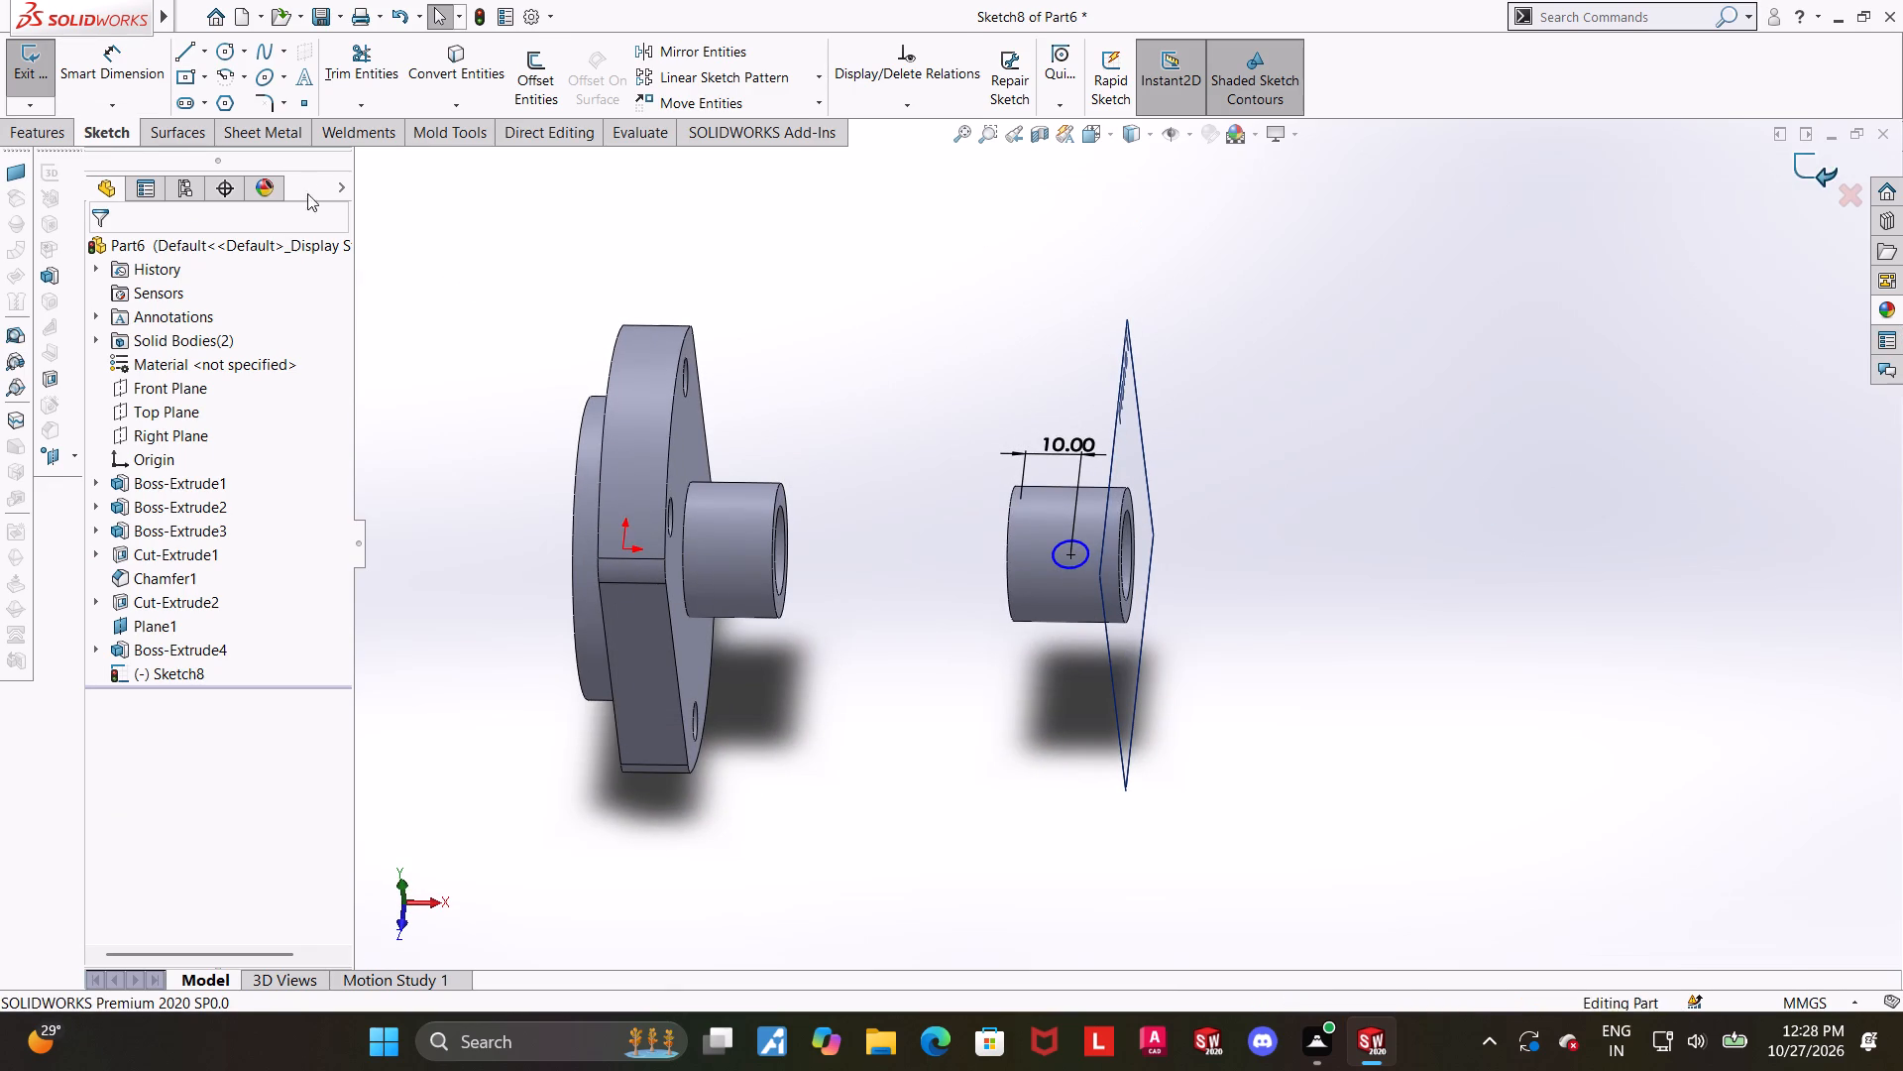
Reopen the Top Plane sketch, set the small circle's diameter to 3 mm and finish the sketch.
left_click(150, 673)
left_click(178, 615)
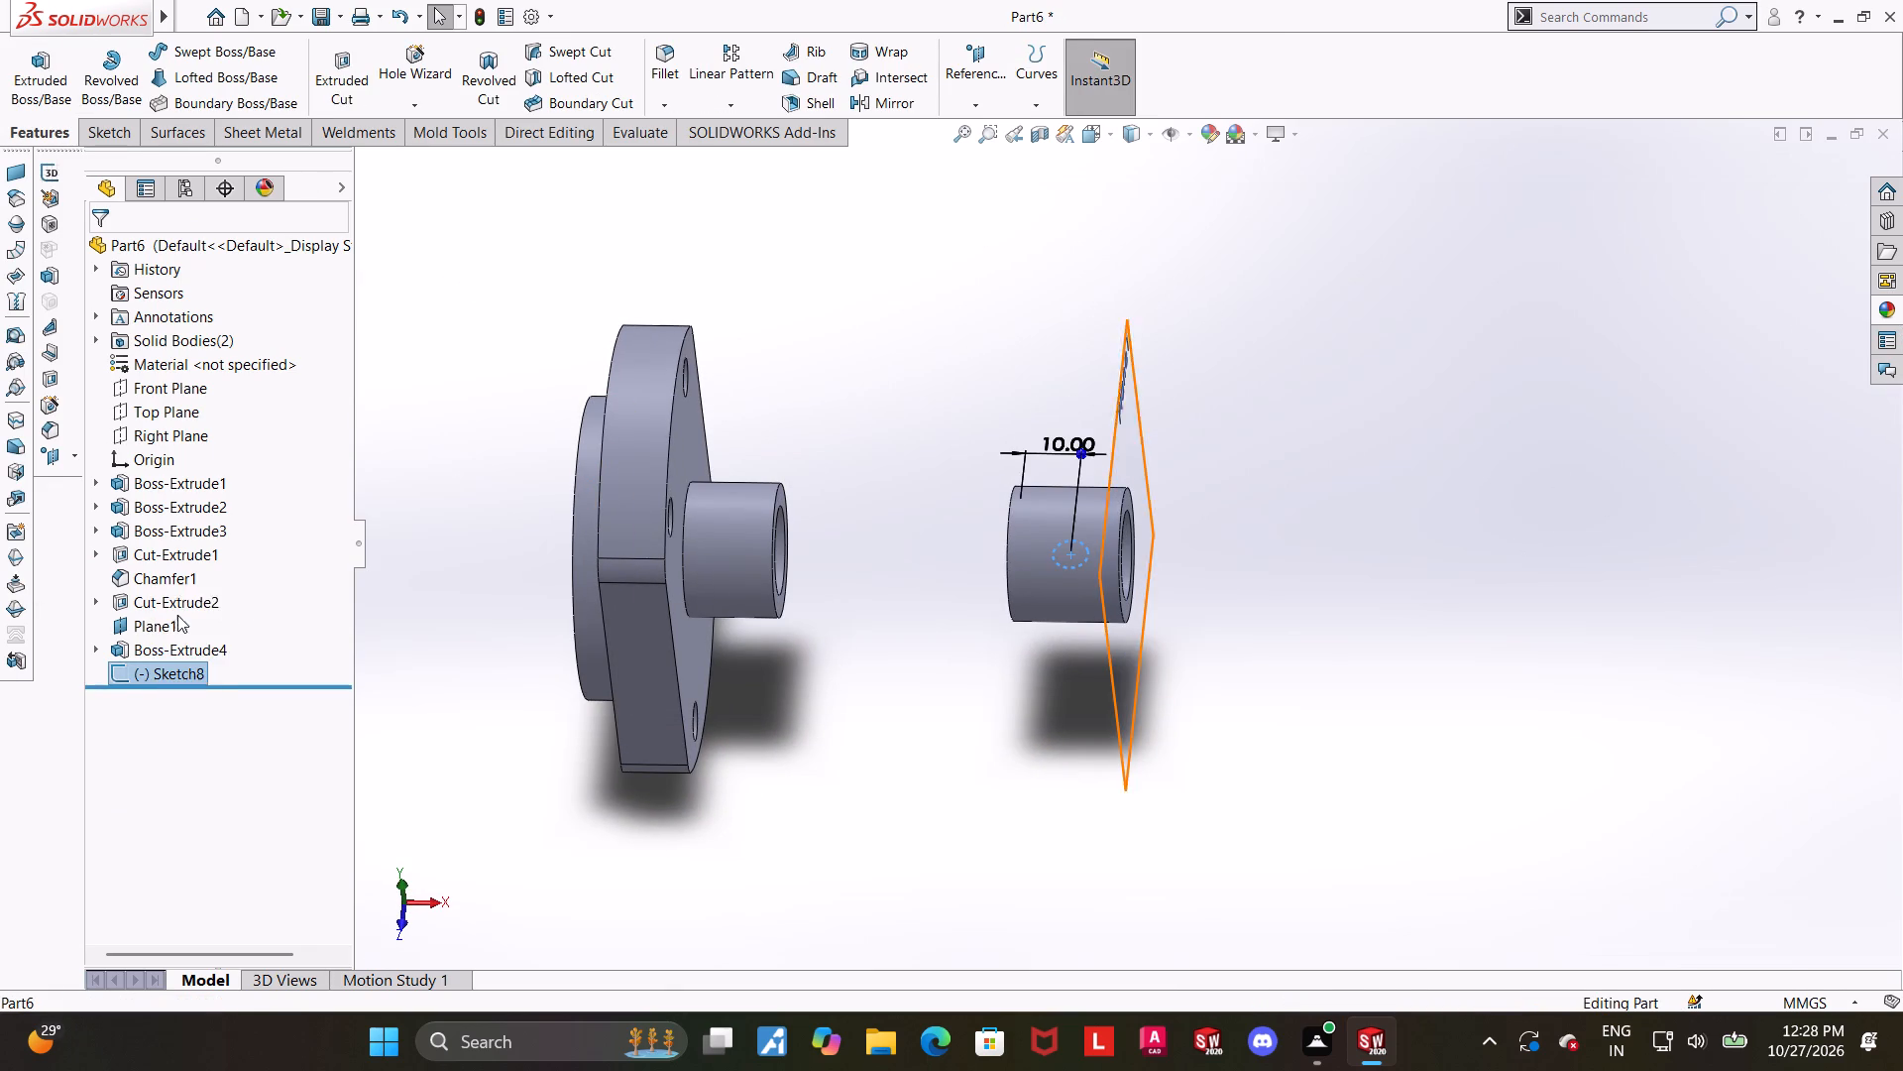
left_click(179, 665)
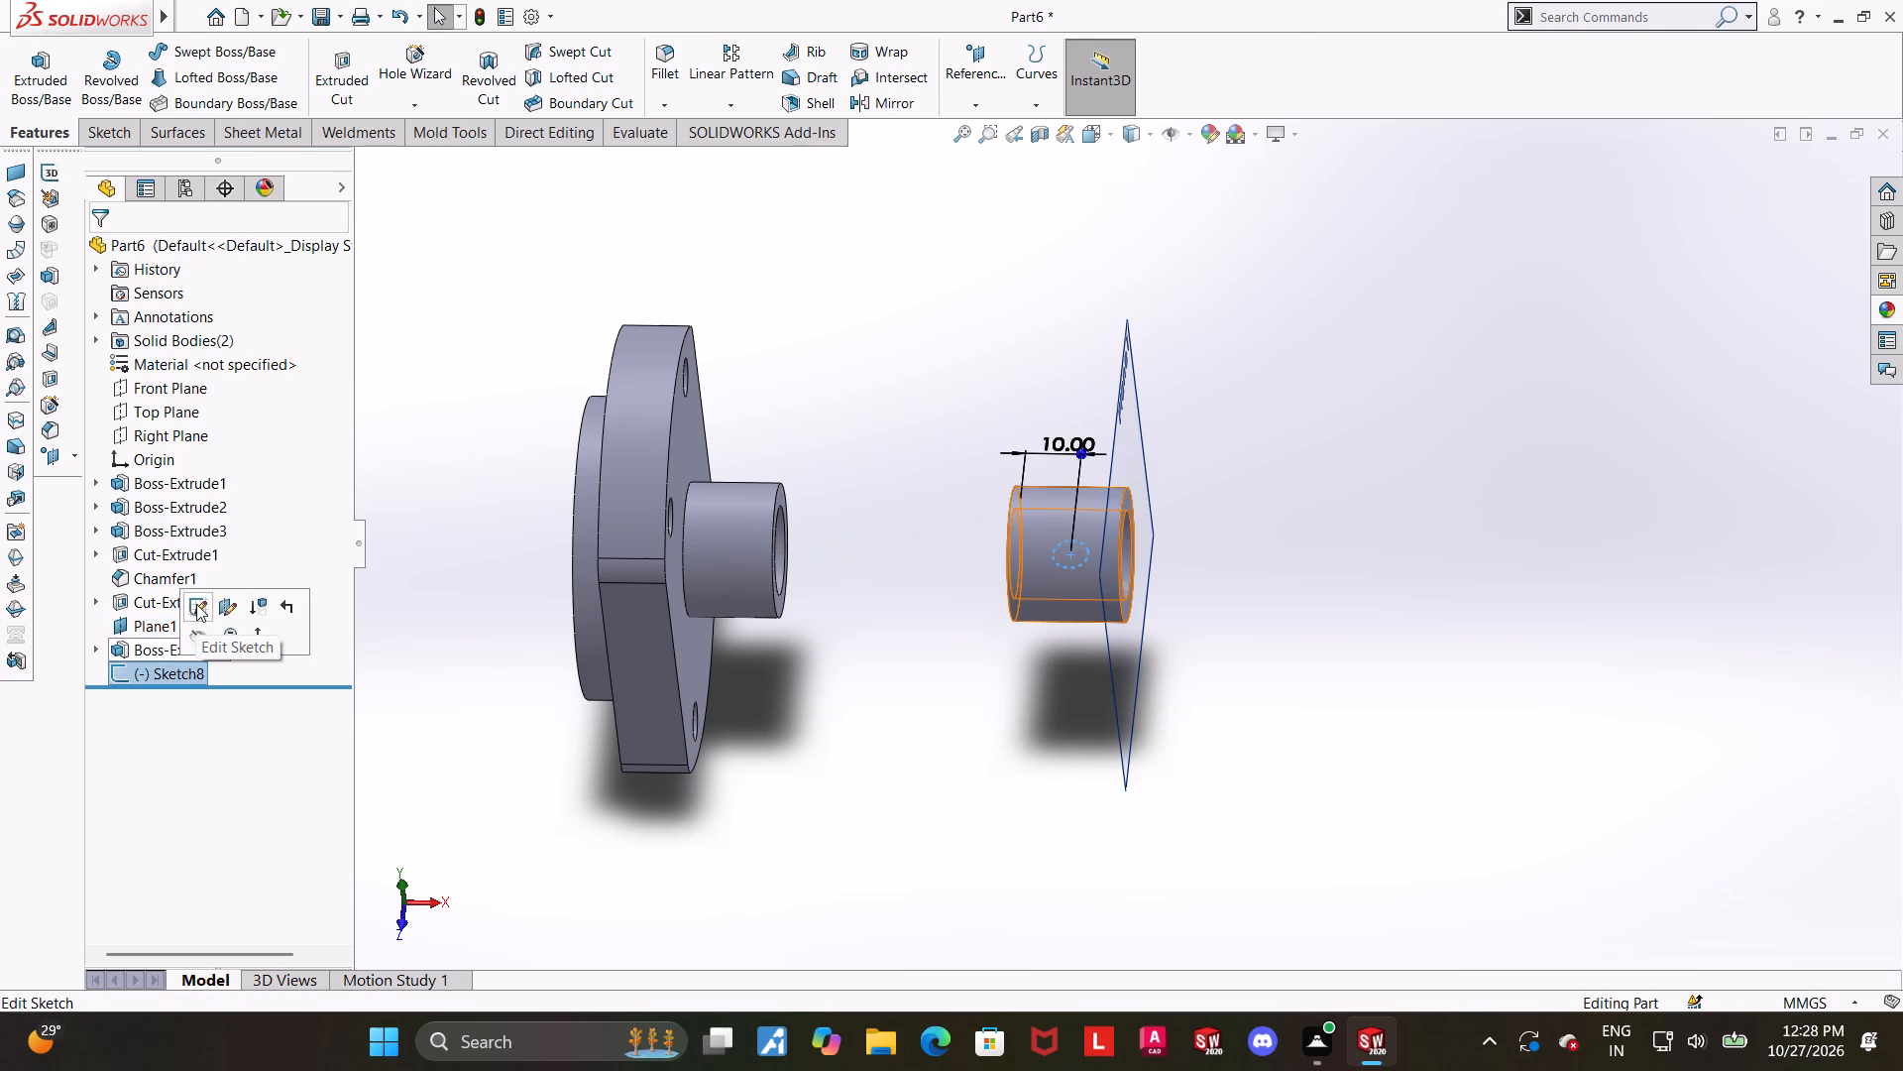
left_click(196, 604)
left_click(87, 47)
scroll(977, 436, "up", 1)
scroll(1219, 504, "down", 2)
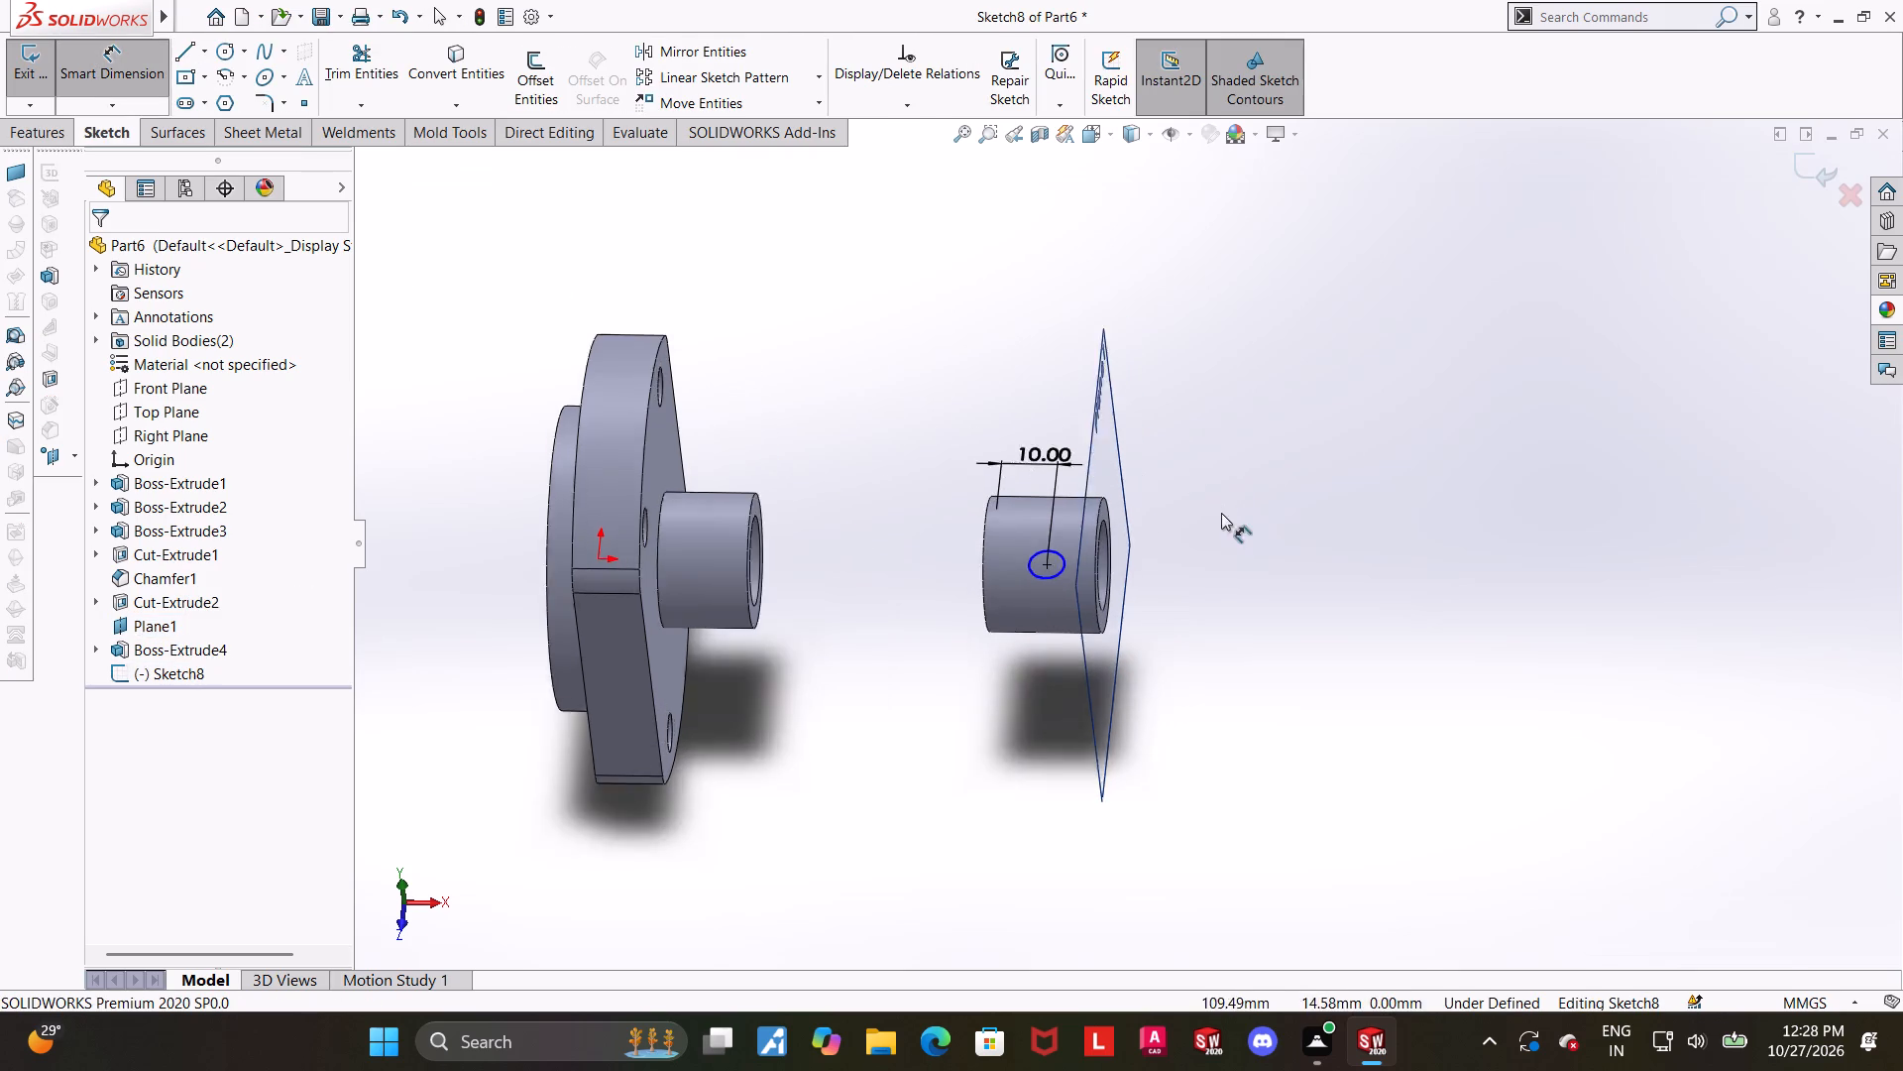
scroll(1221, 513, "down", 1)
left_click(978, 601)
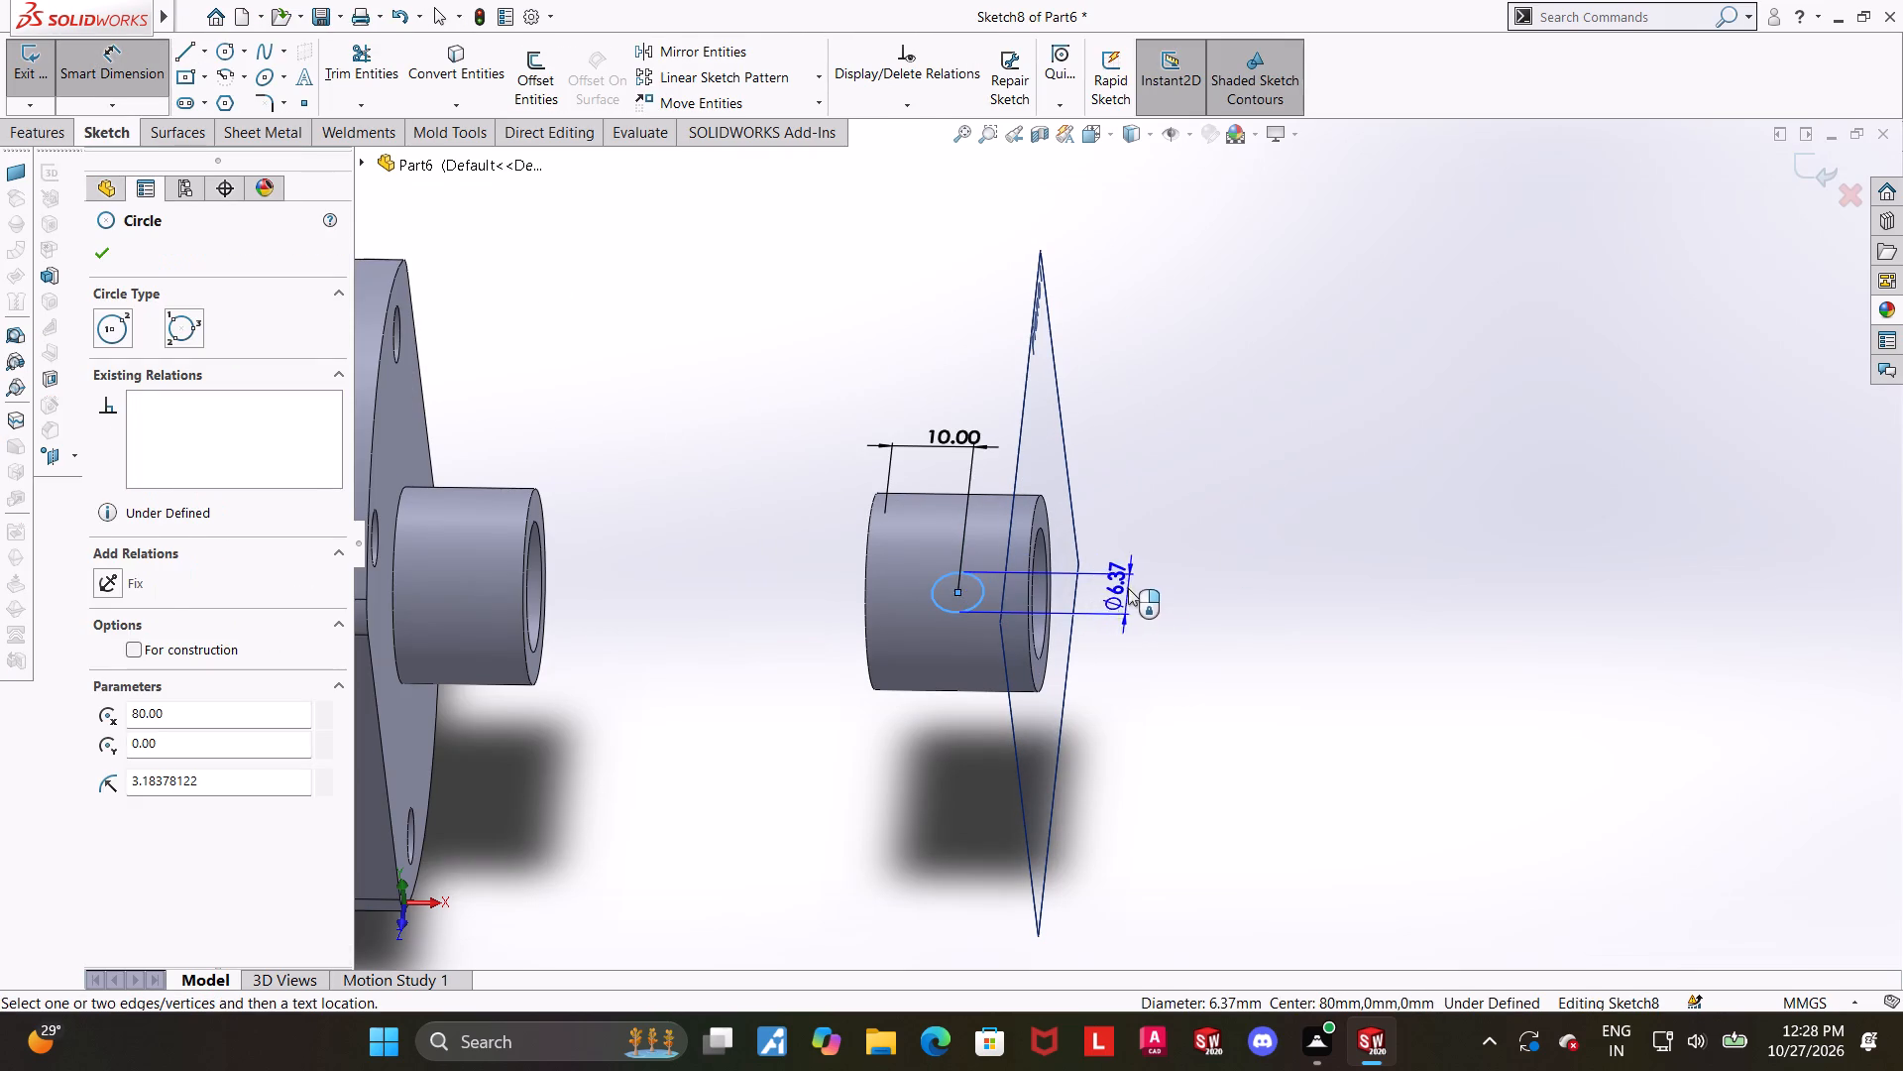
left_click(1186, 587)
key("3")
key("Return")
key("Escape")
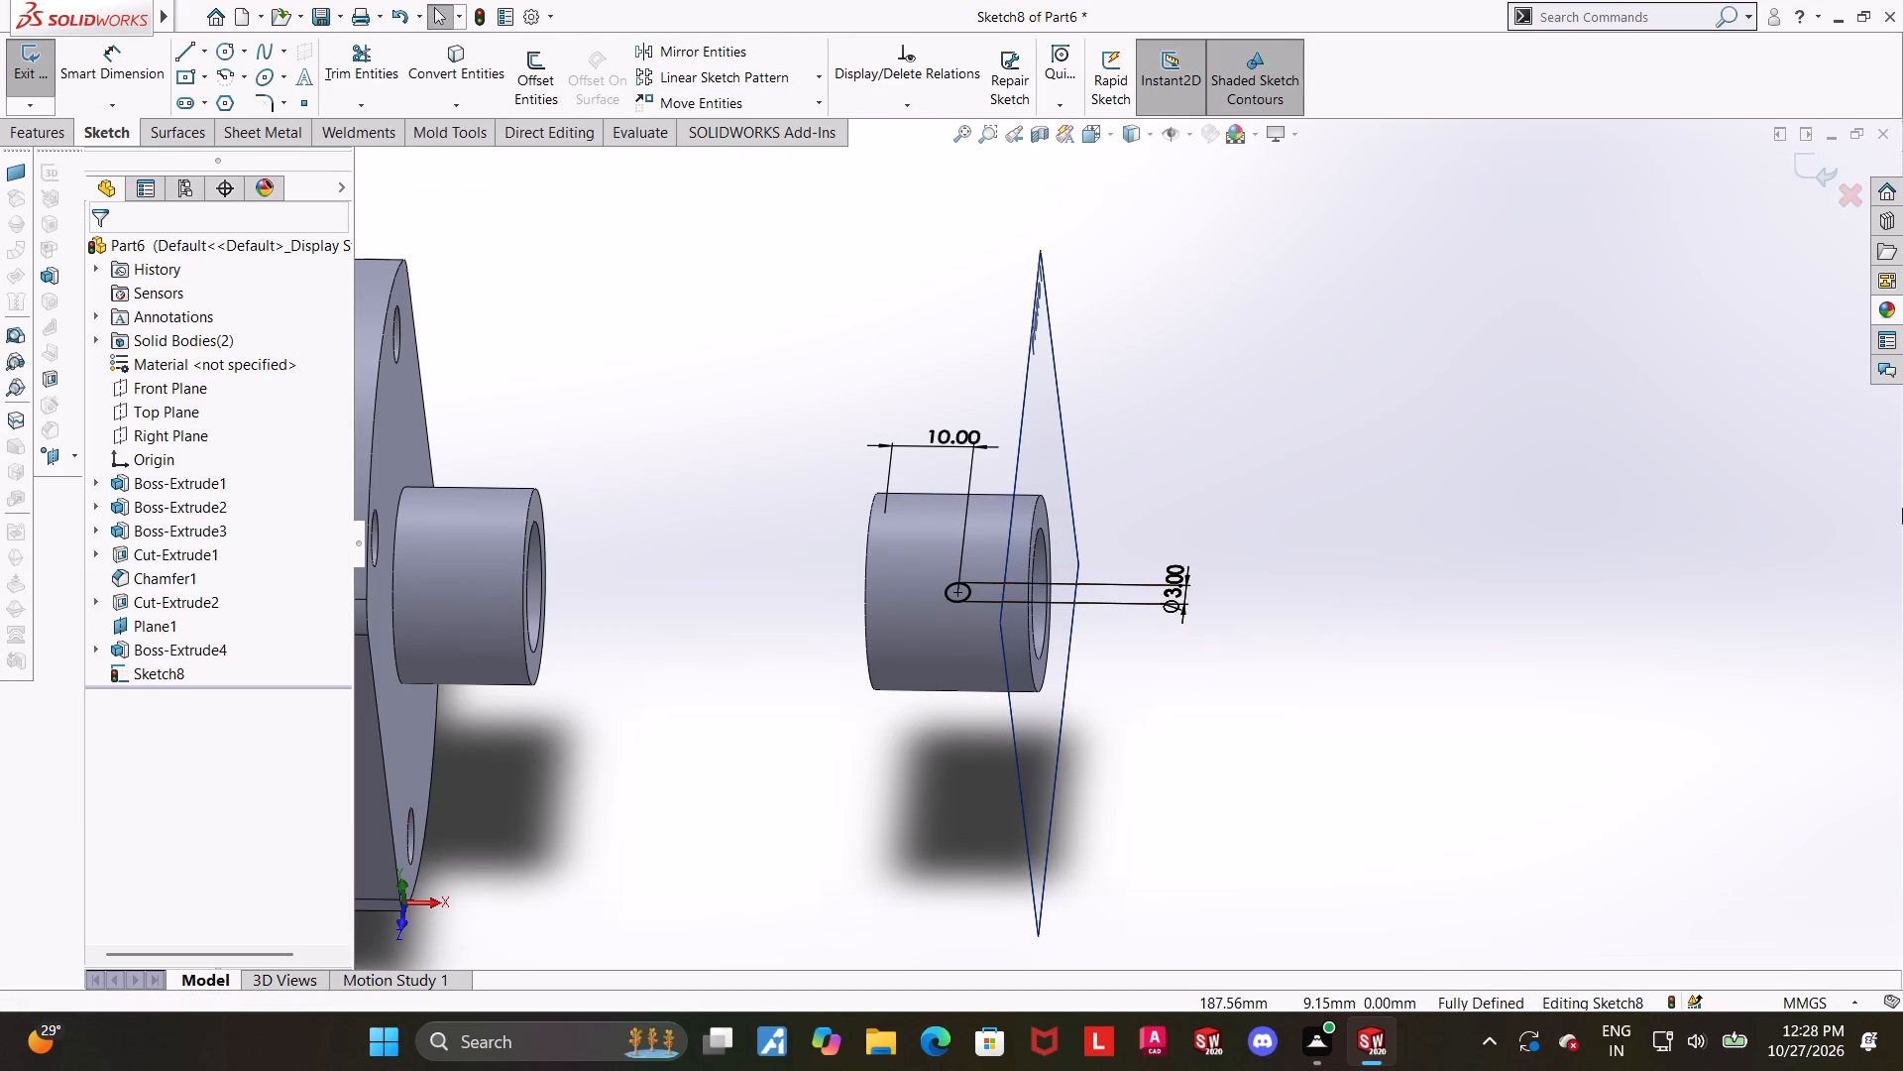
scroll(1902, 508, "up", 1)
scroll(1895, 480, "down", 1)
left_click(1808, 177)
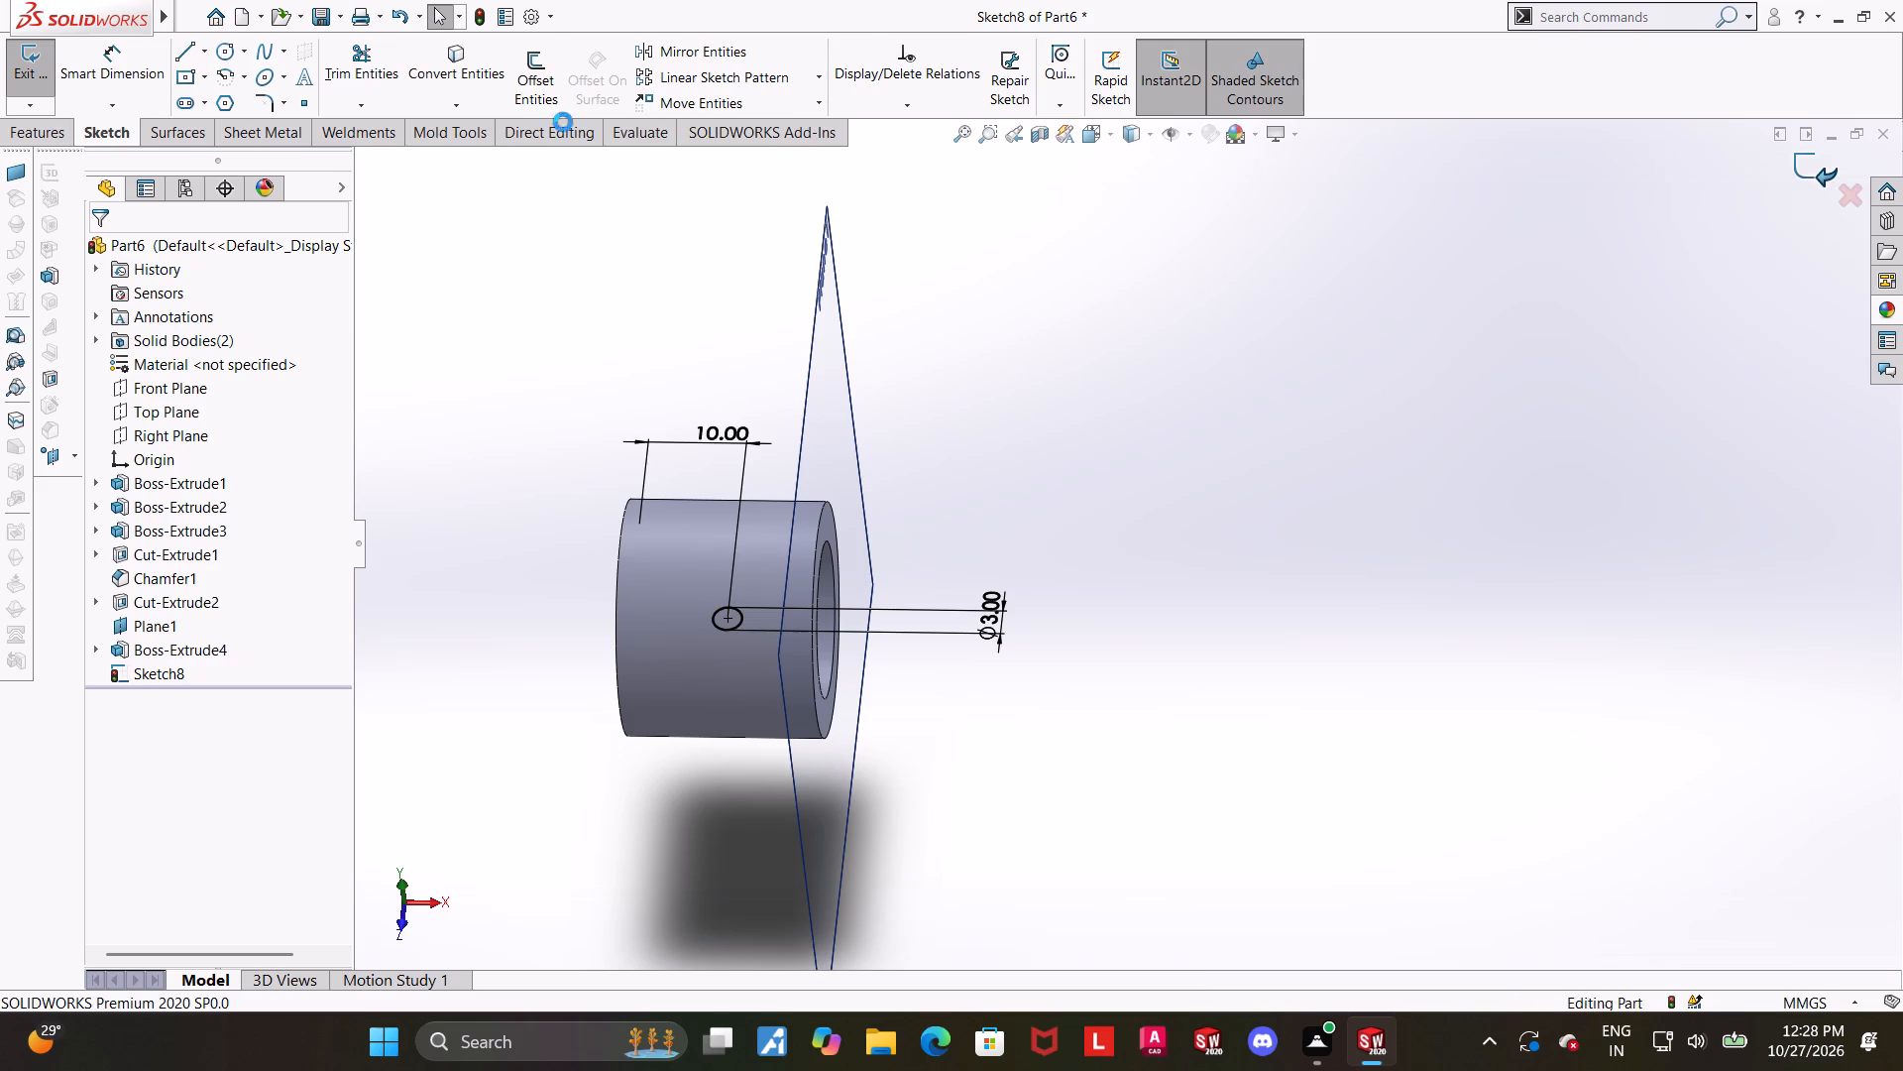
Cut-extrude the 3 mm circle 20 mm blind in the reversed direction, through the sleeve's upper wall.
left_click(324, 60)
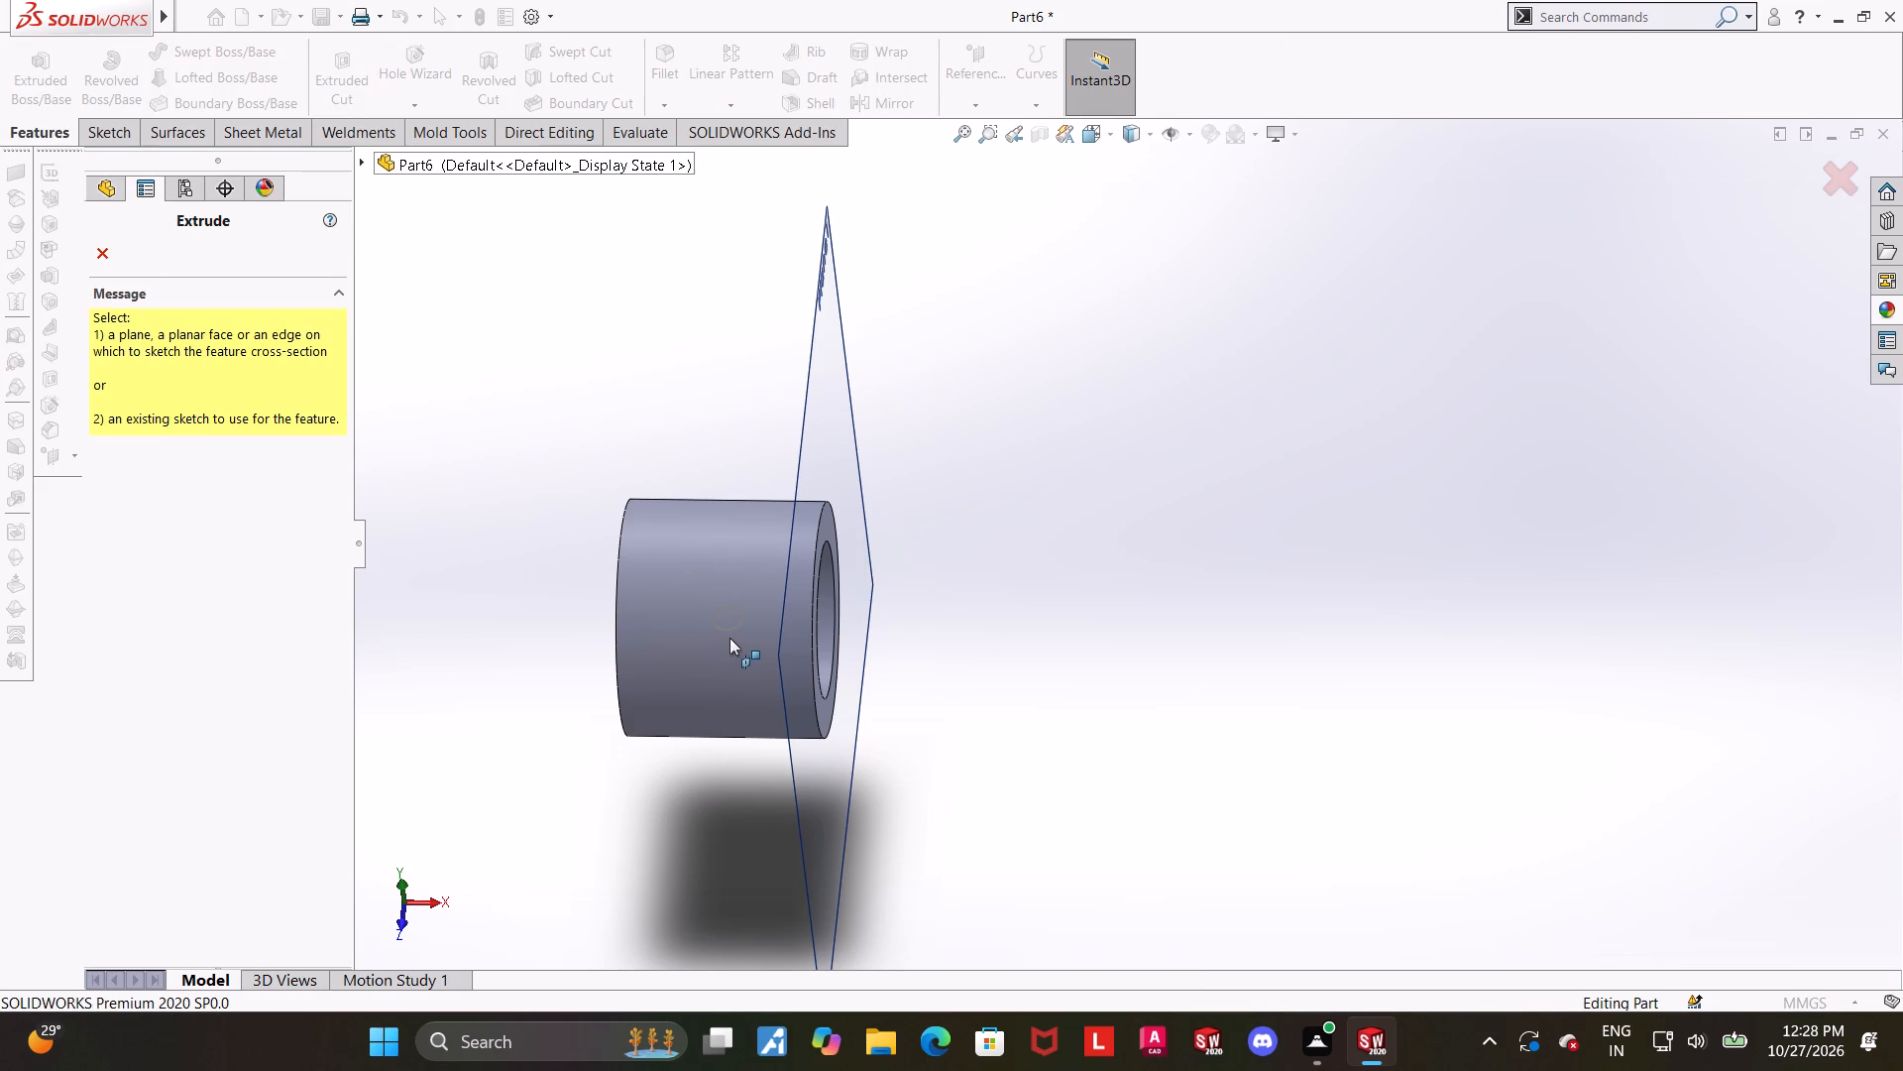
left_click(730, 633)
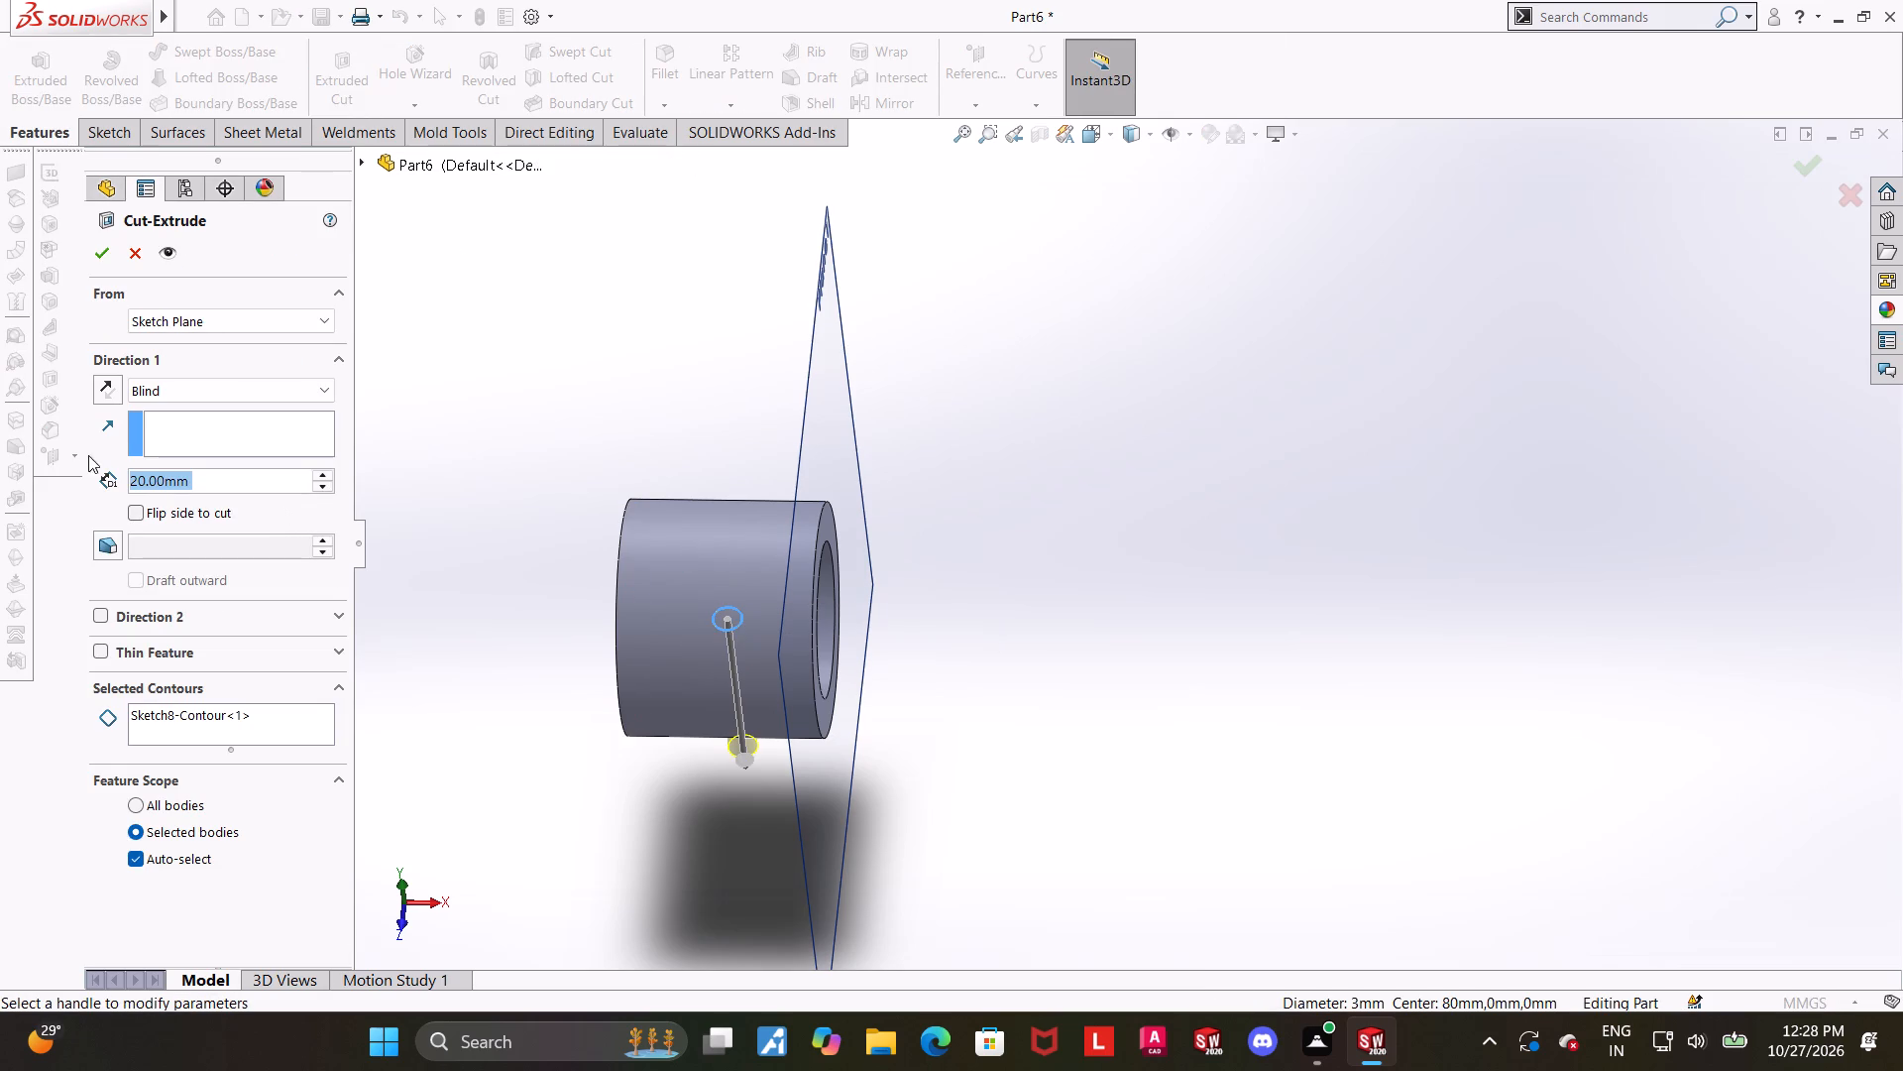
left_click(95, 397)
left_click(97, 253)
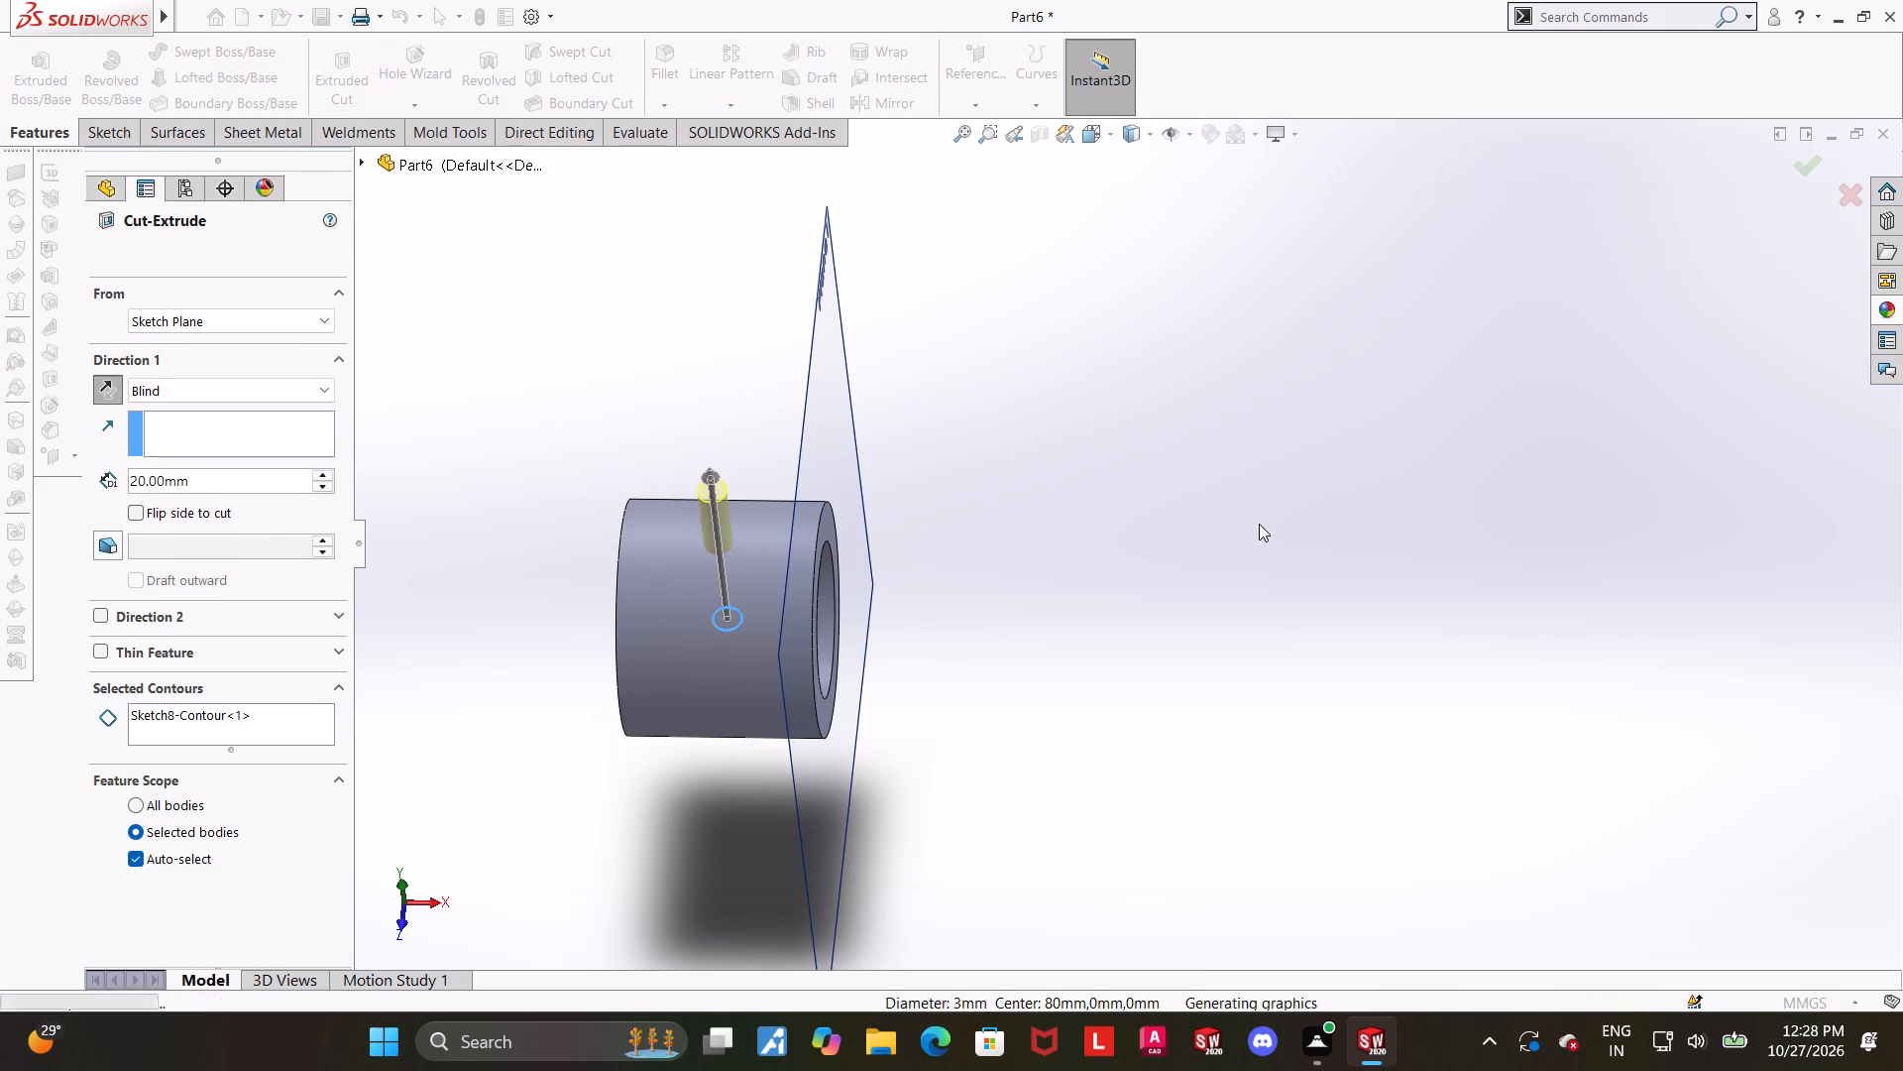
Examine the flange and the separate sleeve from several sides, including the radial hole in the sleeve's wall.
left_click(1258, 524)
scroll(1109, 451, "up", 2)
middle_click_drag(1109, 465, 1119, 329)
scroll(1119, 329, "up", 4)
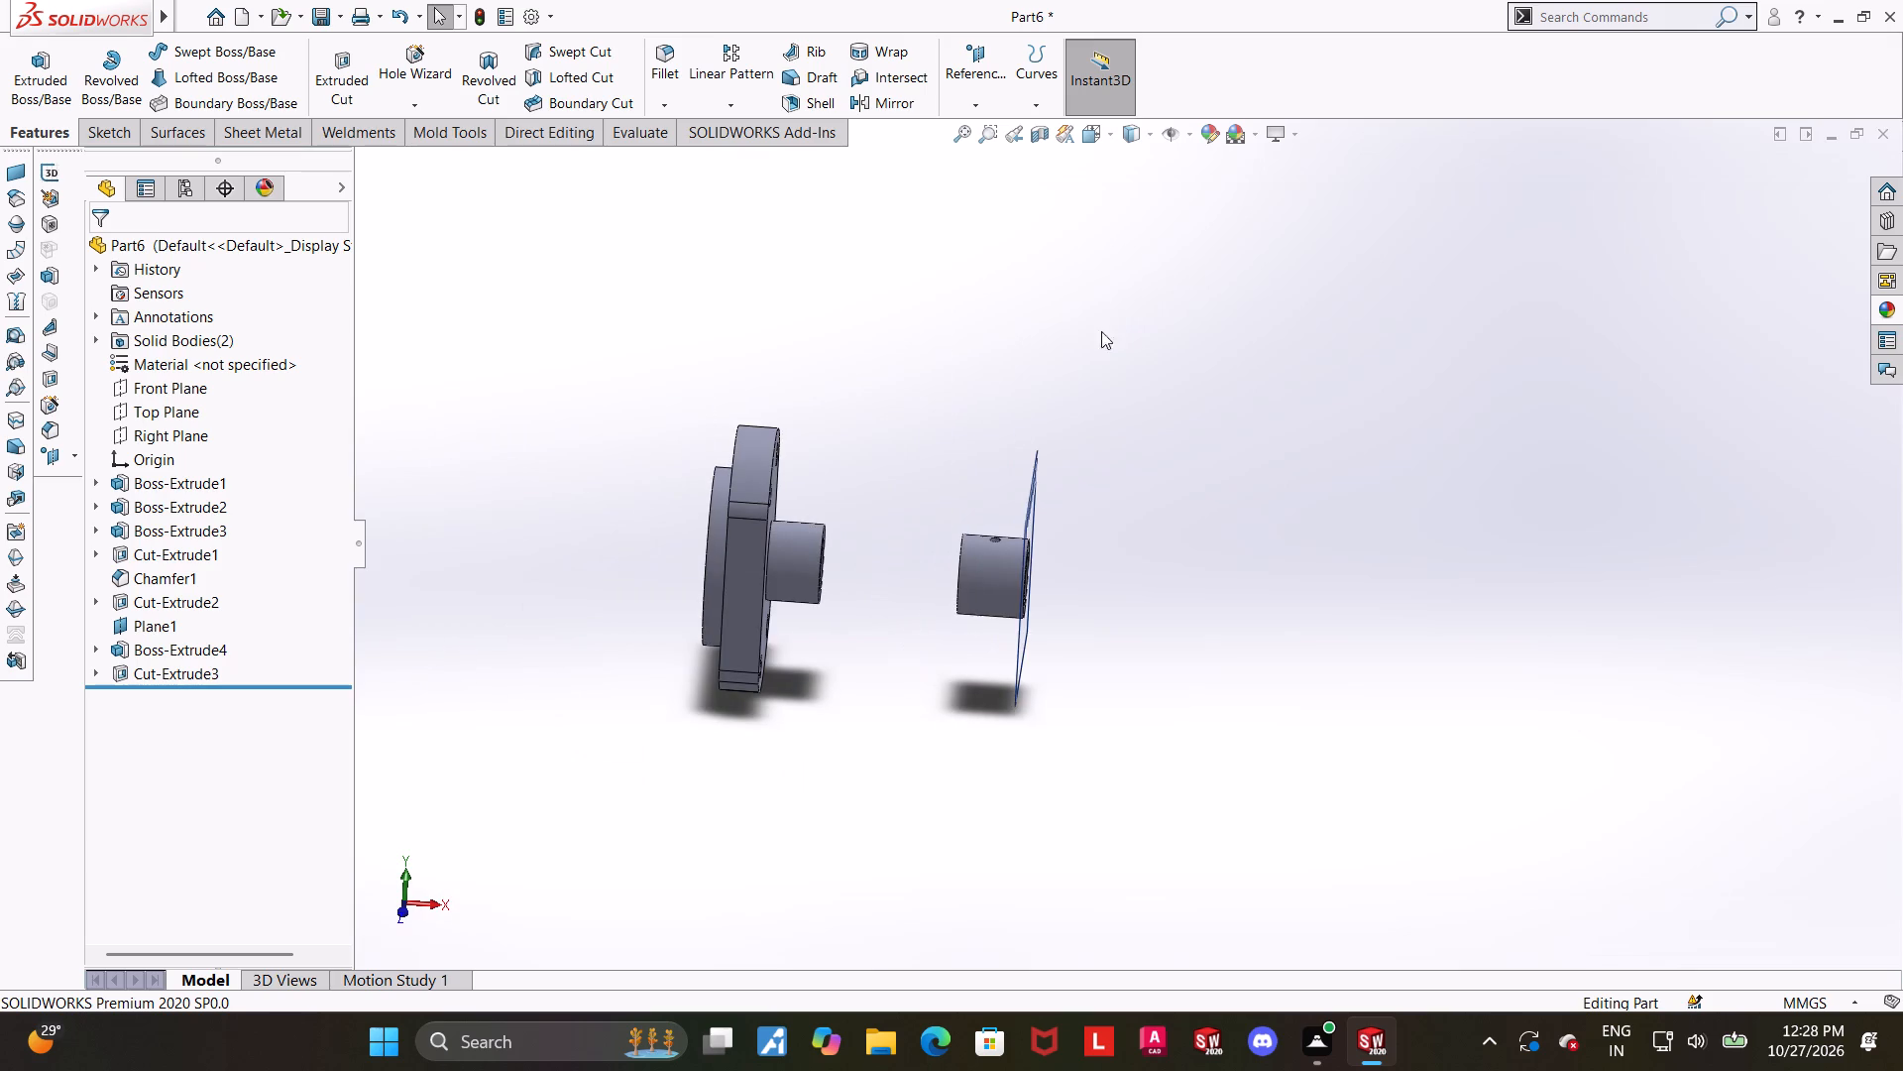
scroll(937, 578, "down", 2)
middle_click_drag(1007, 600, 911, 586)
scroll(911, 576, "up", 1)
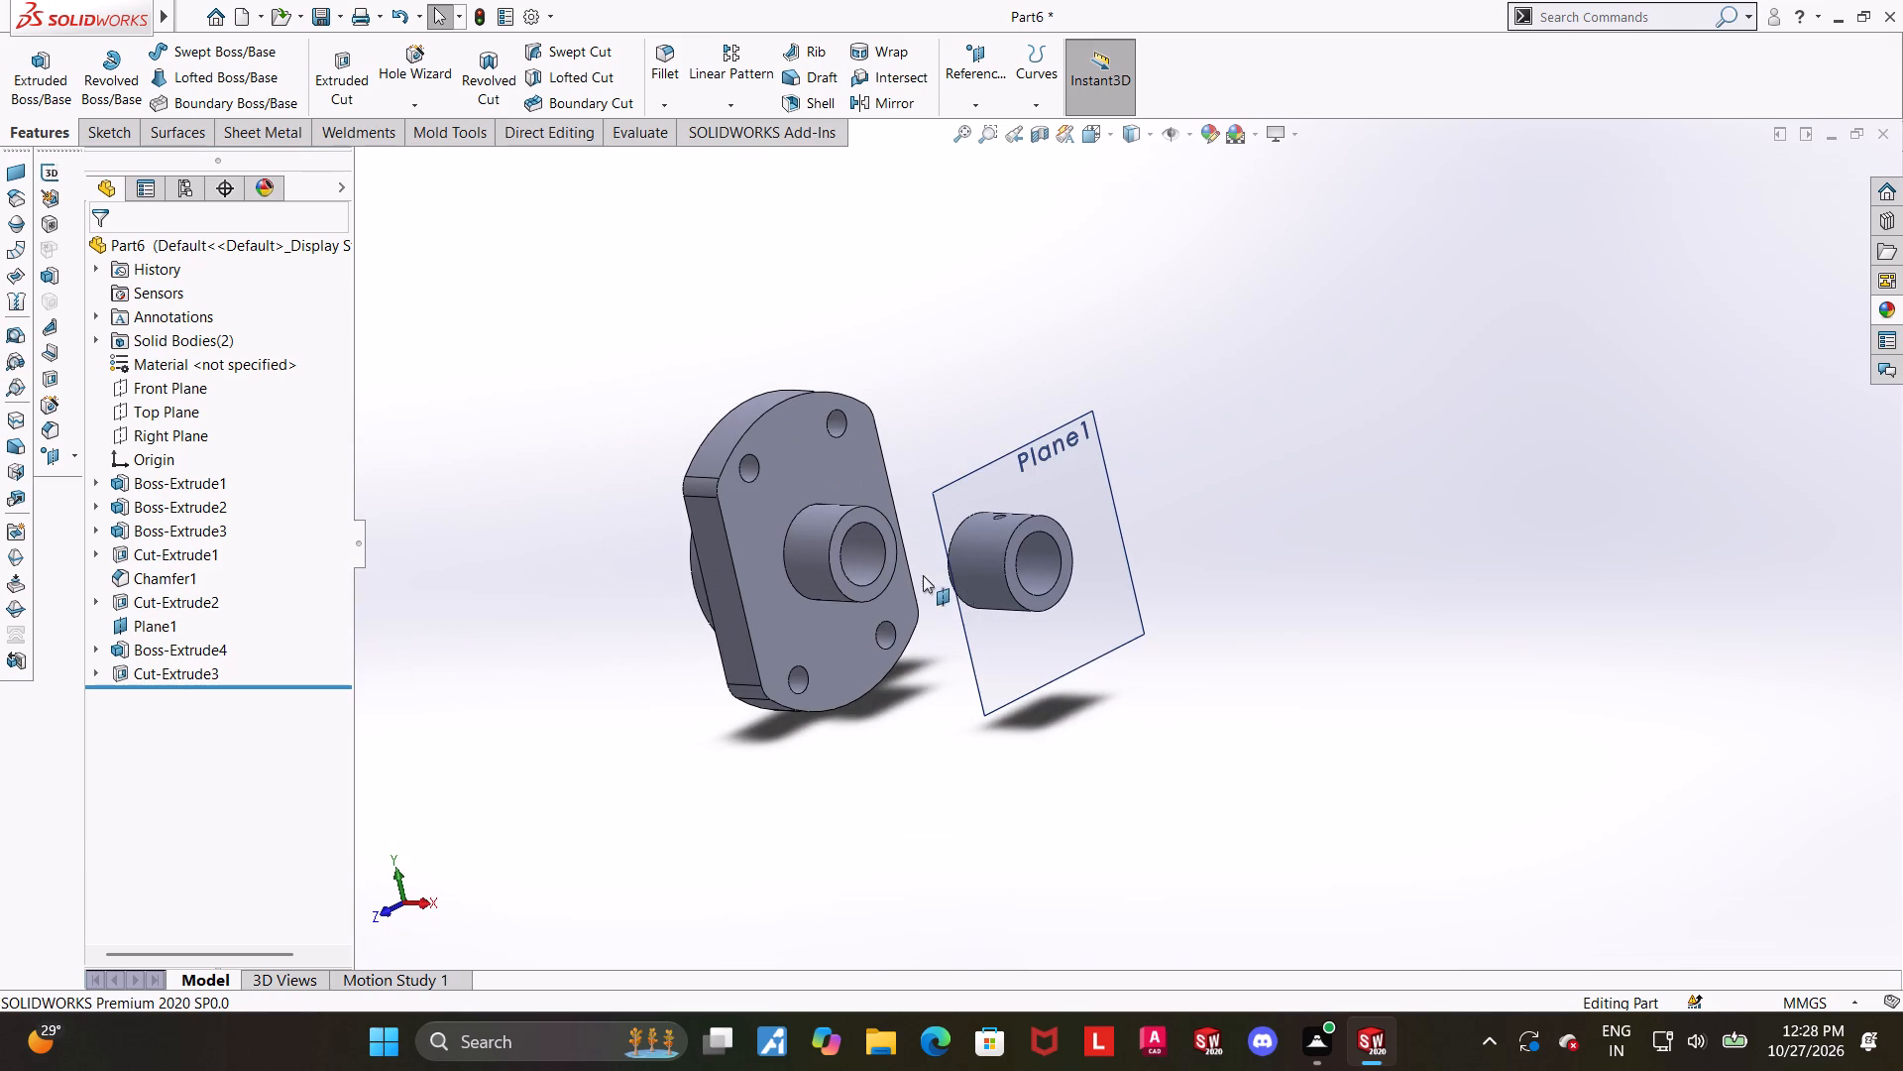
key("Escape")
scroll(925, 570, "down", 1)
middle_click_drag(927, 621, 959, 675)
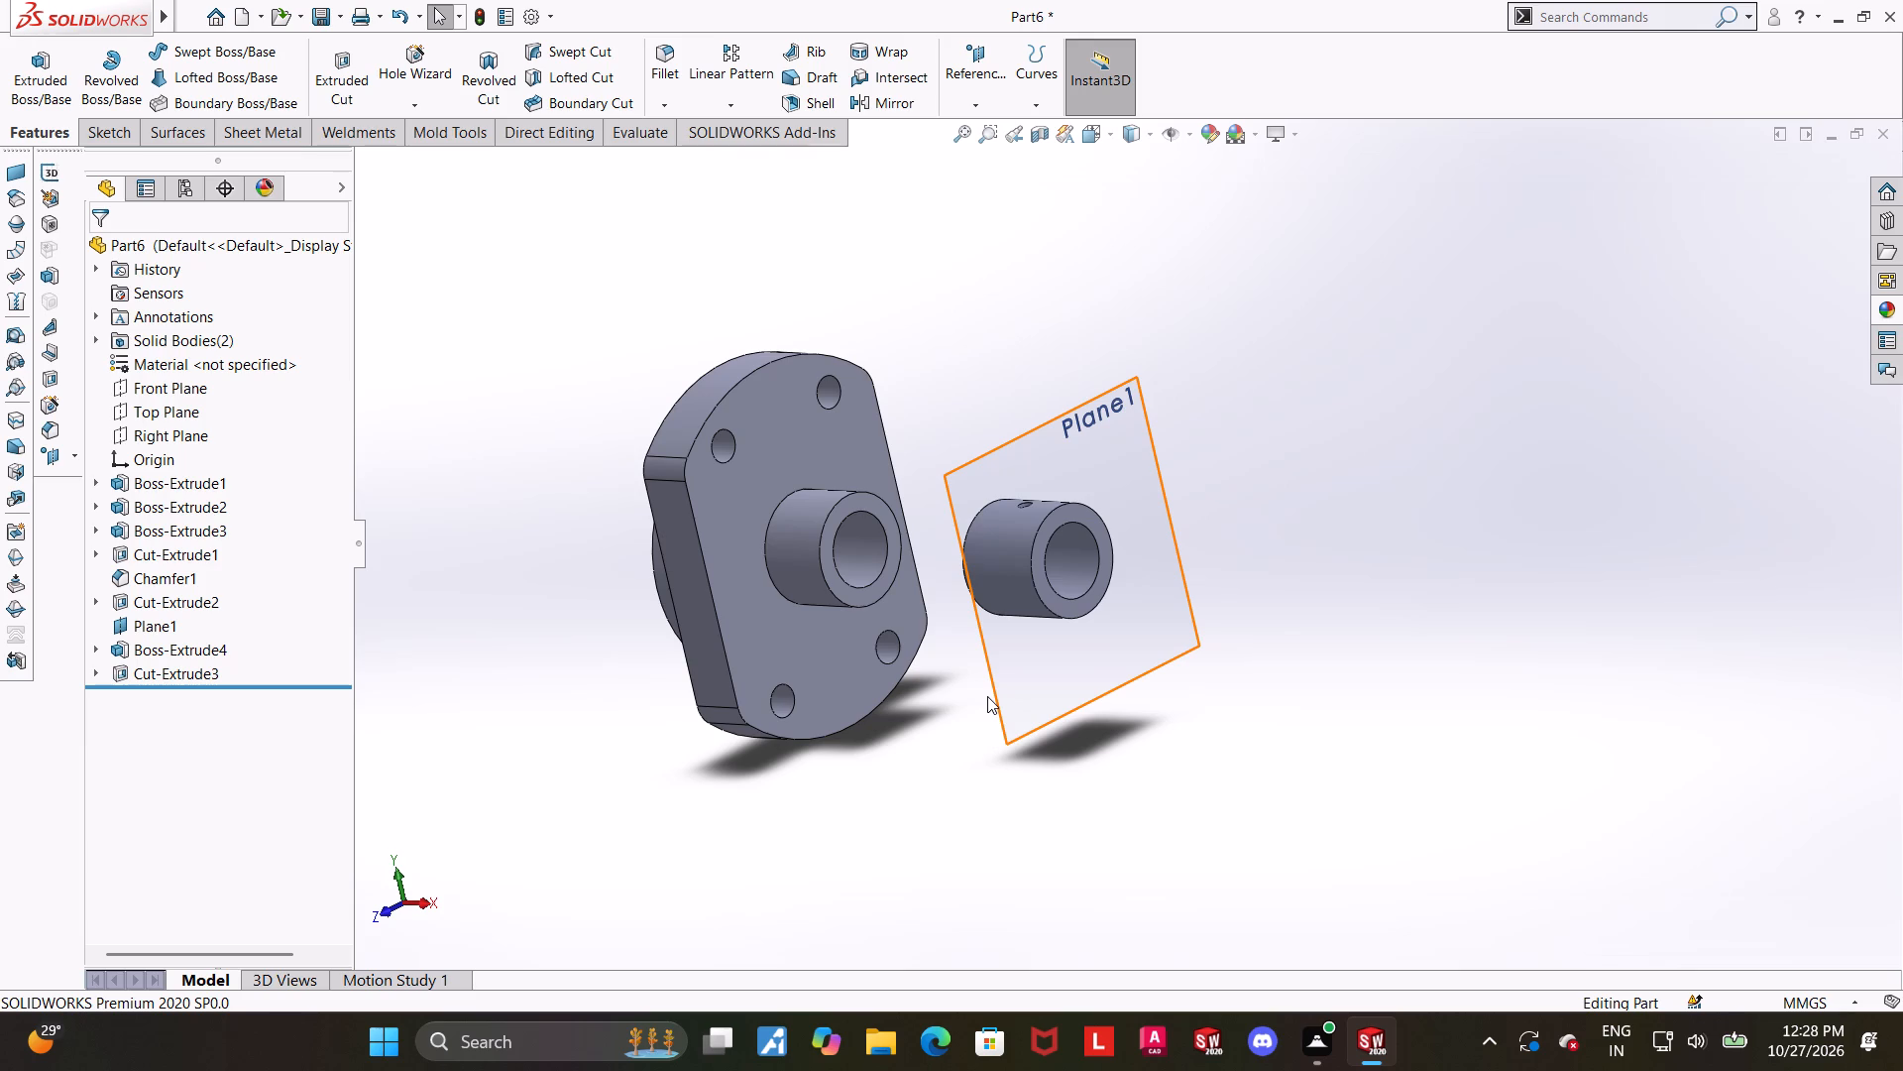
scroll(1082, 541, "up", 2)
scroll(1088, 443, "down", 1)
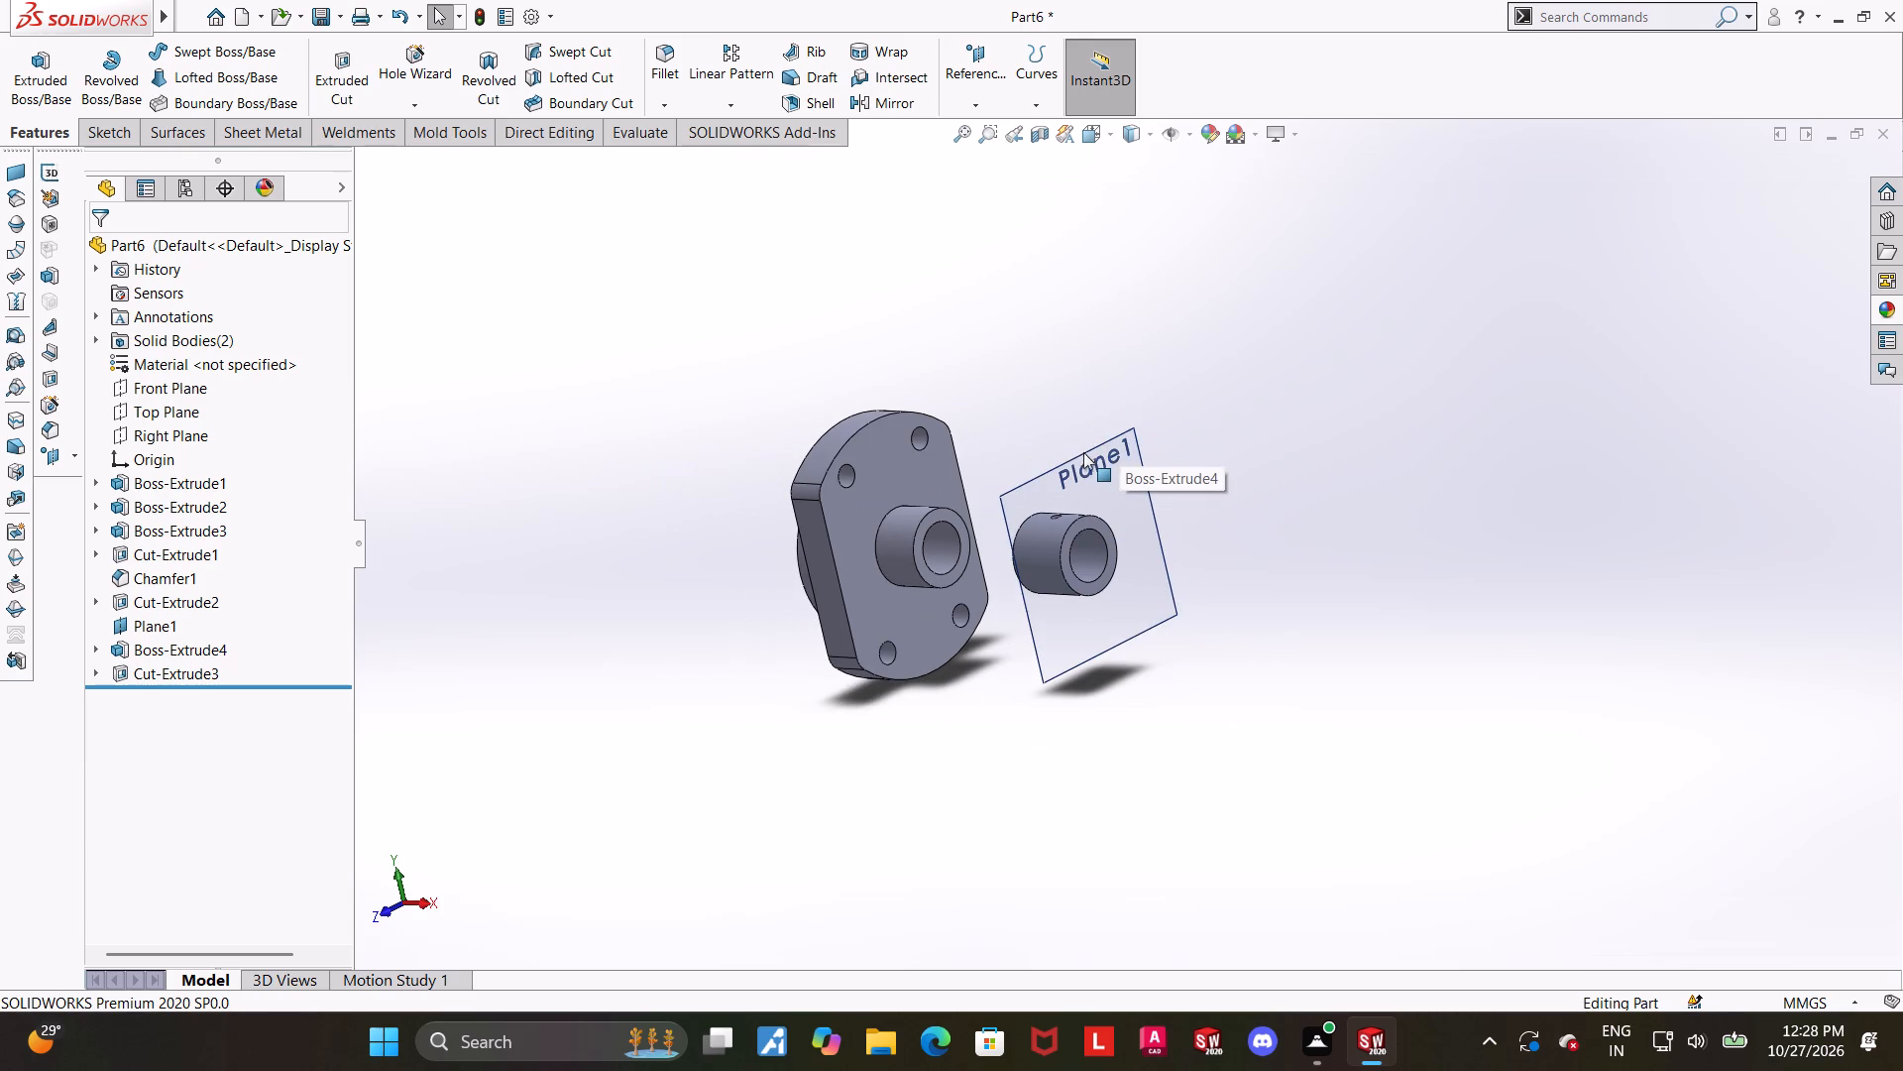
key("Escape")
middle_click_drag(1063, 508, 1091, 497)
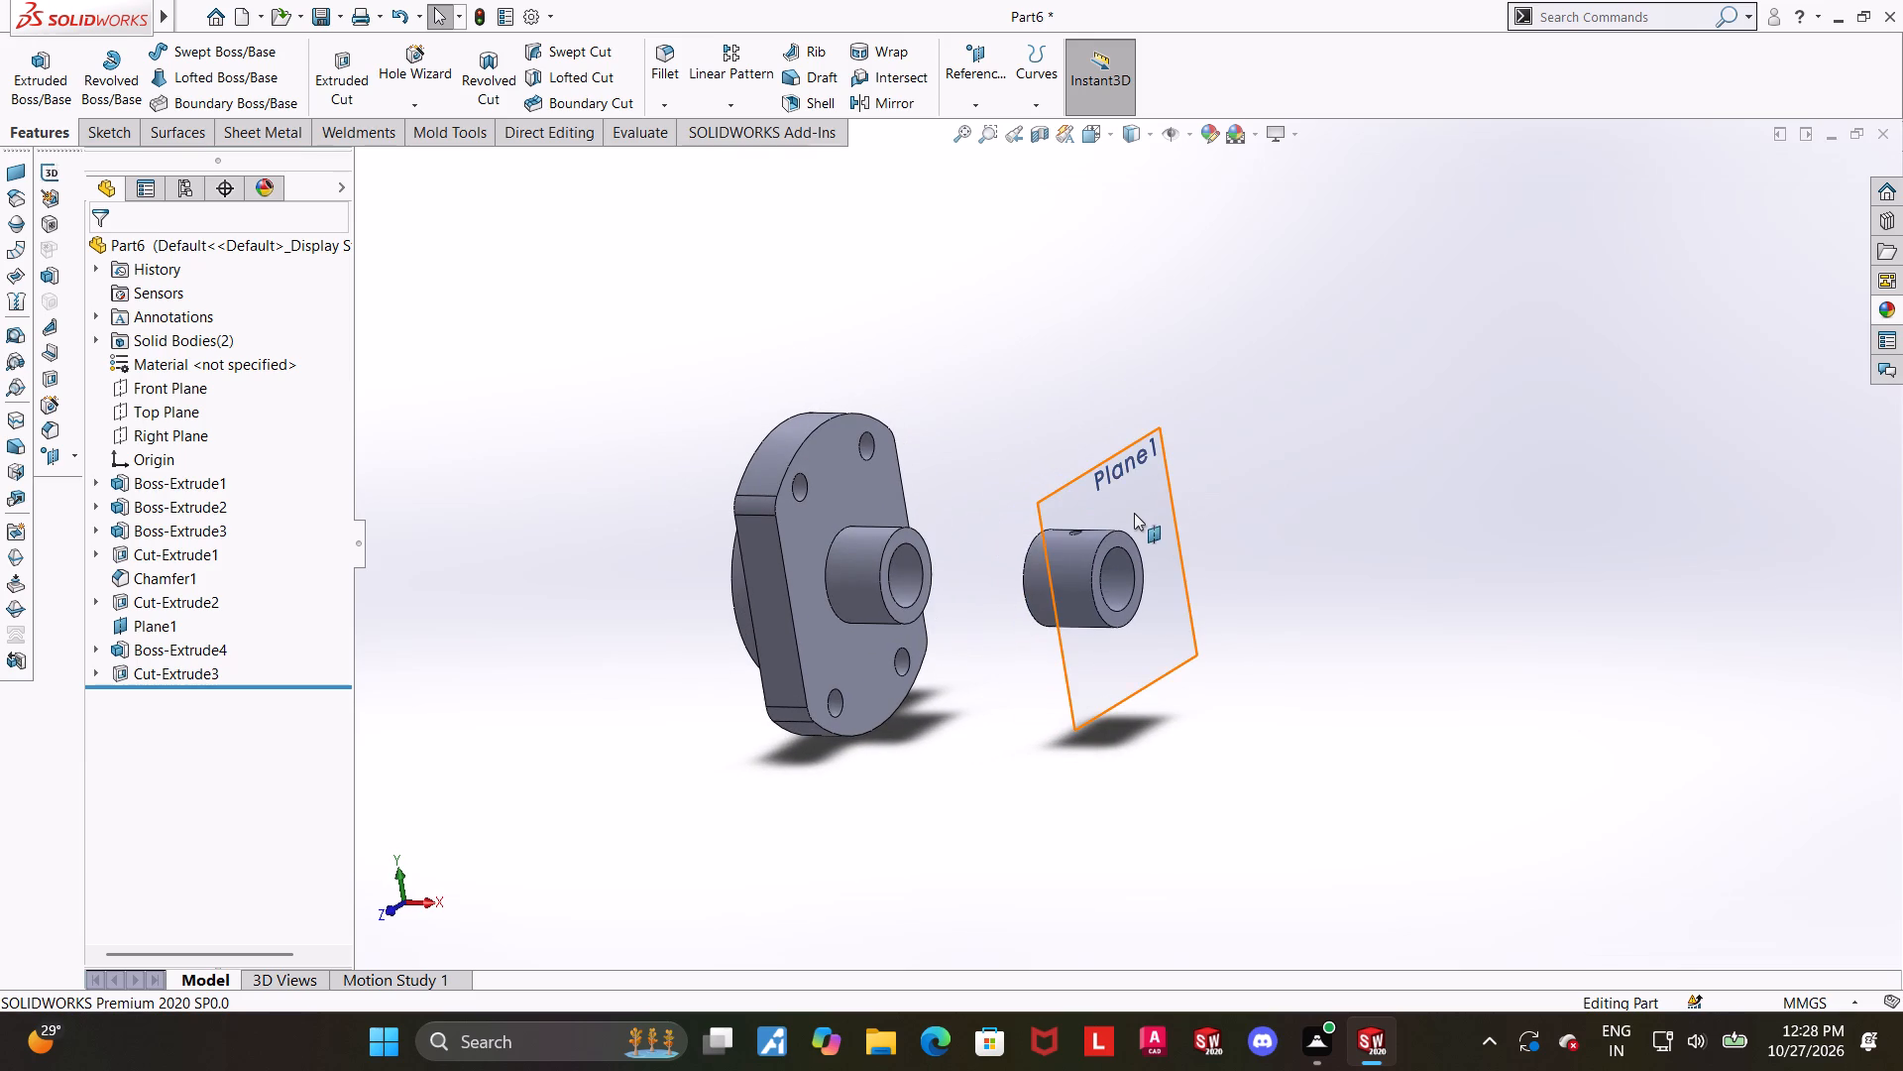
middle_click_drag(1135, 513, 1153, 590)
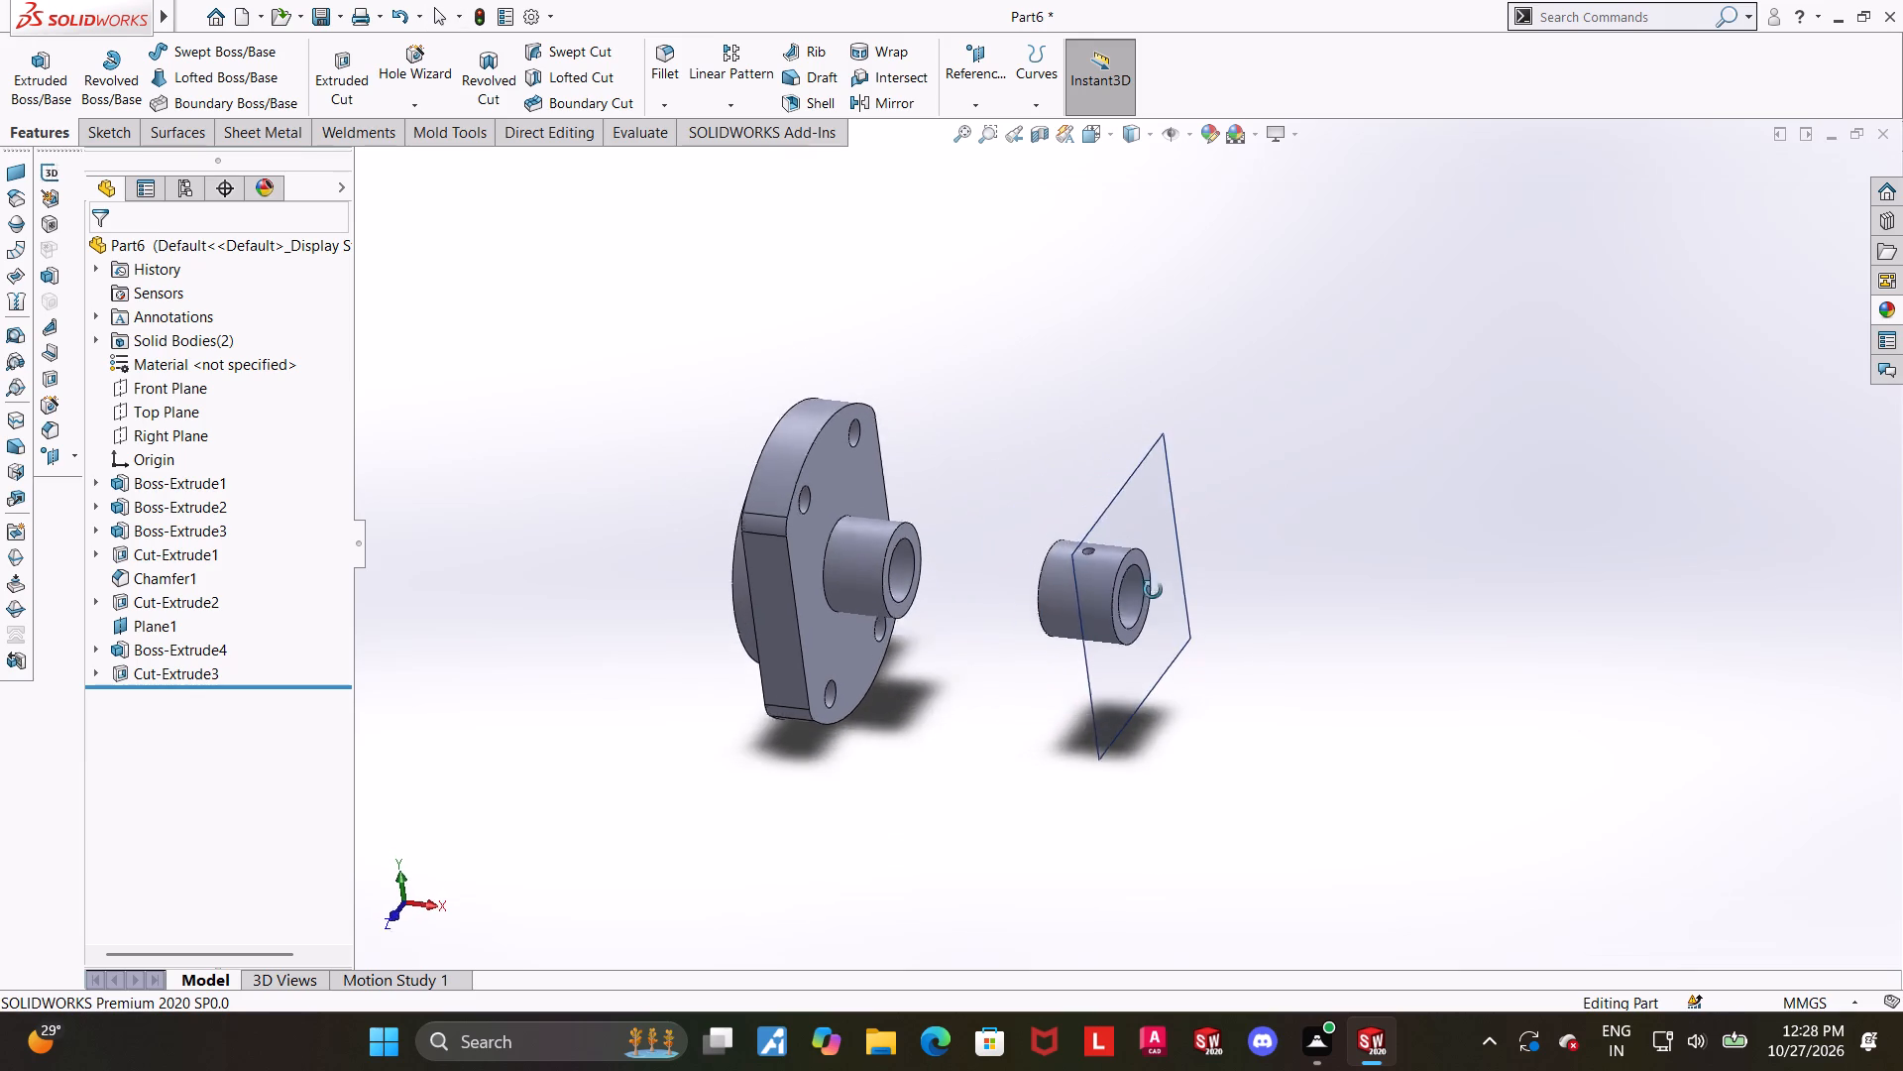
middle_click_drag(1153, 590, 1185, 566)
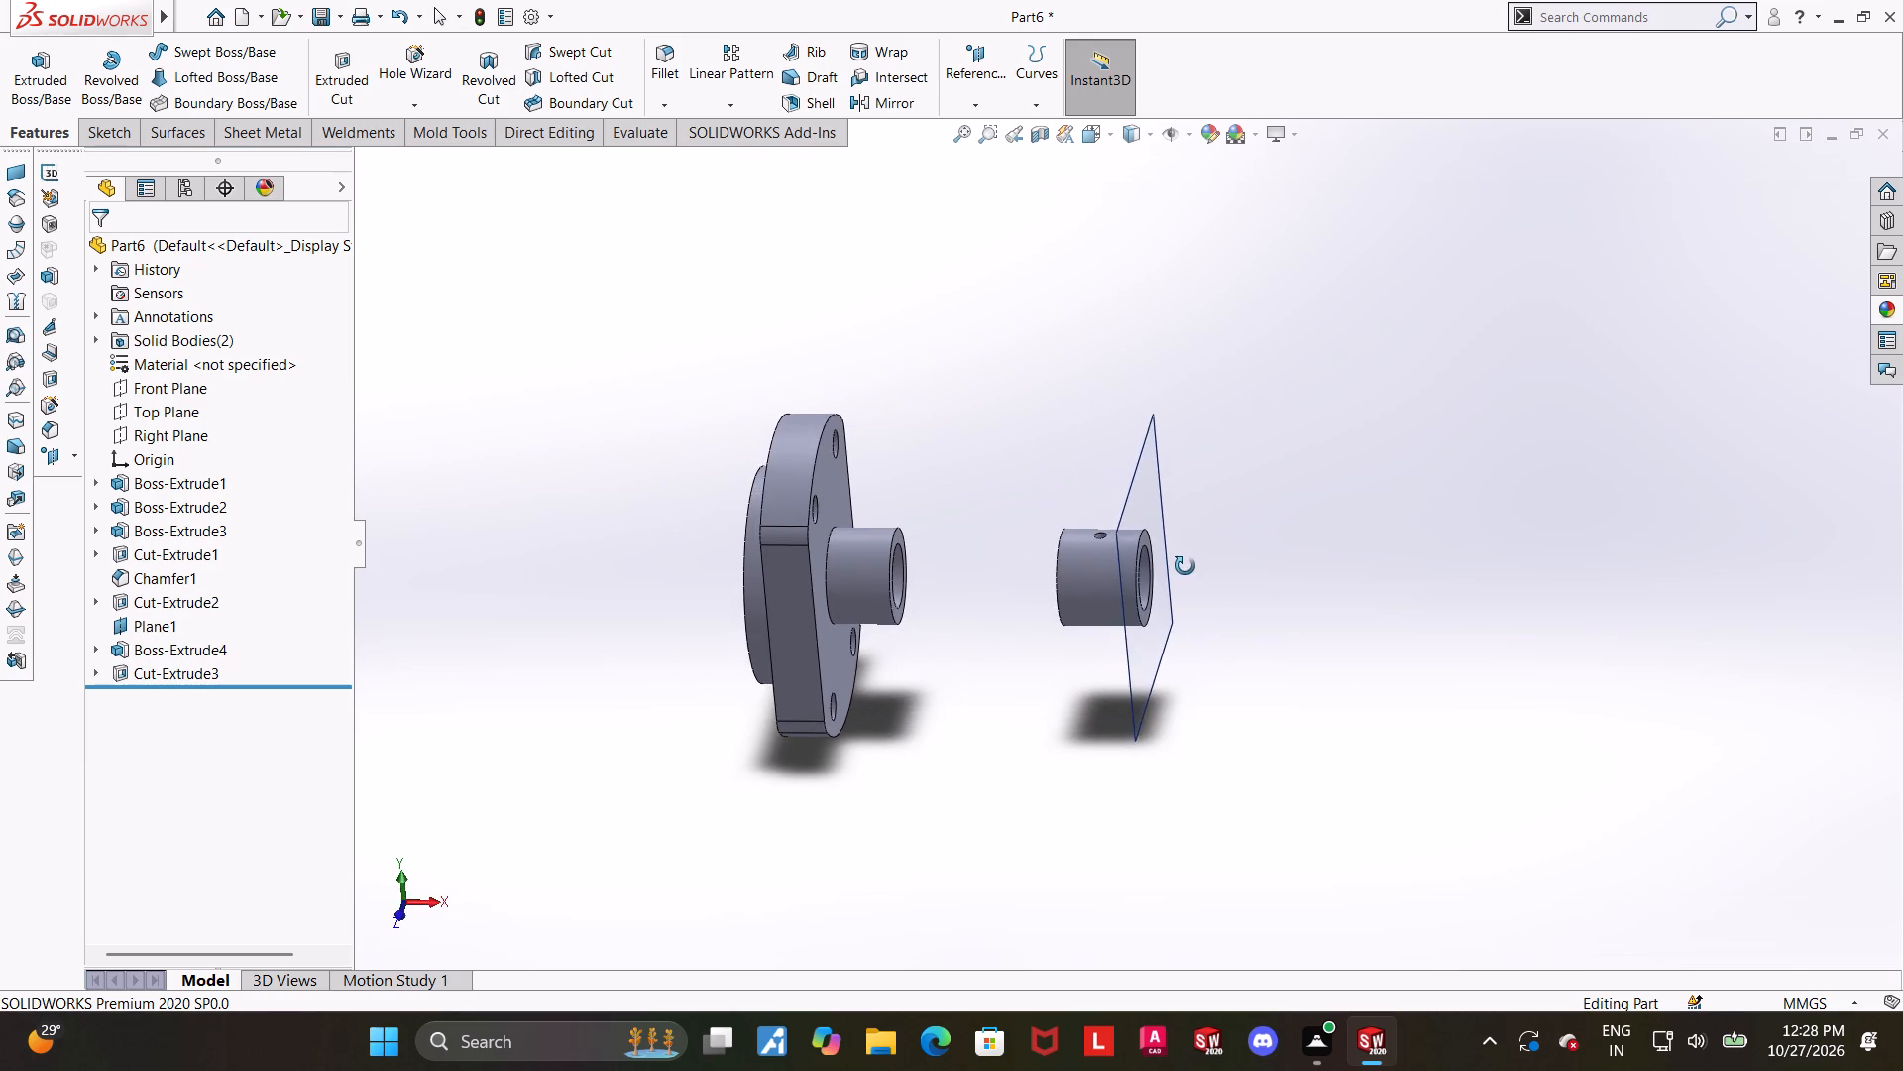
middle_click_drag(1185, 566, 1184, 584)
scroll(1263, 536, "up", 1)
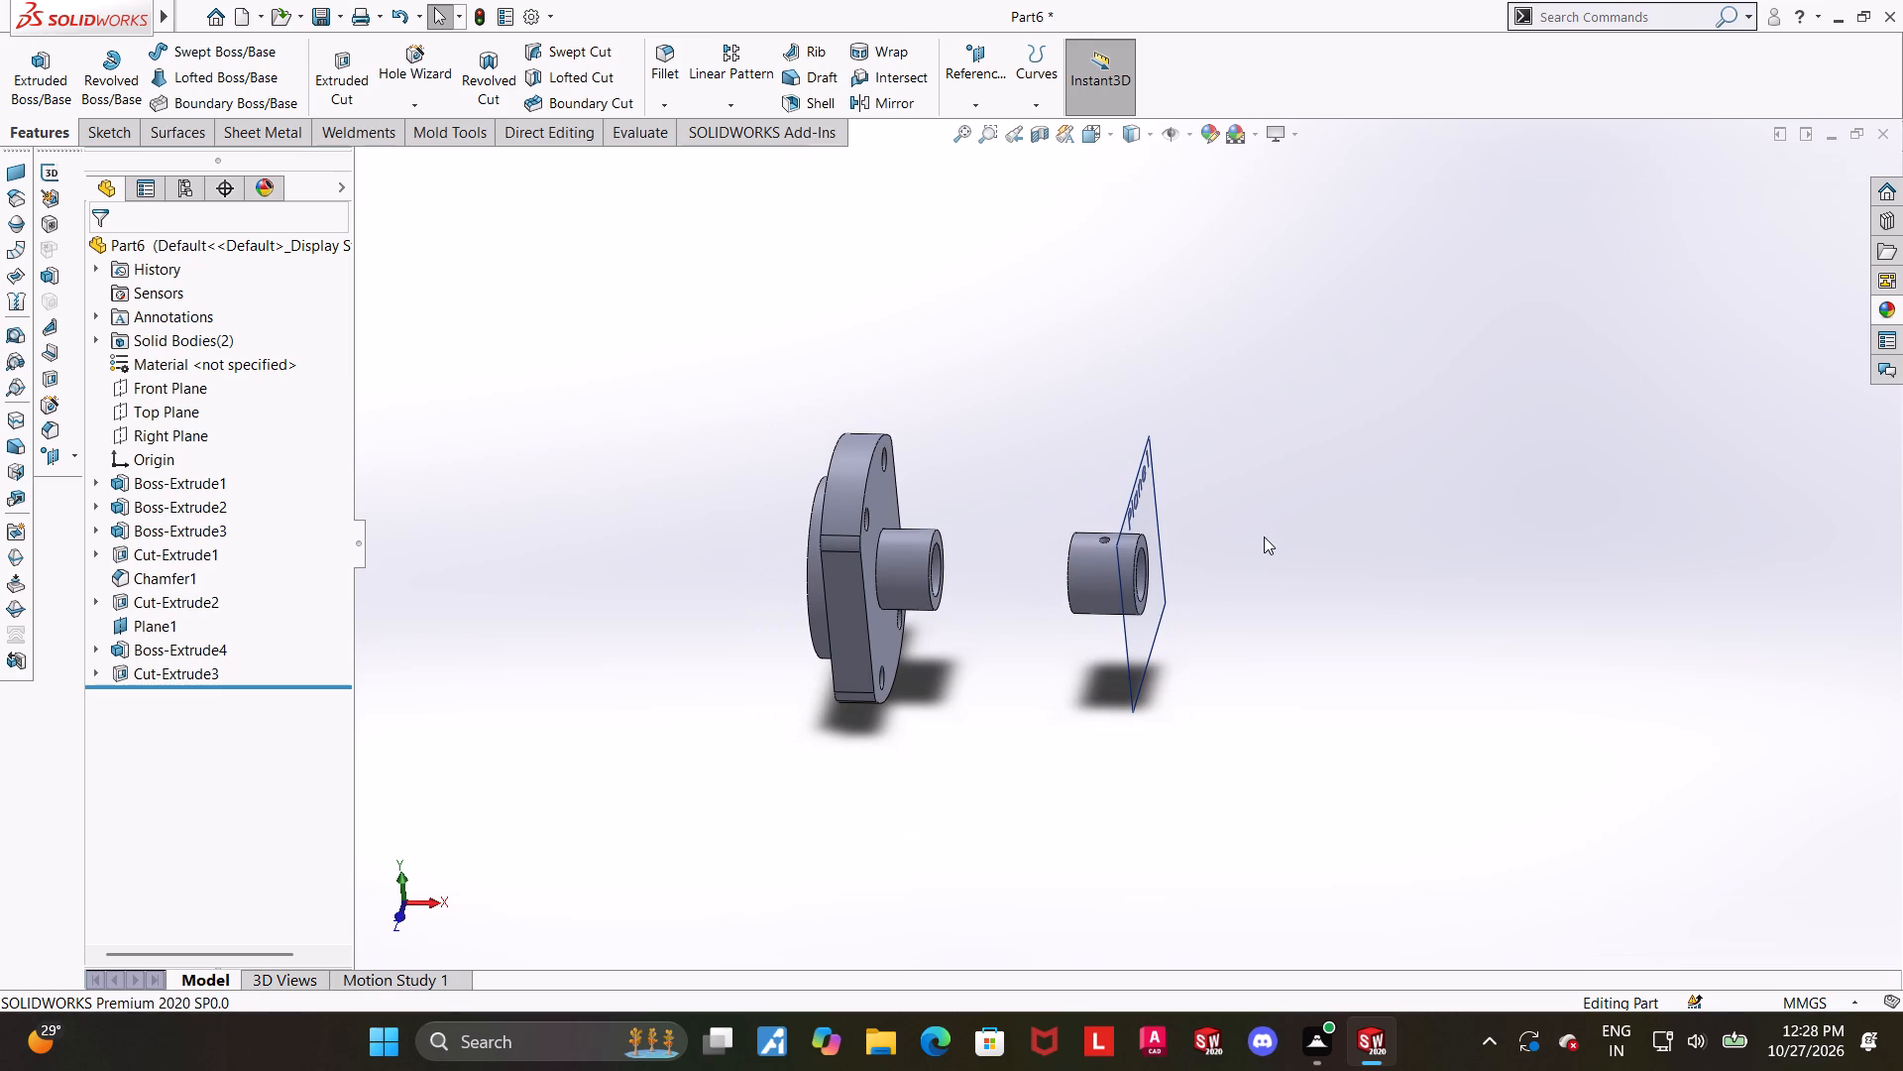
scroll(1264, 536, "down", 1)
middle_click_drag(1219, 531, 1251, 587)
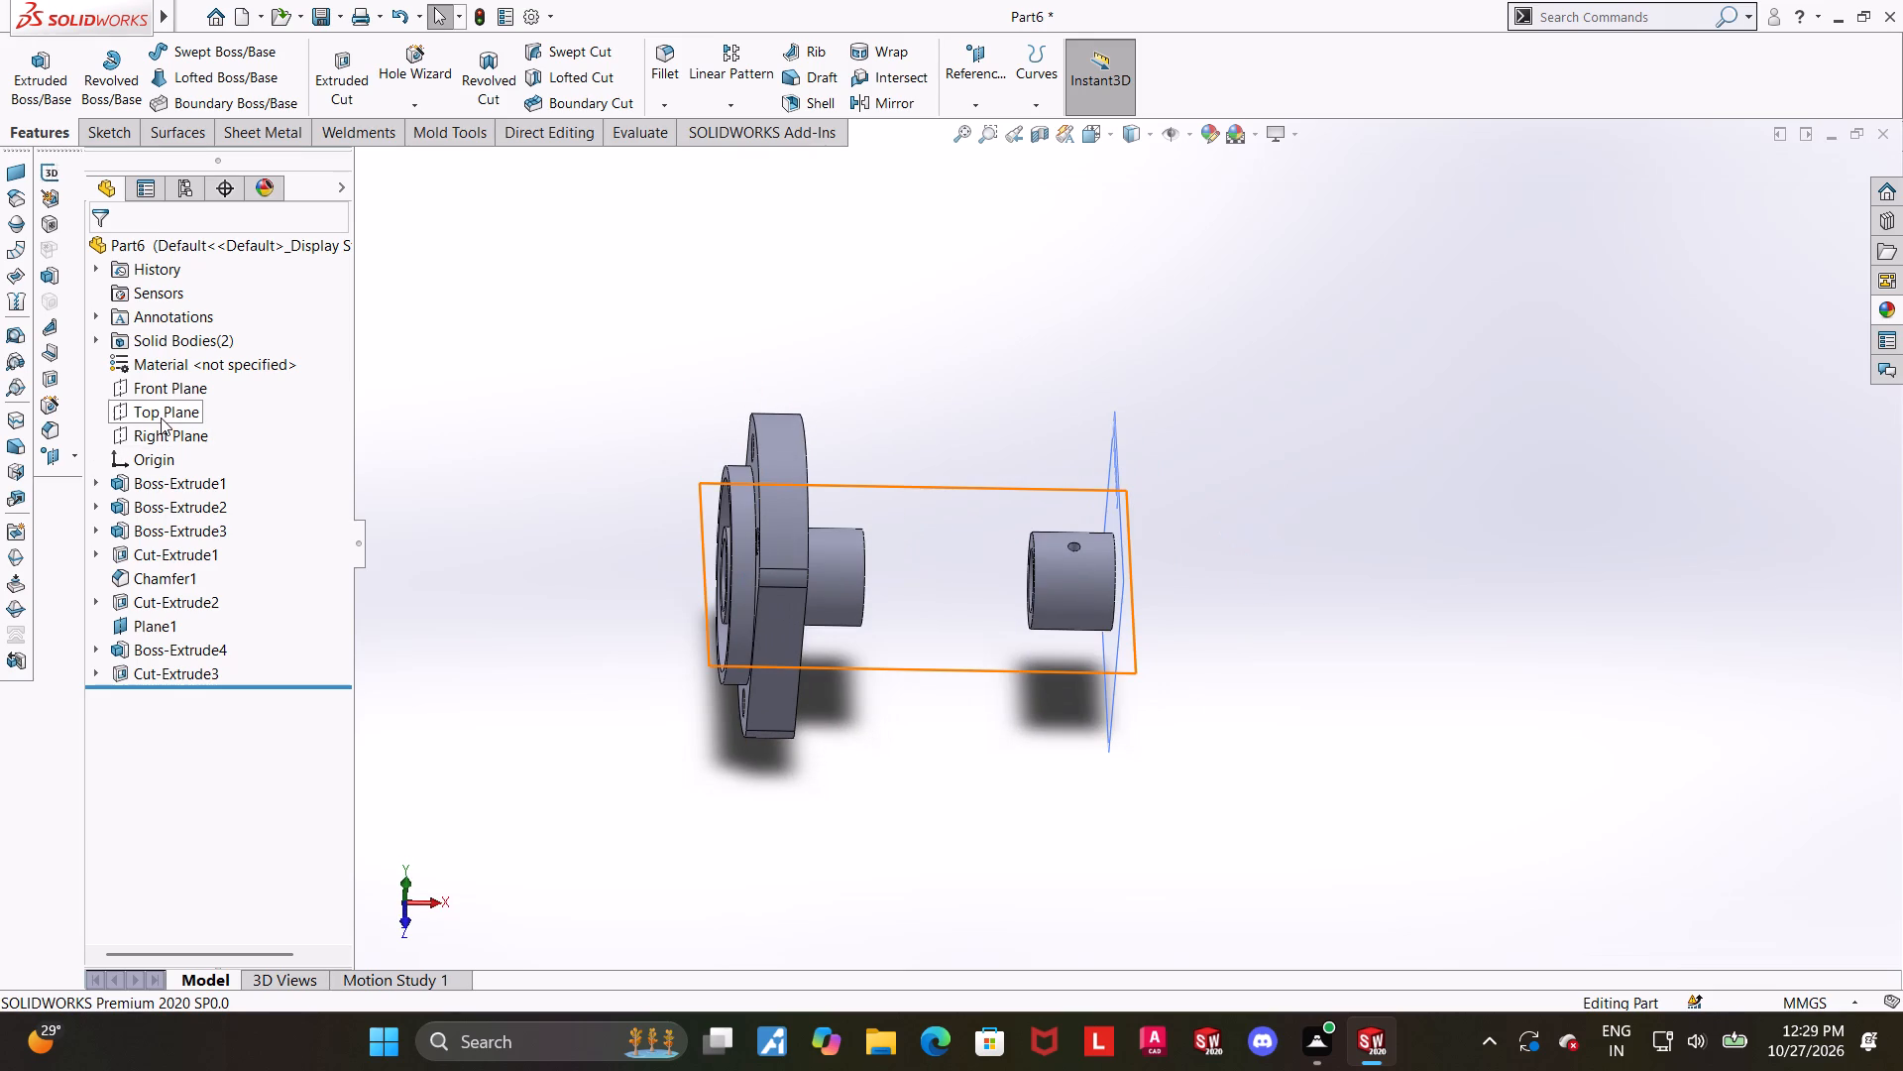
scroll(1209, 730, "up", 1)
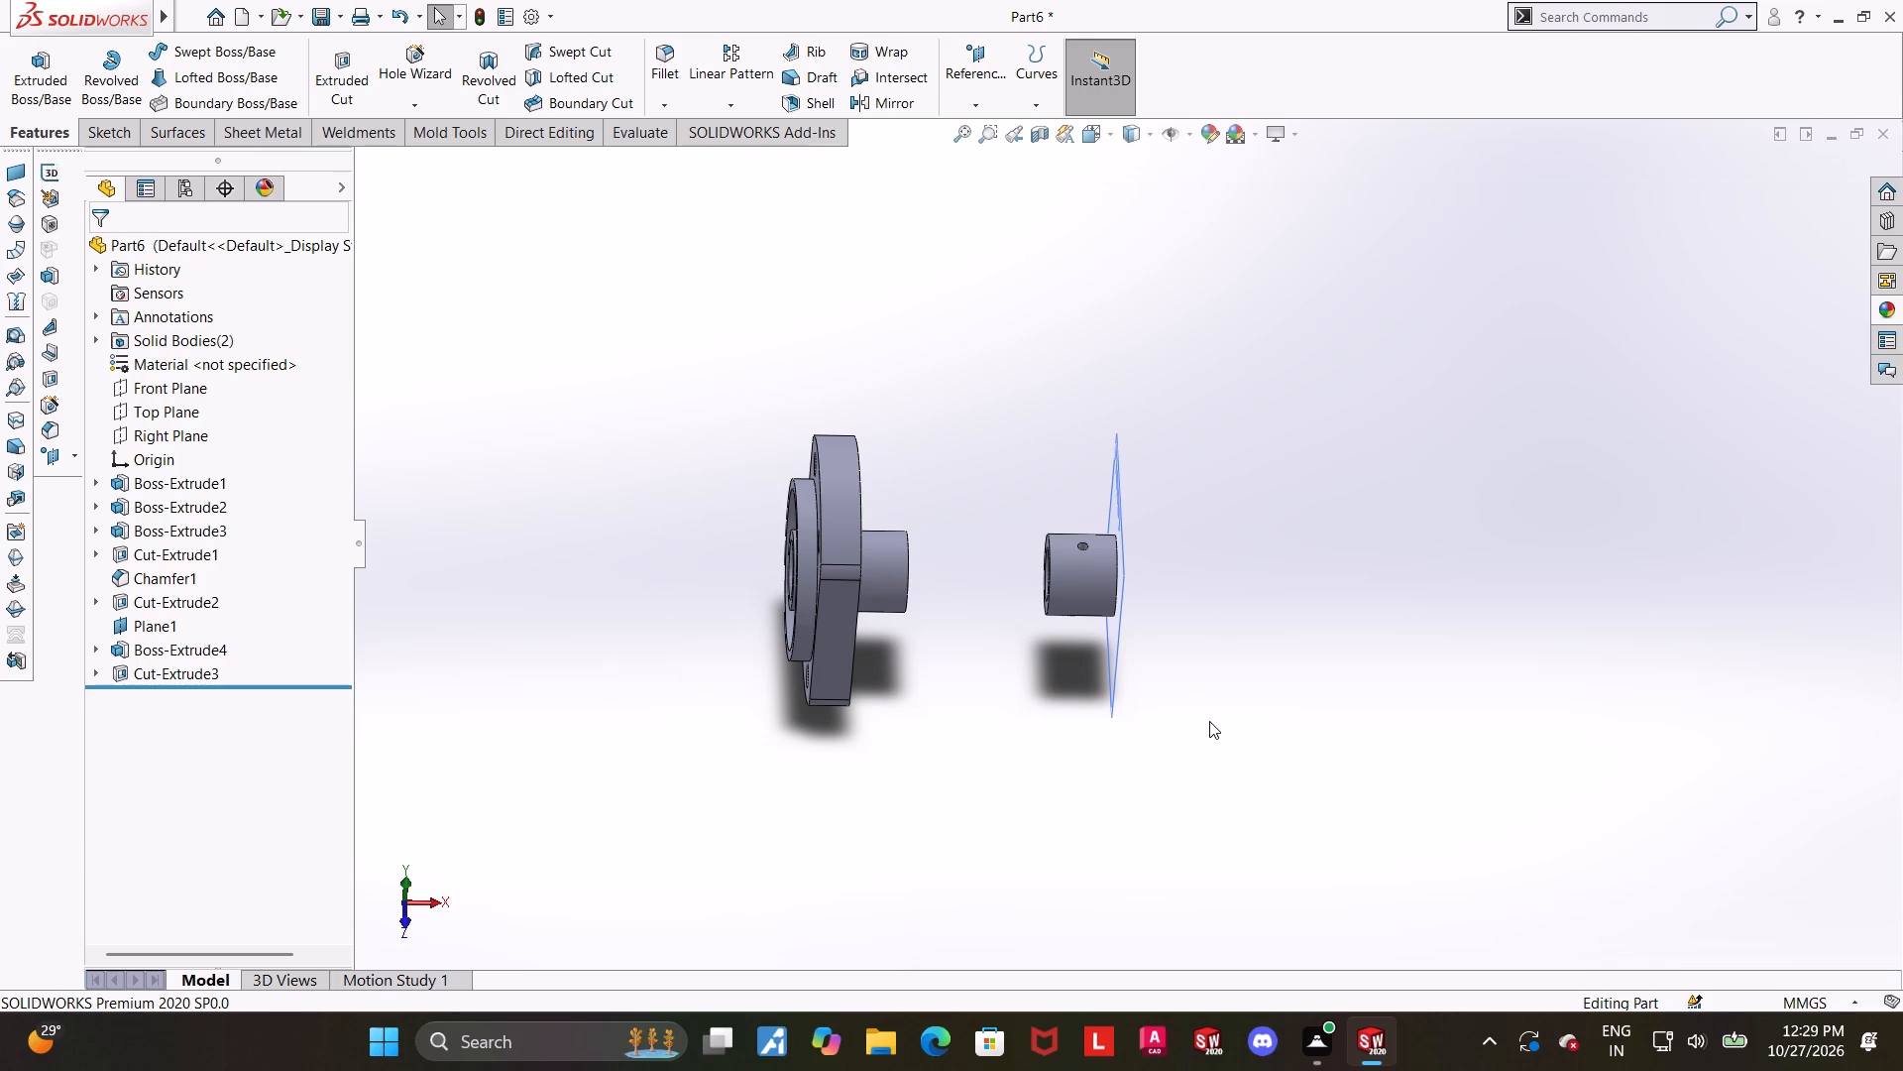
middle_click_drag(1203, 702, 1170, 665)
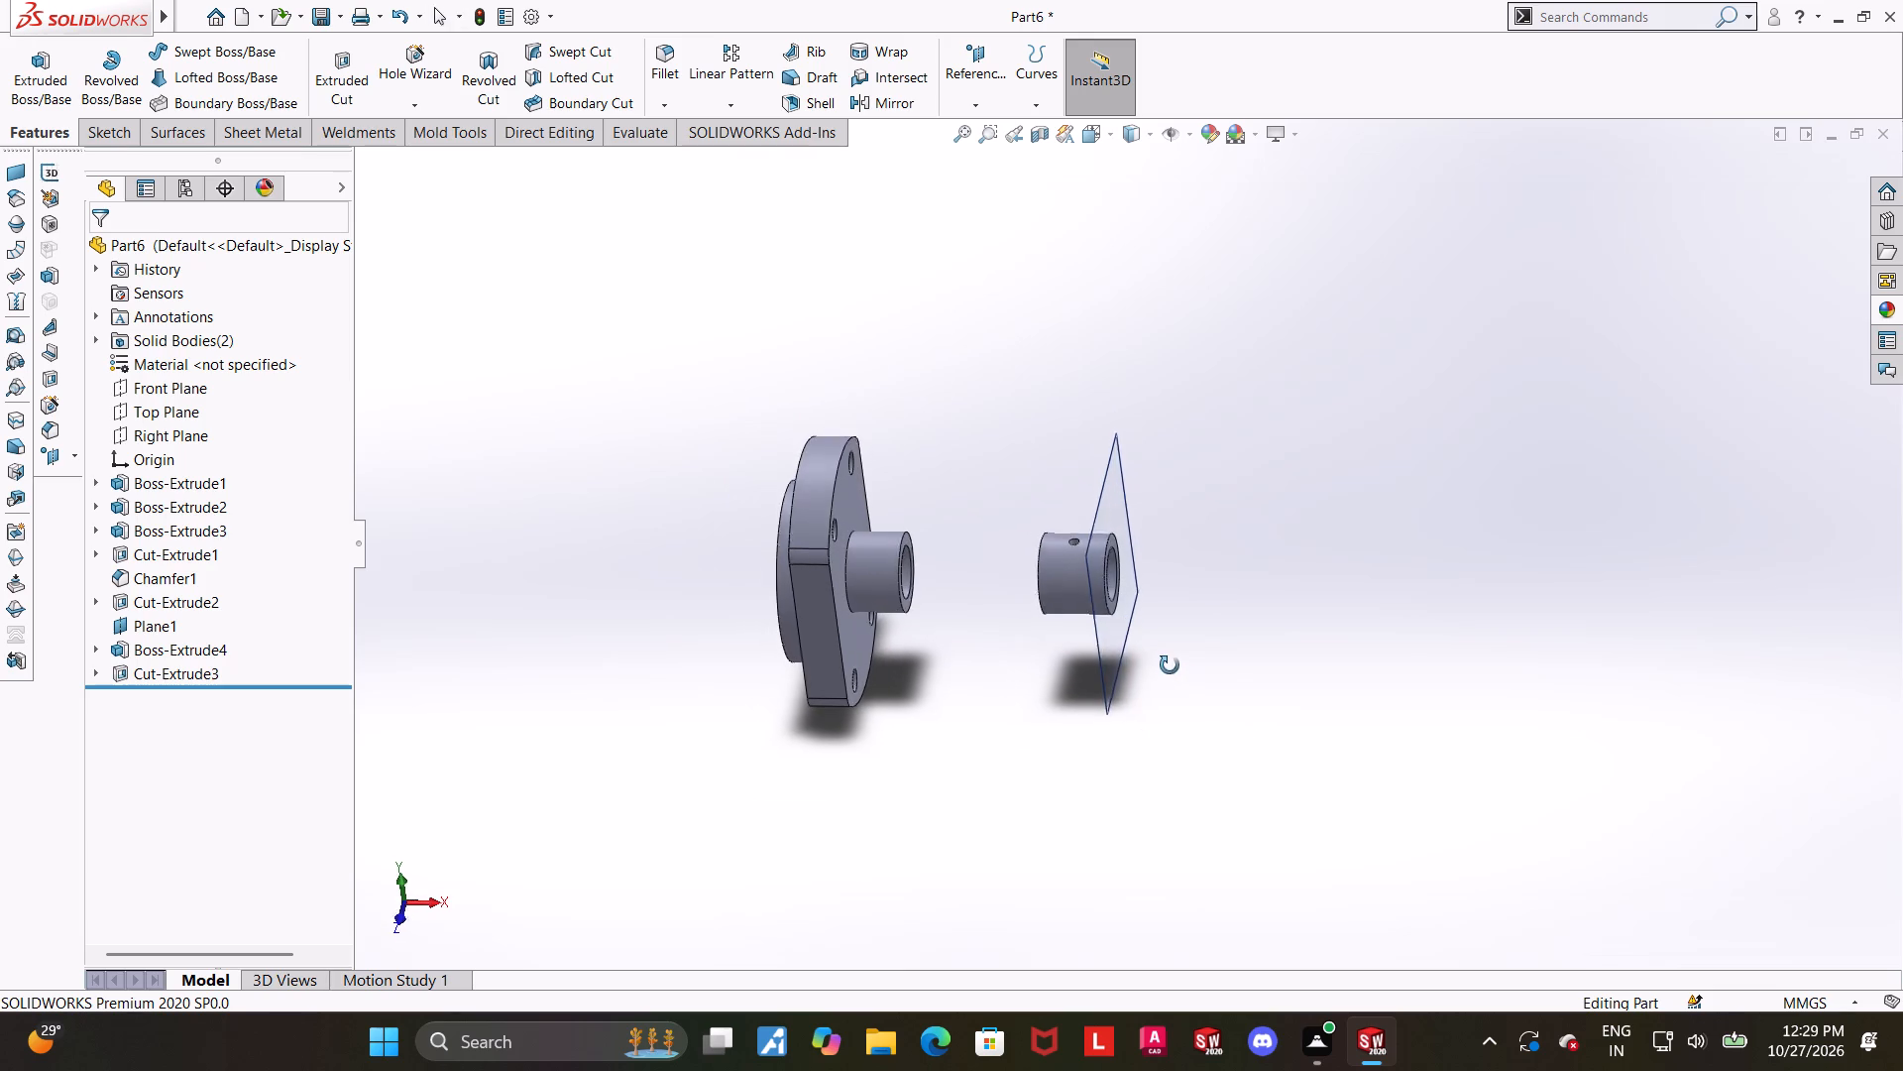
middle_click_drag(1170, 665, 1168, 664)
scroll(1098, 518, "down", 2)
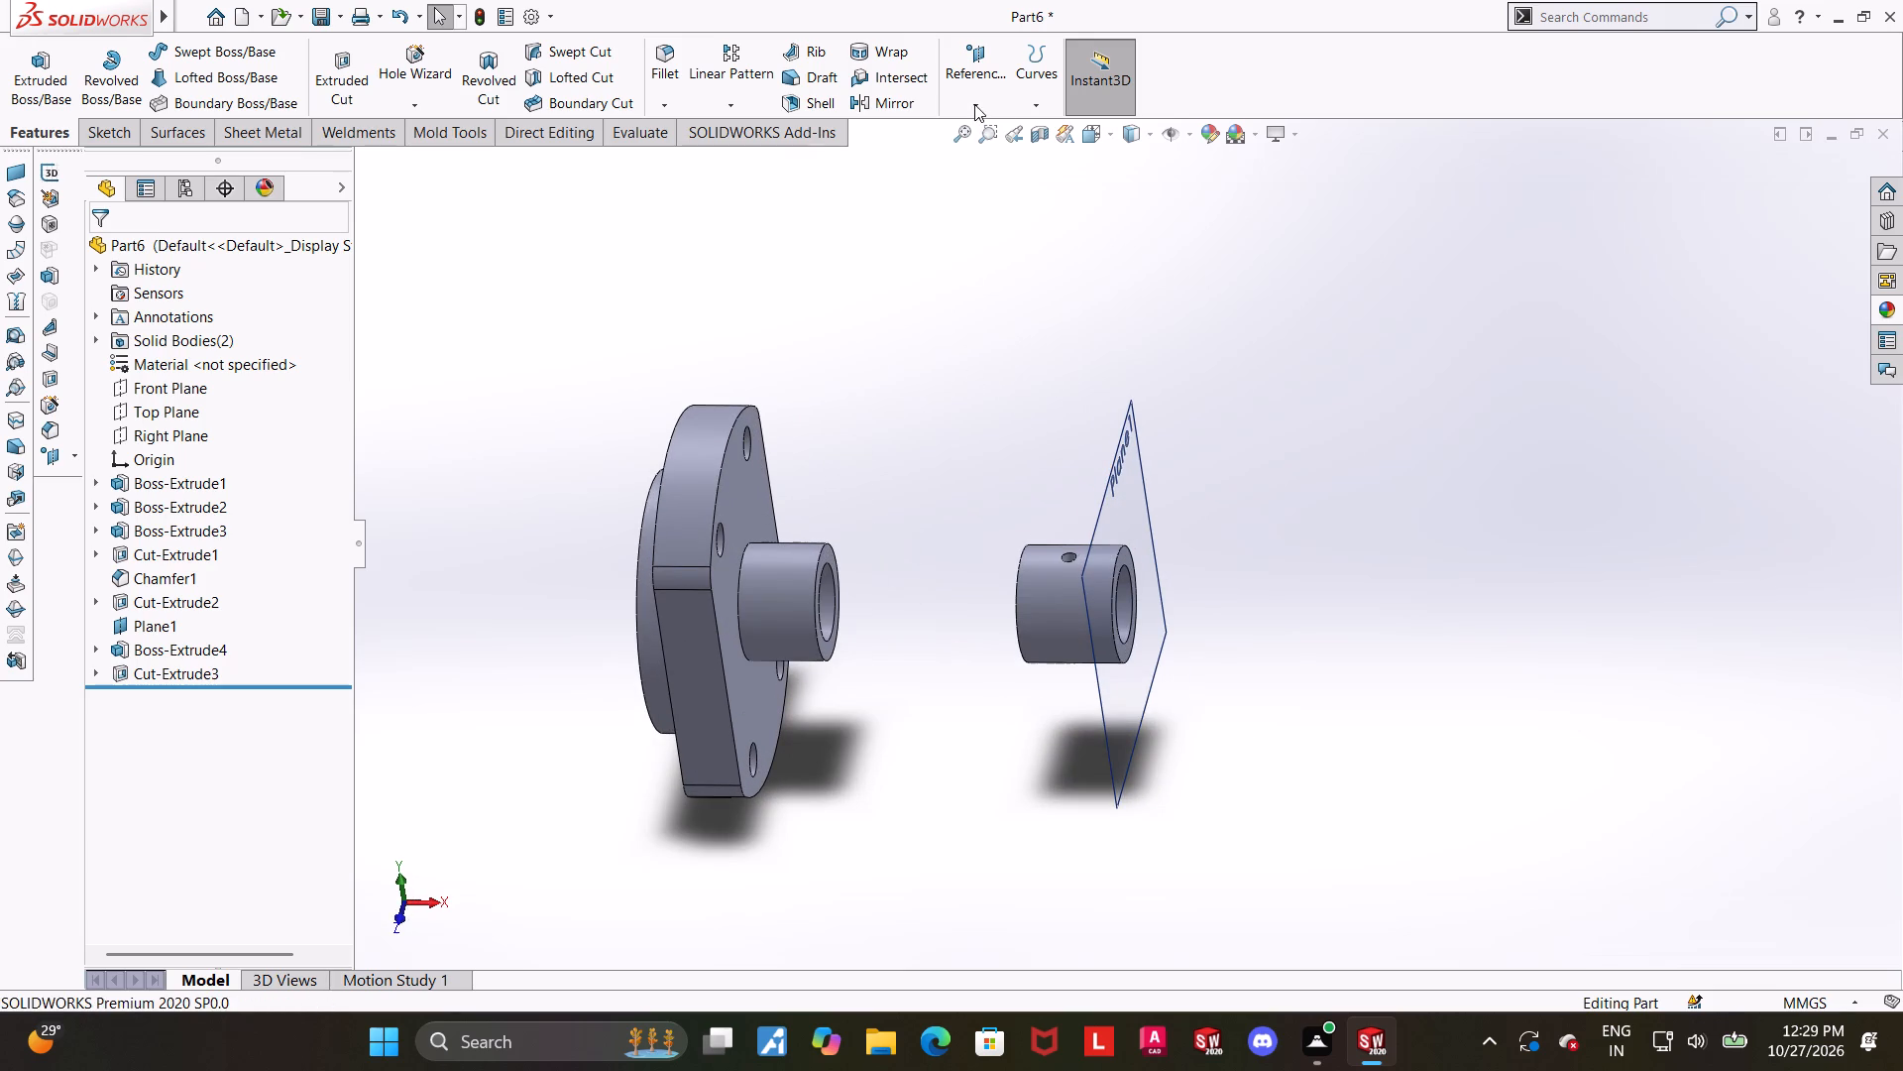
Create a reference plane offset 3 mm from the Top Plane, with the offset flipped to its lower side.
left_click(974, 104)
left_click(981, 123)
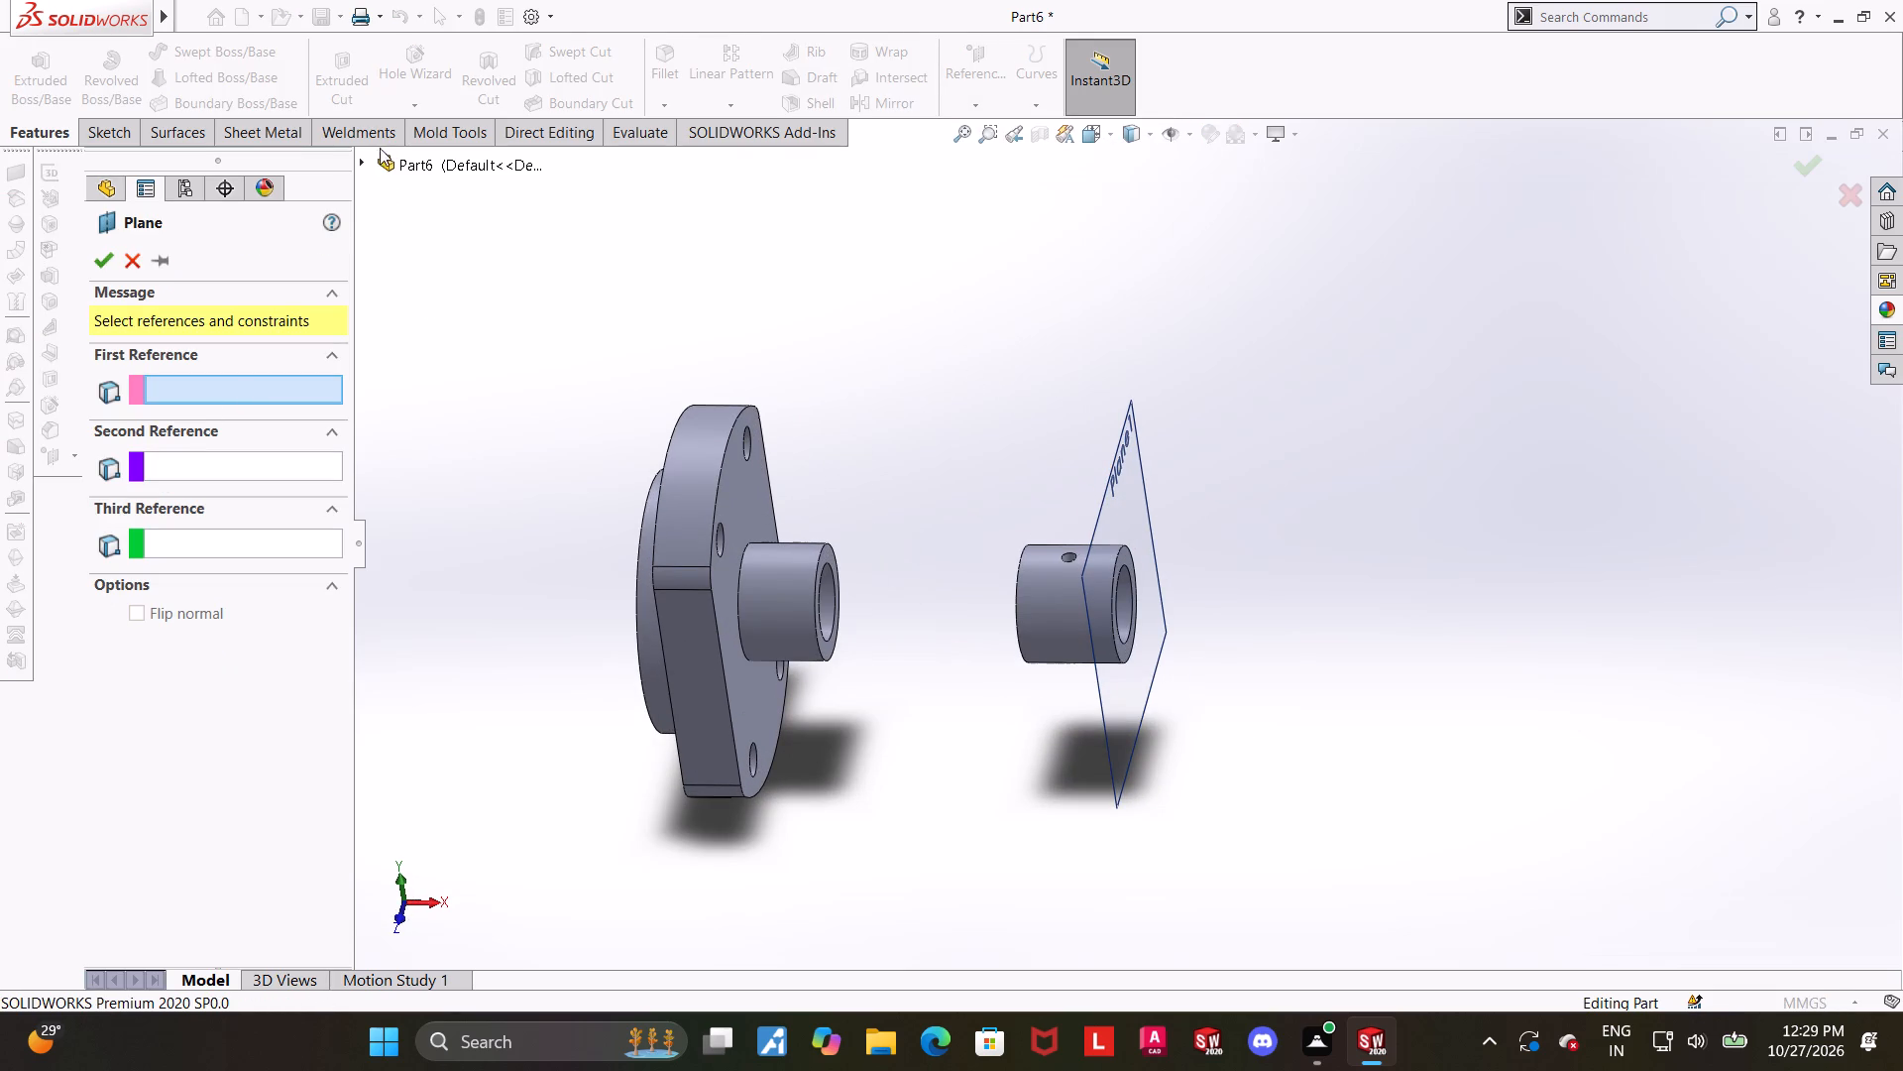
left_click(362, 162)
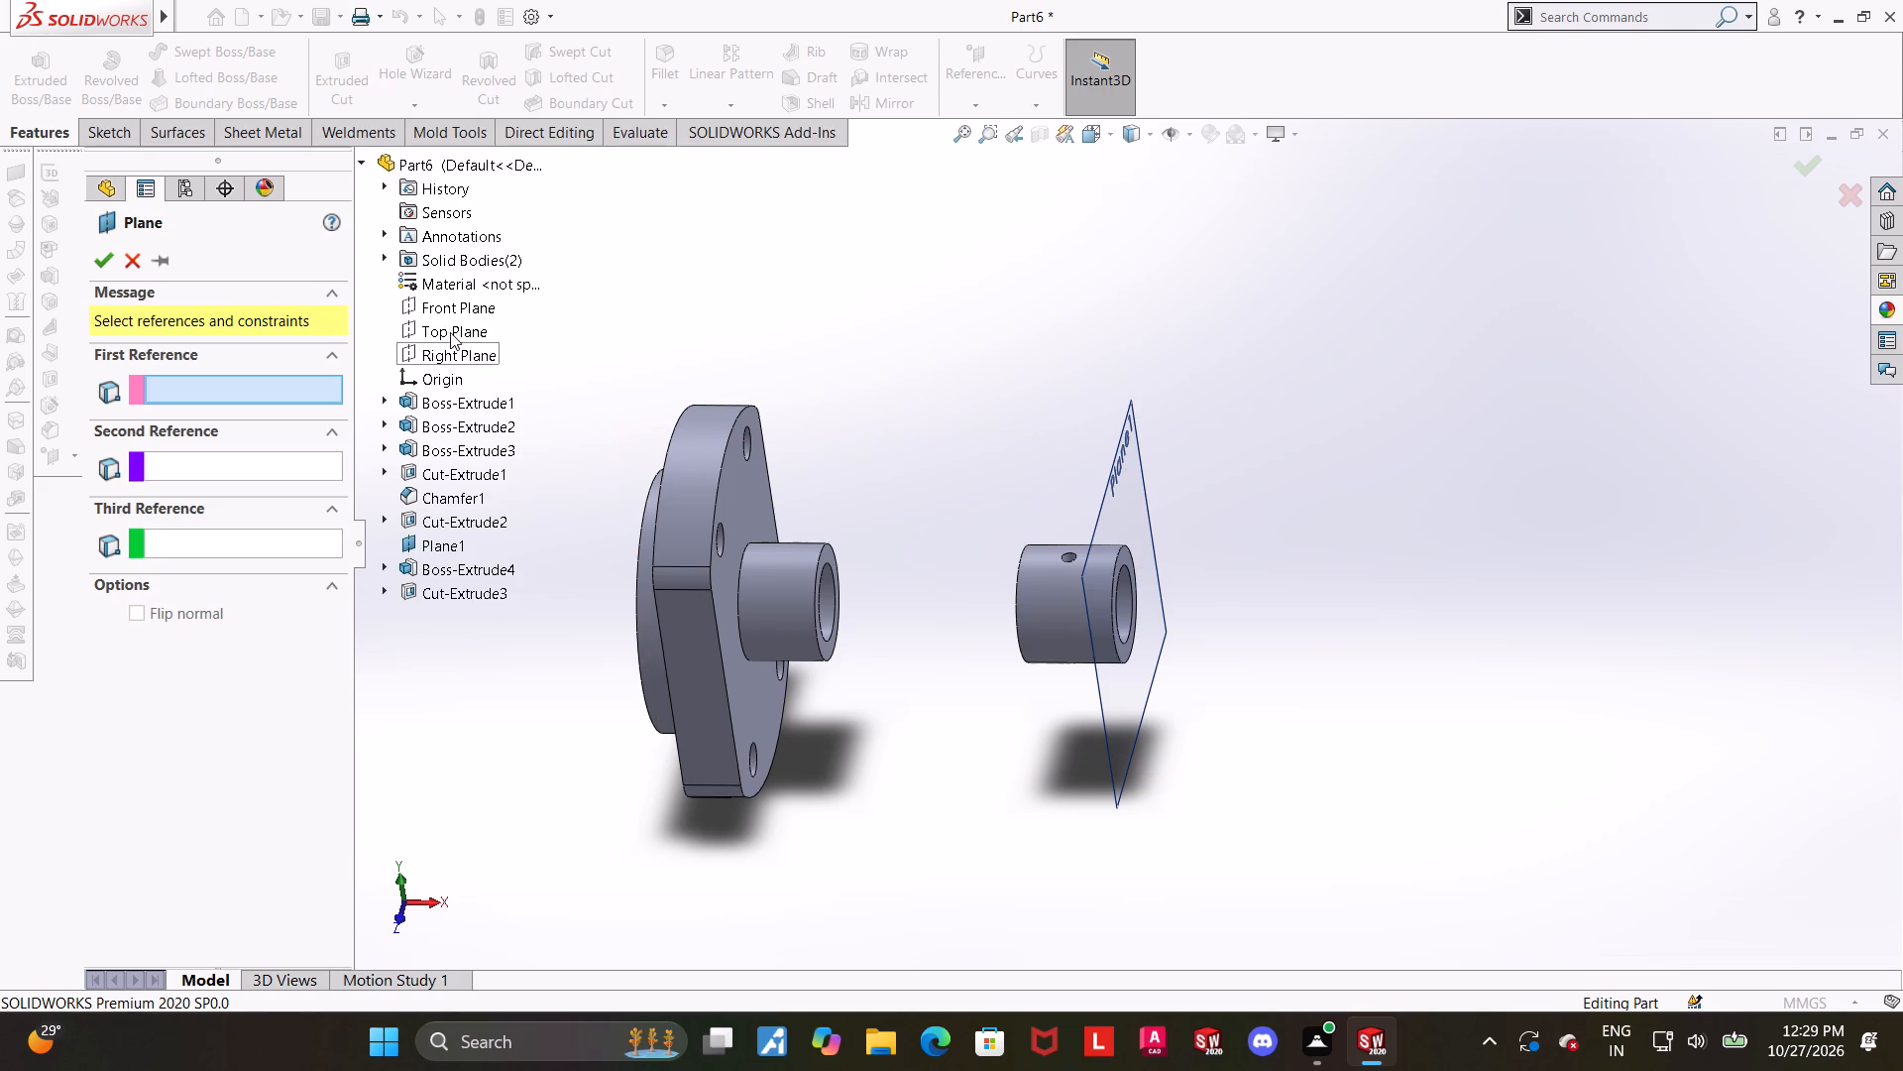
left_click(450, 327)
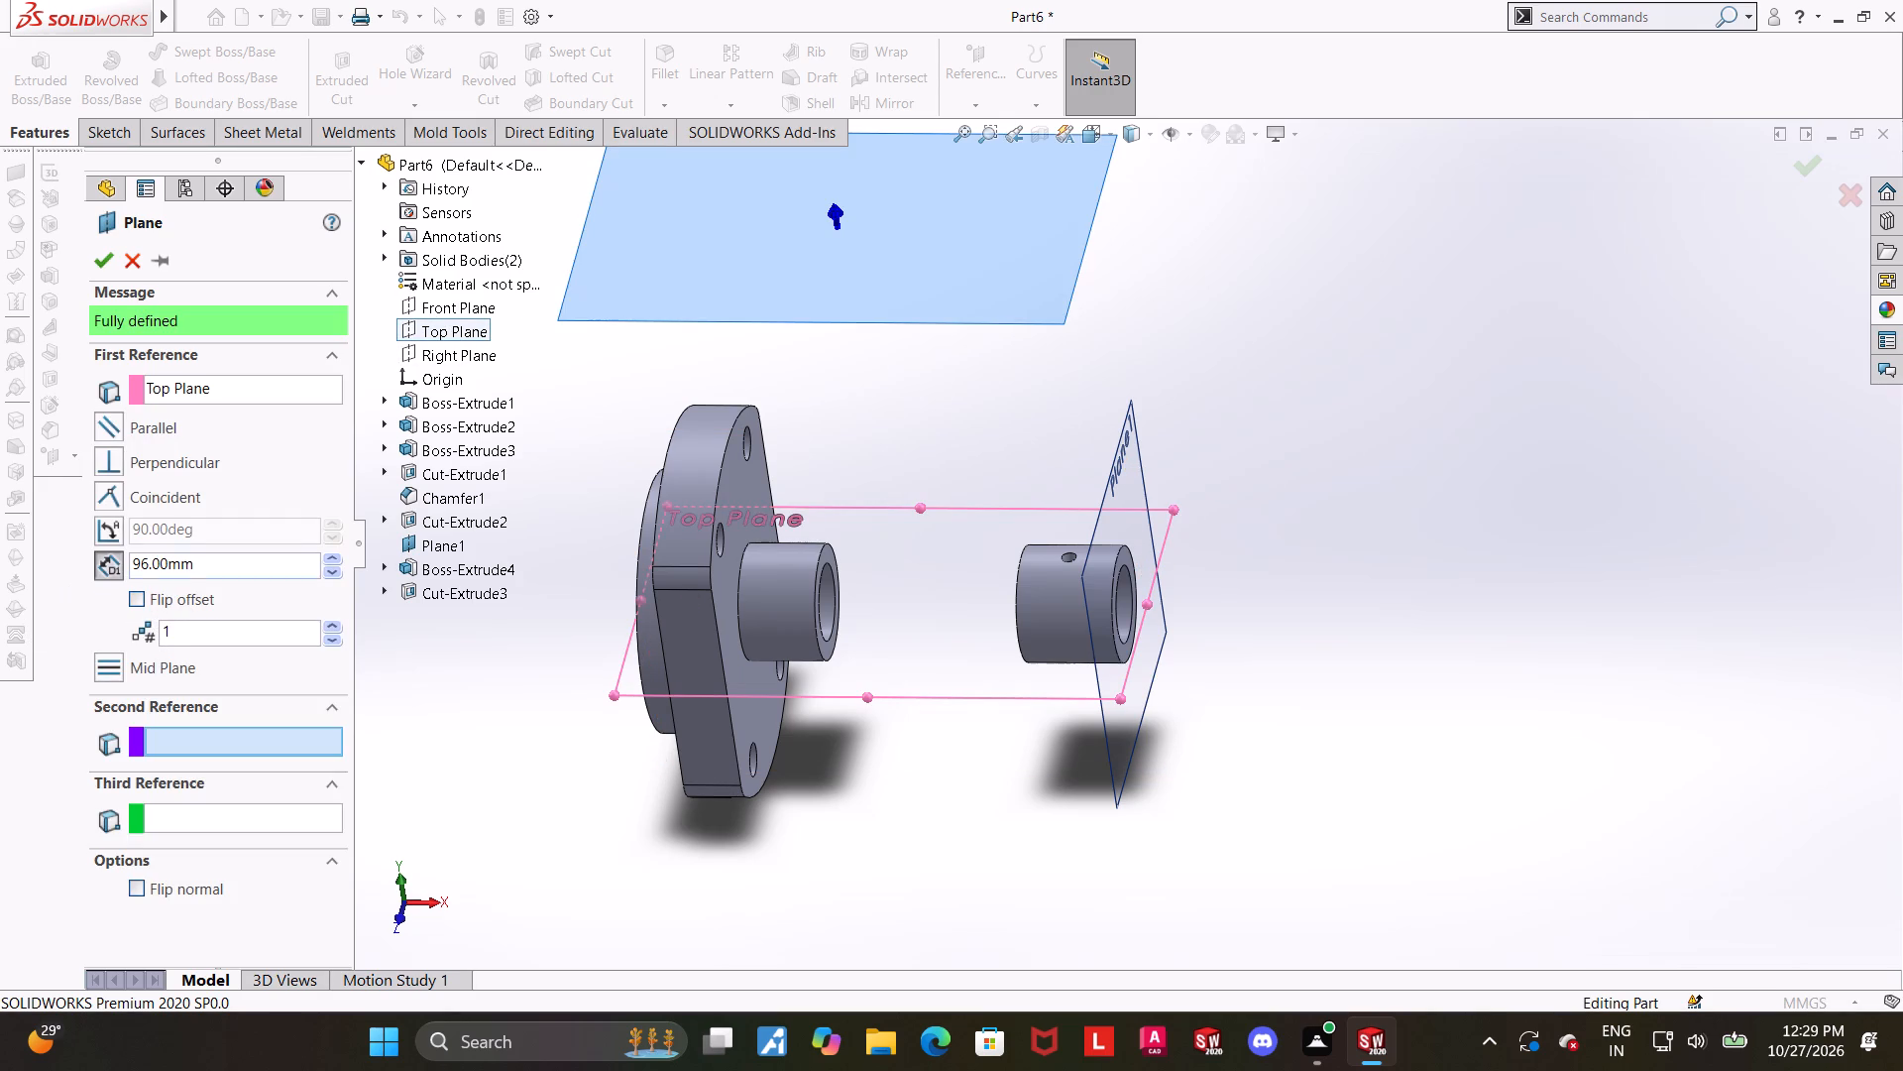
left_click(136, 598)
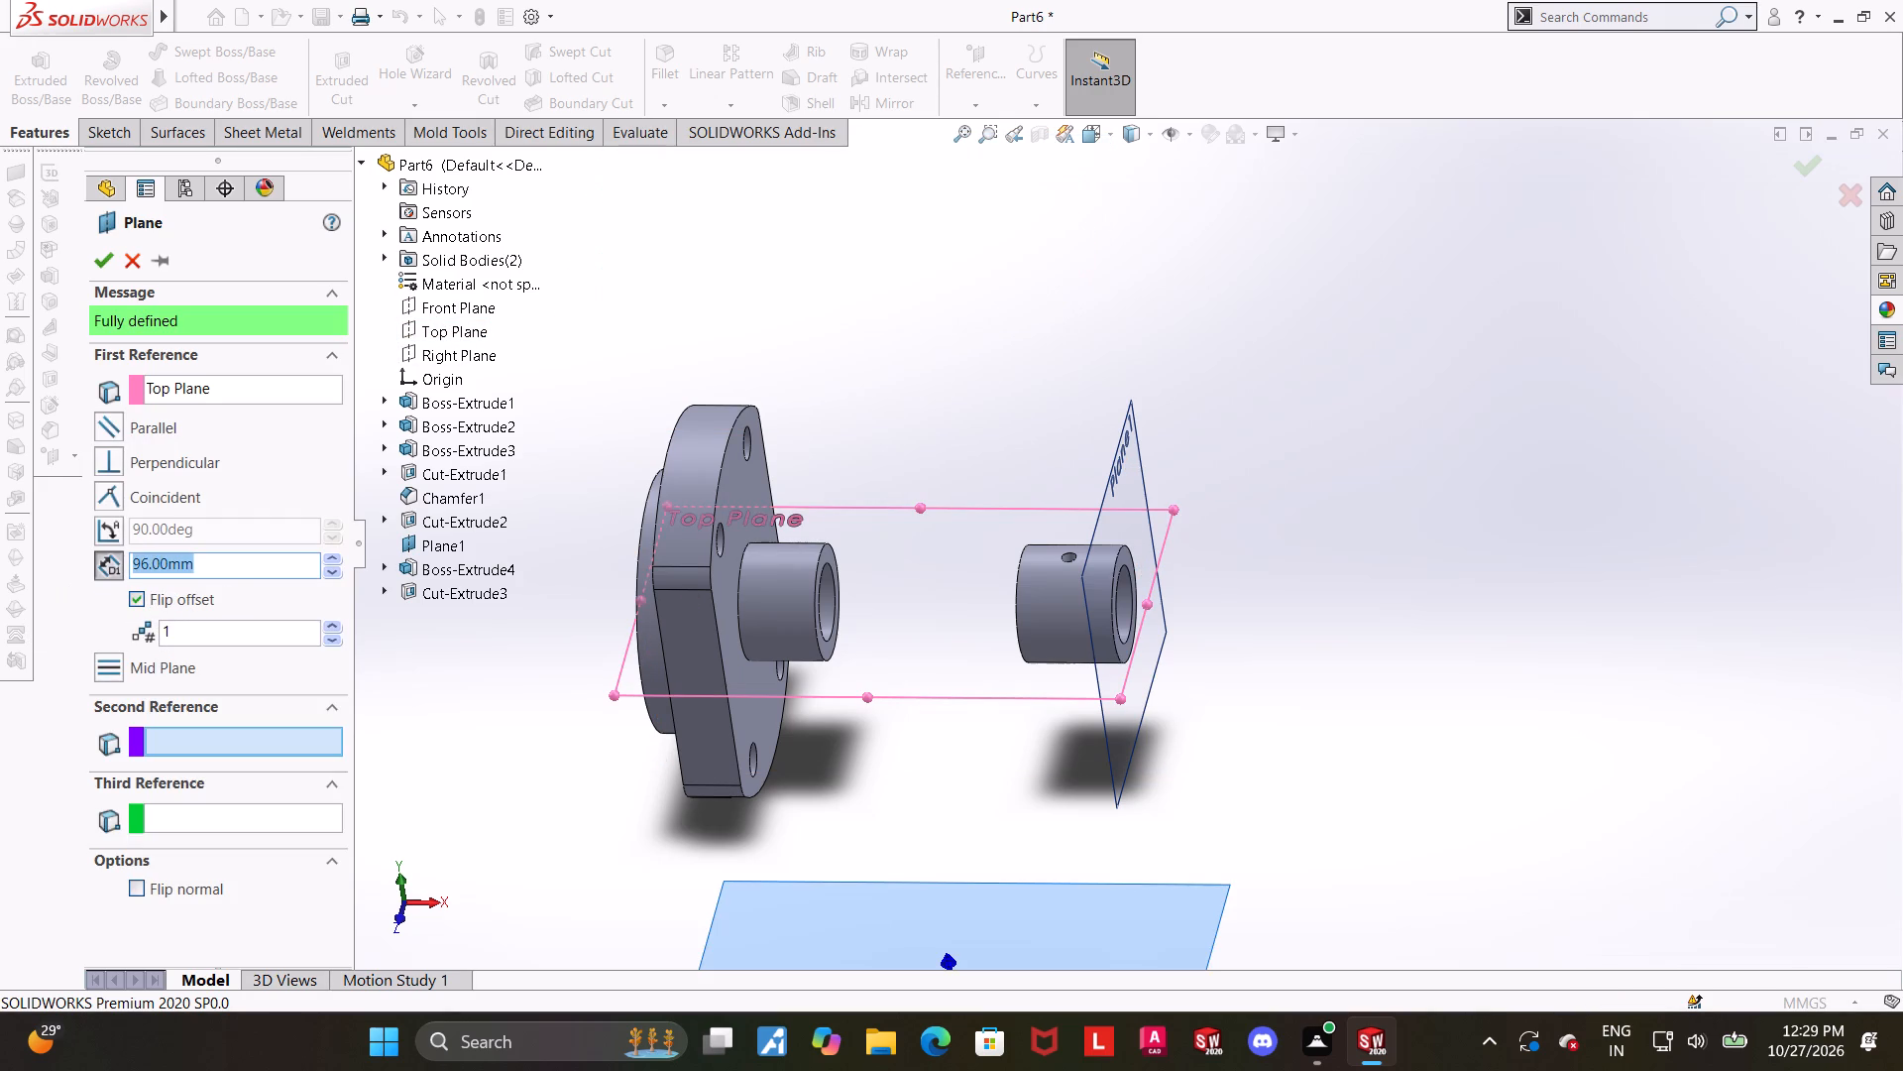
key("3")
key("Return")
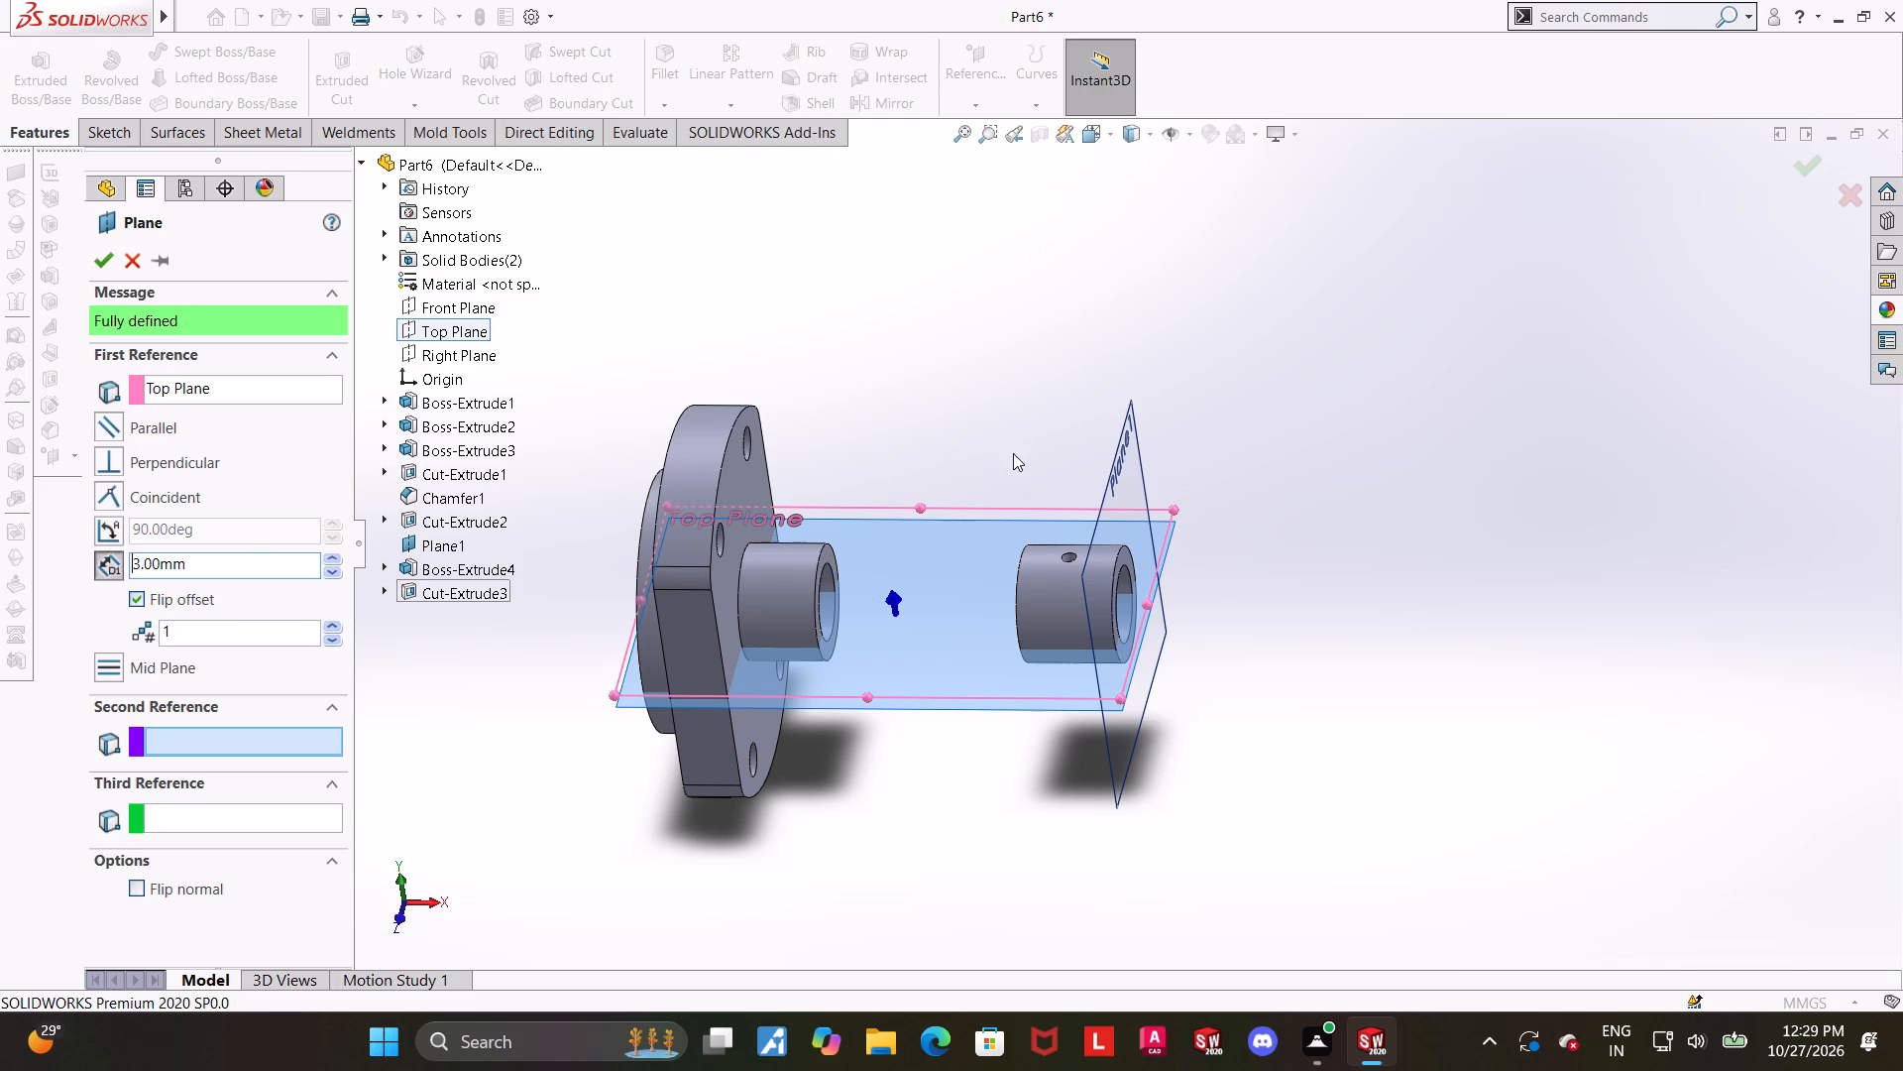
scroll(1010, 447, "up", 1)
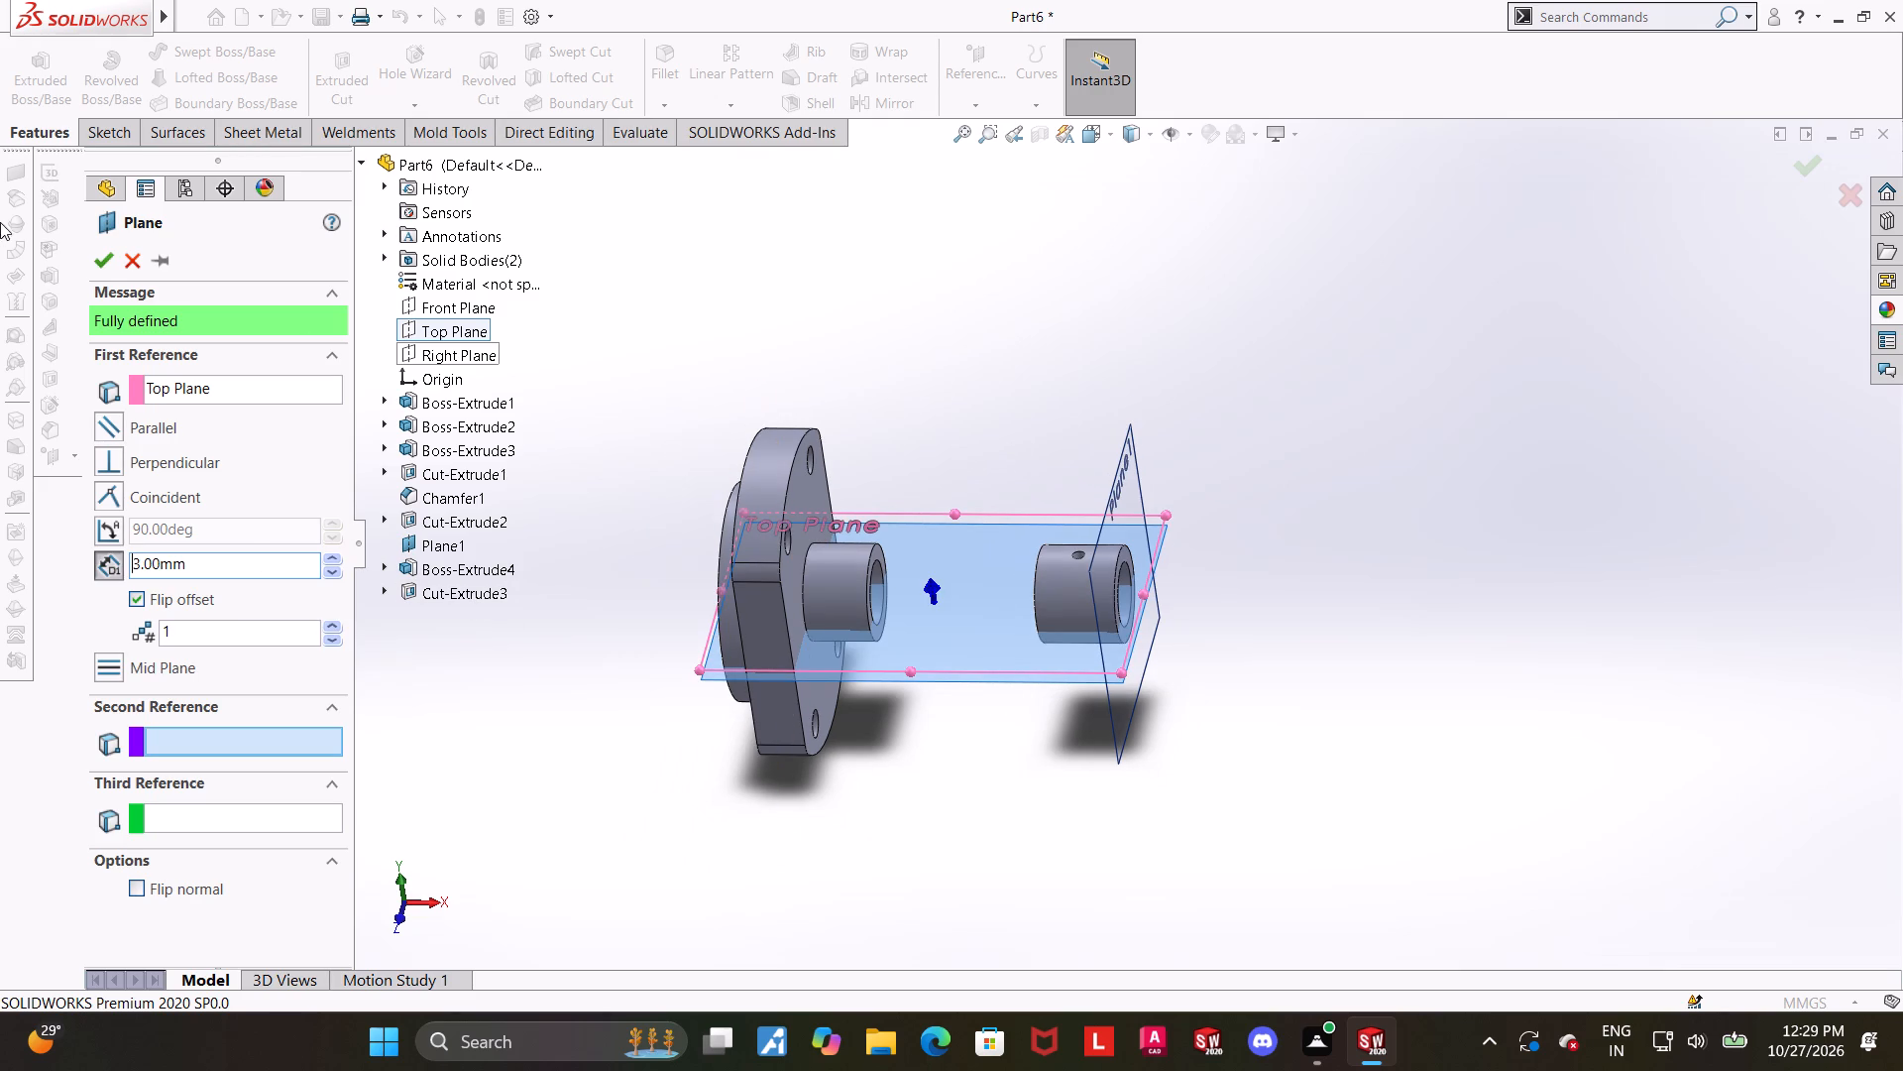
left_click(101, 255)
left_click(1599, 584)
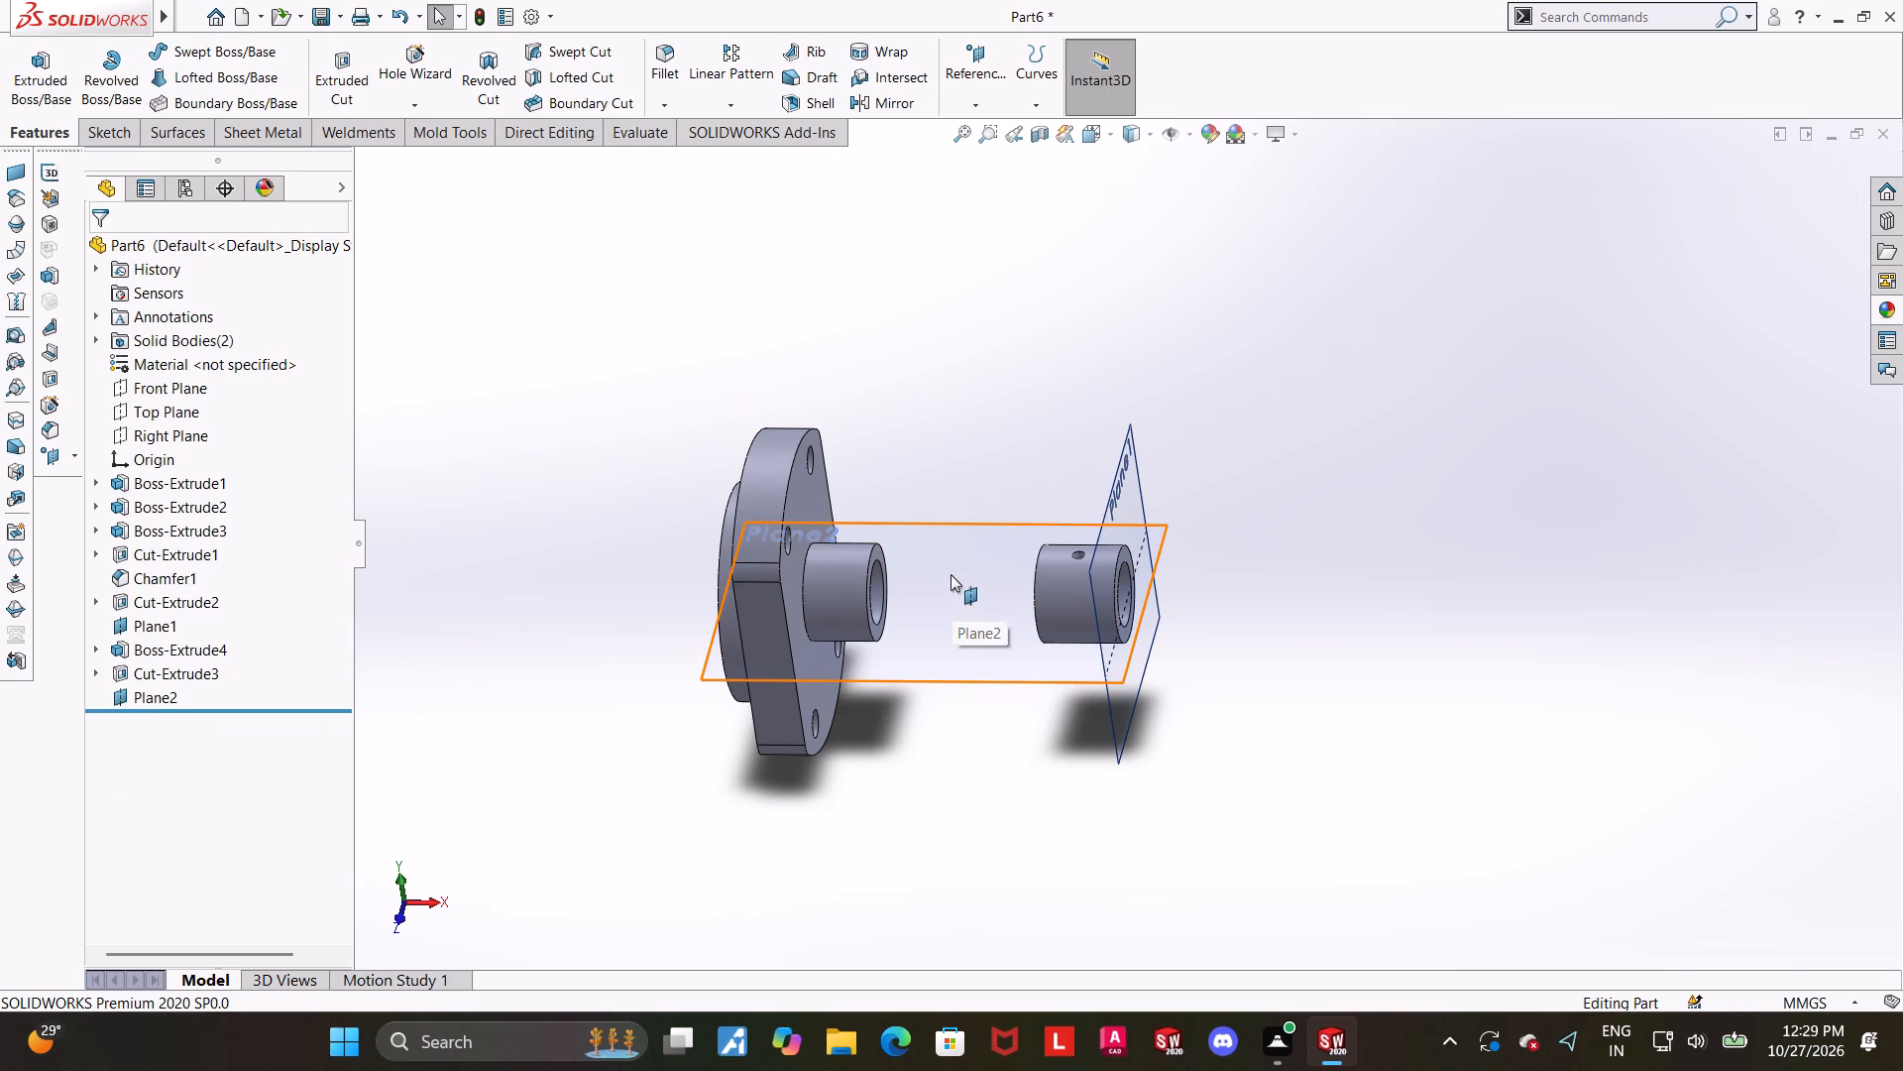
On the new 3 mm offset plane, sketch a centre rectangle about 51 x 34 mm between the bodies, its centre level with the origin.
left_click(955, 576)
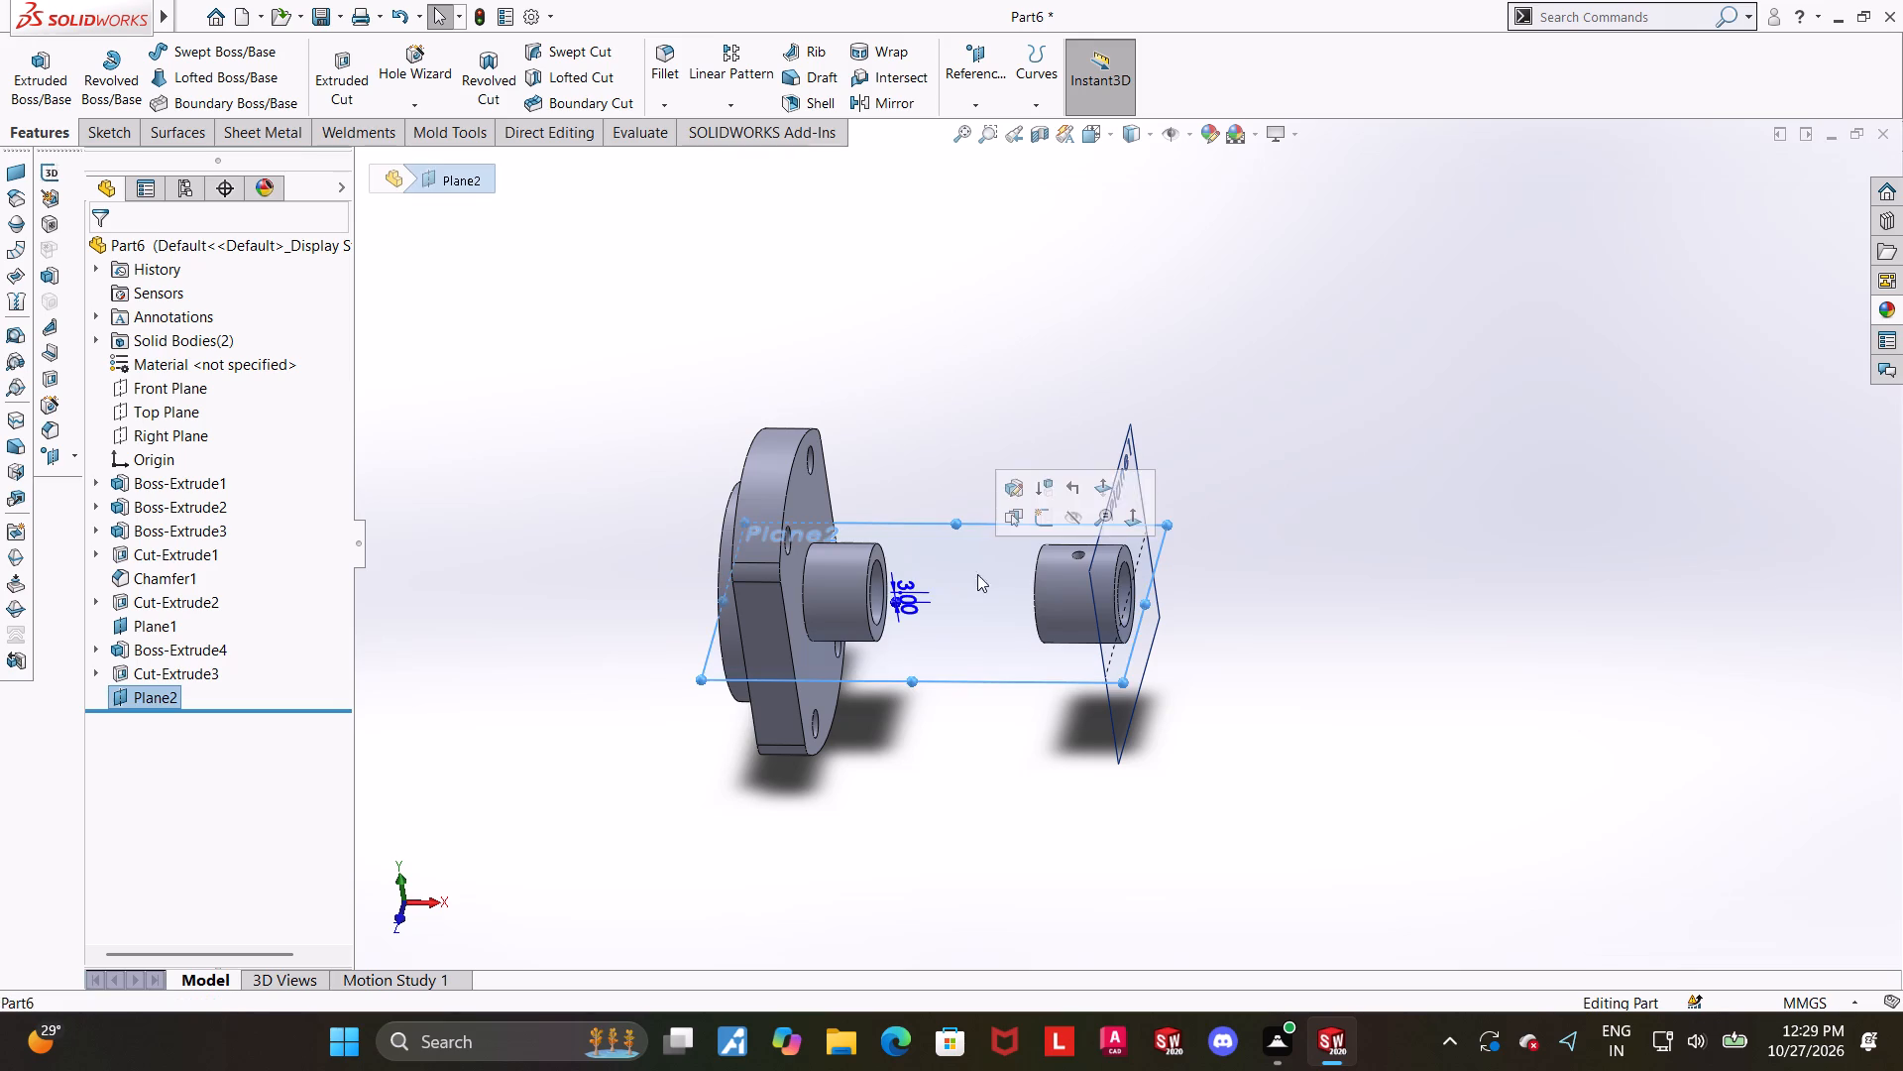
left_click(1037, 528)
left_click(154, 727)
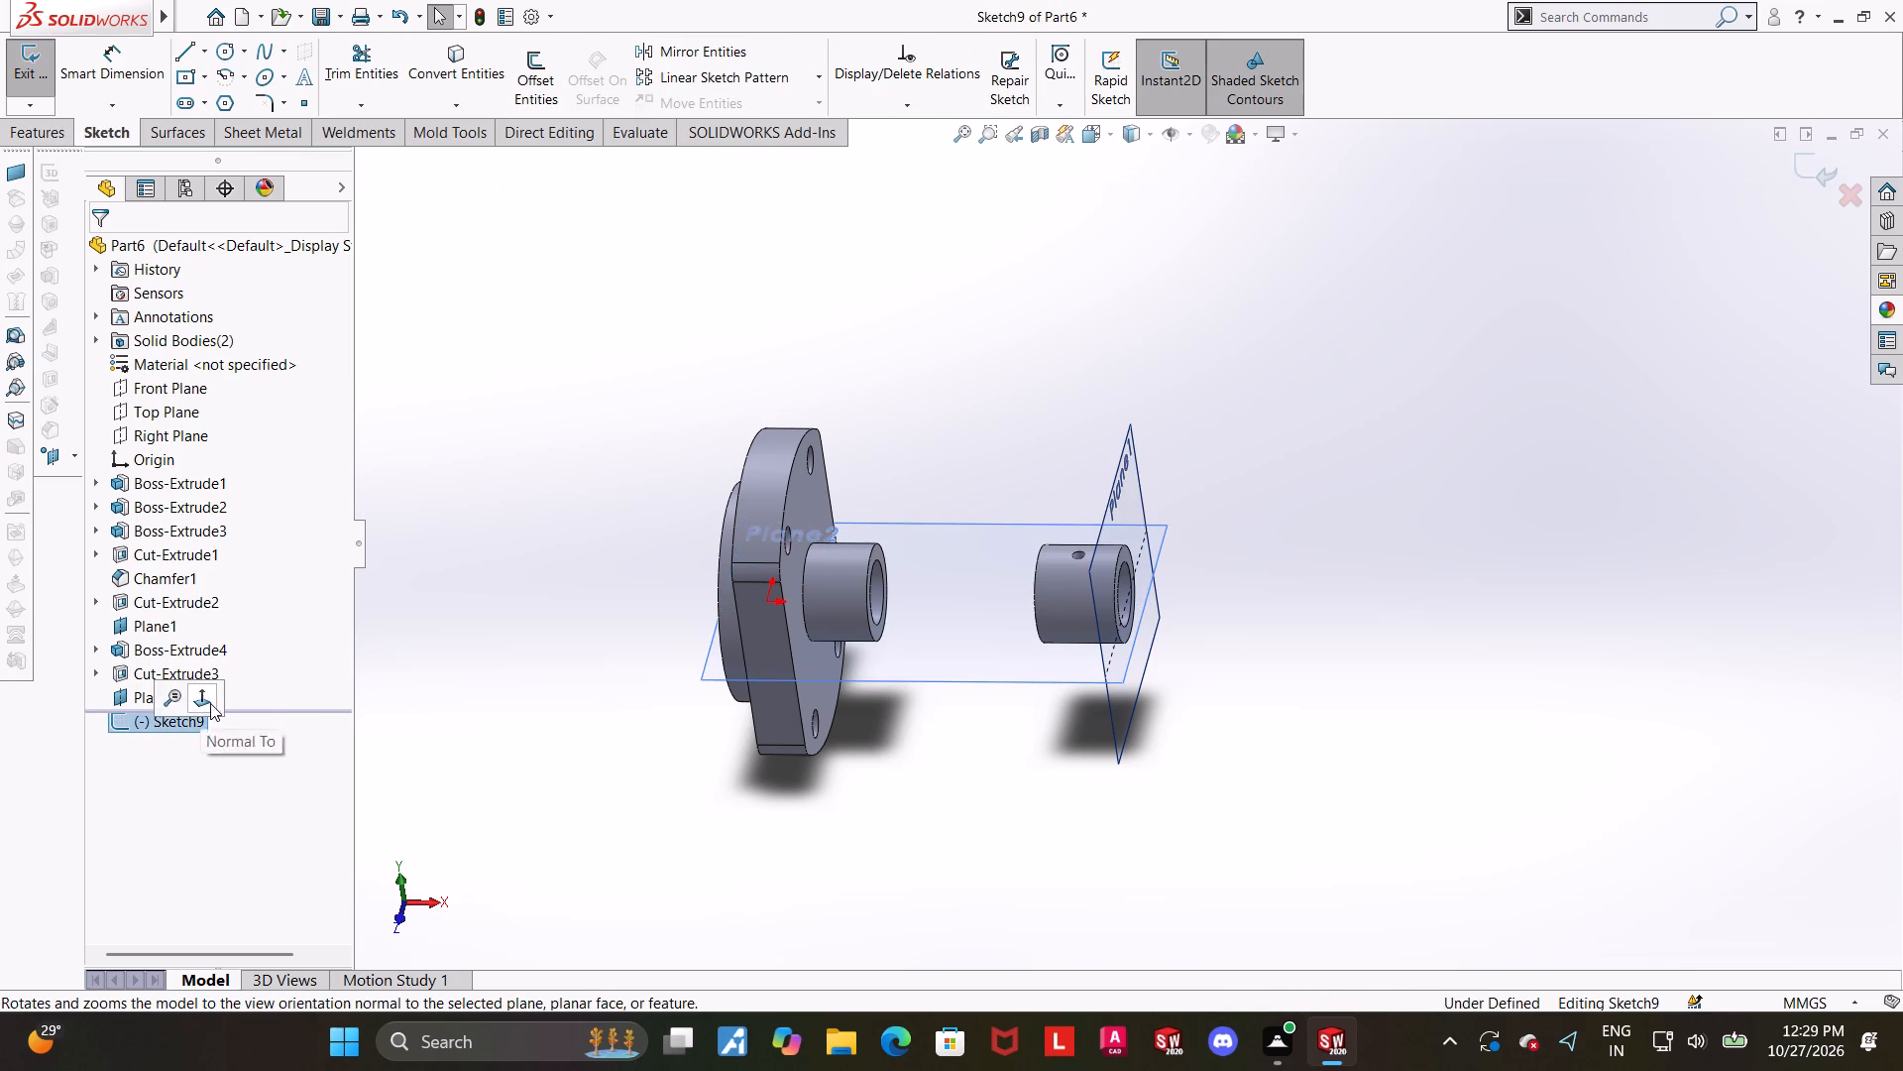
left_click(210, 703)
scroll(1396, 730, "up", 2)
scroll(1585, 638, "down", 1)
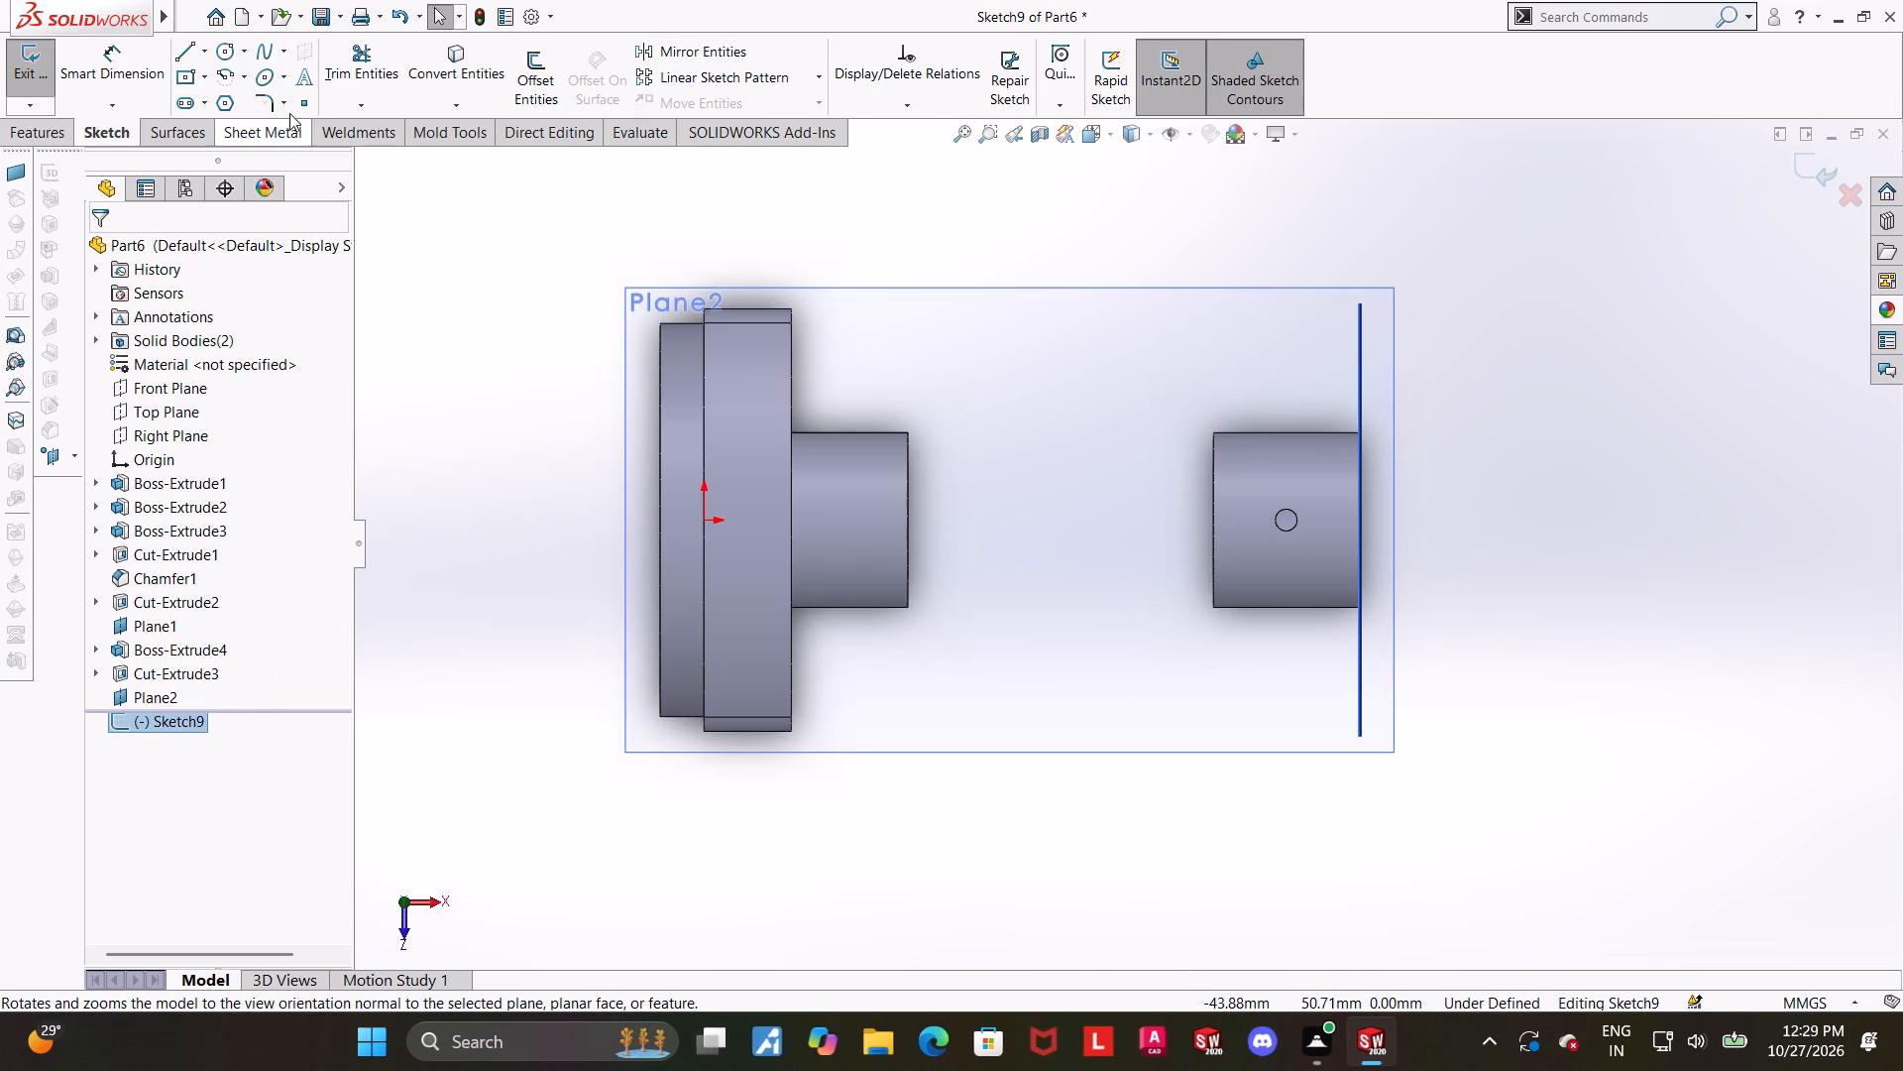
left_click(187, 79)
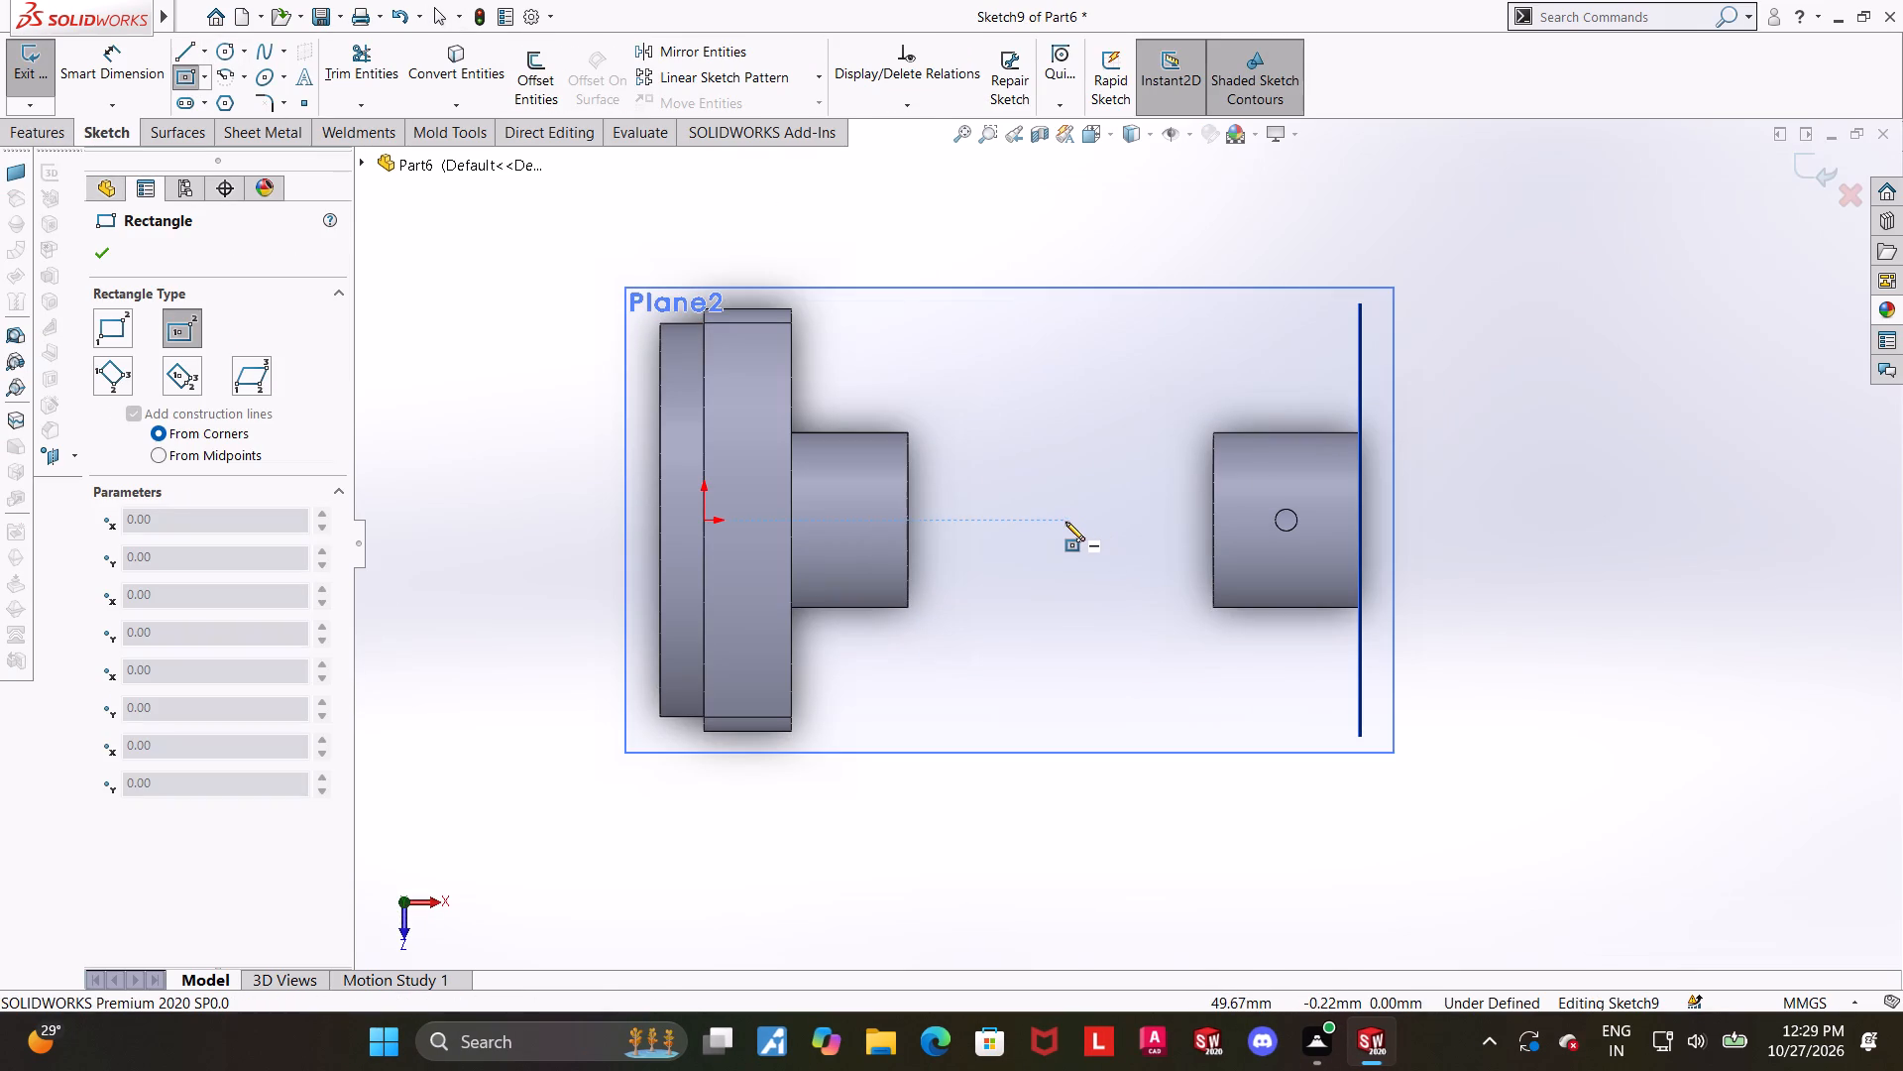
left_click(1065, 522)
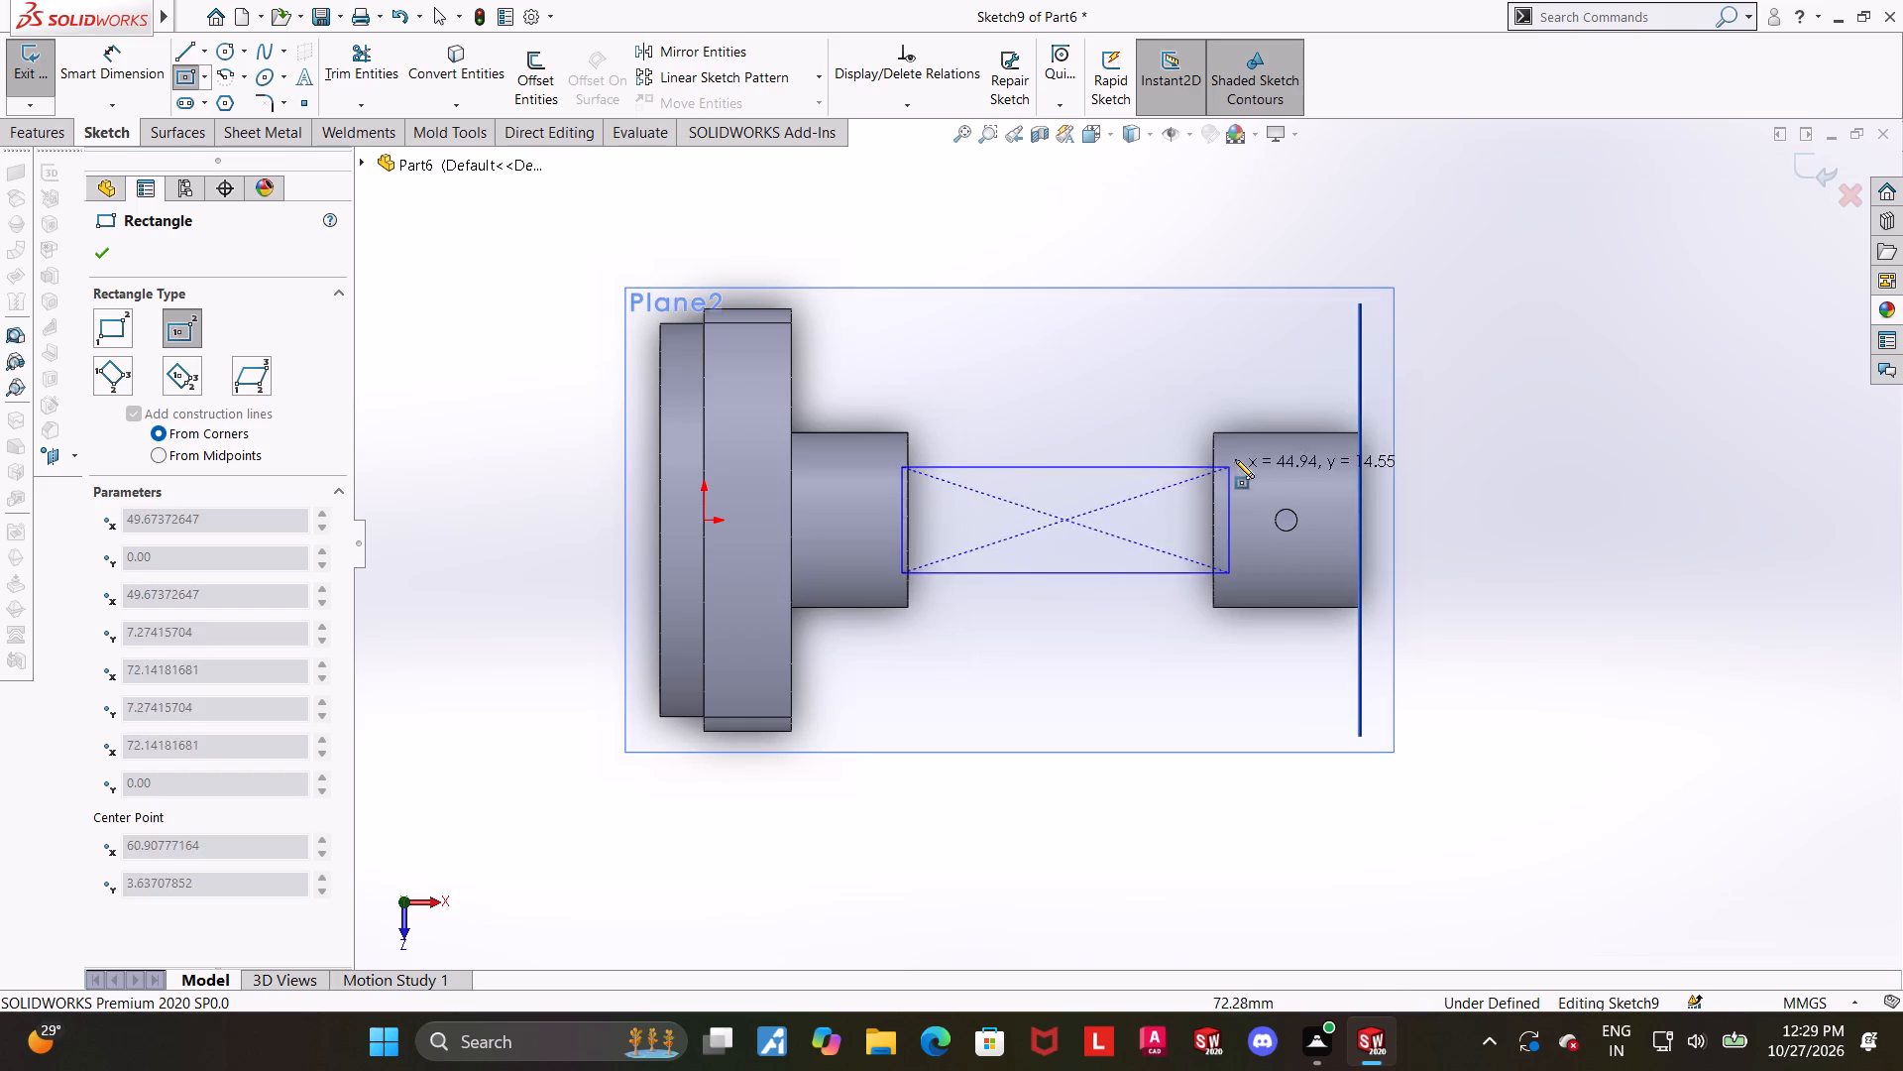
left_click(1250, 395)
key("Escape")
Dimension the rectangle's length along the flange axis as 60 mm.
left_click(152, 58)
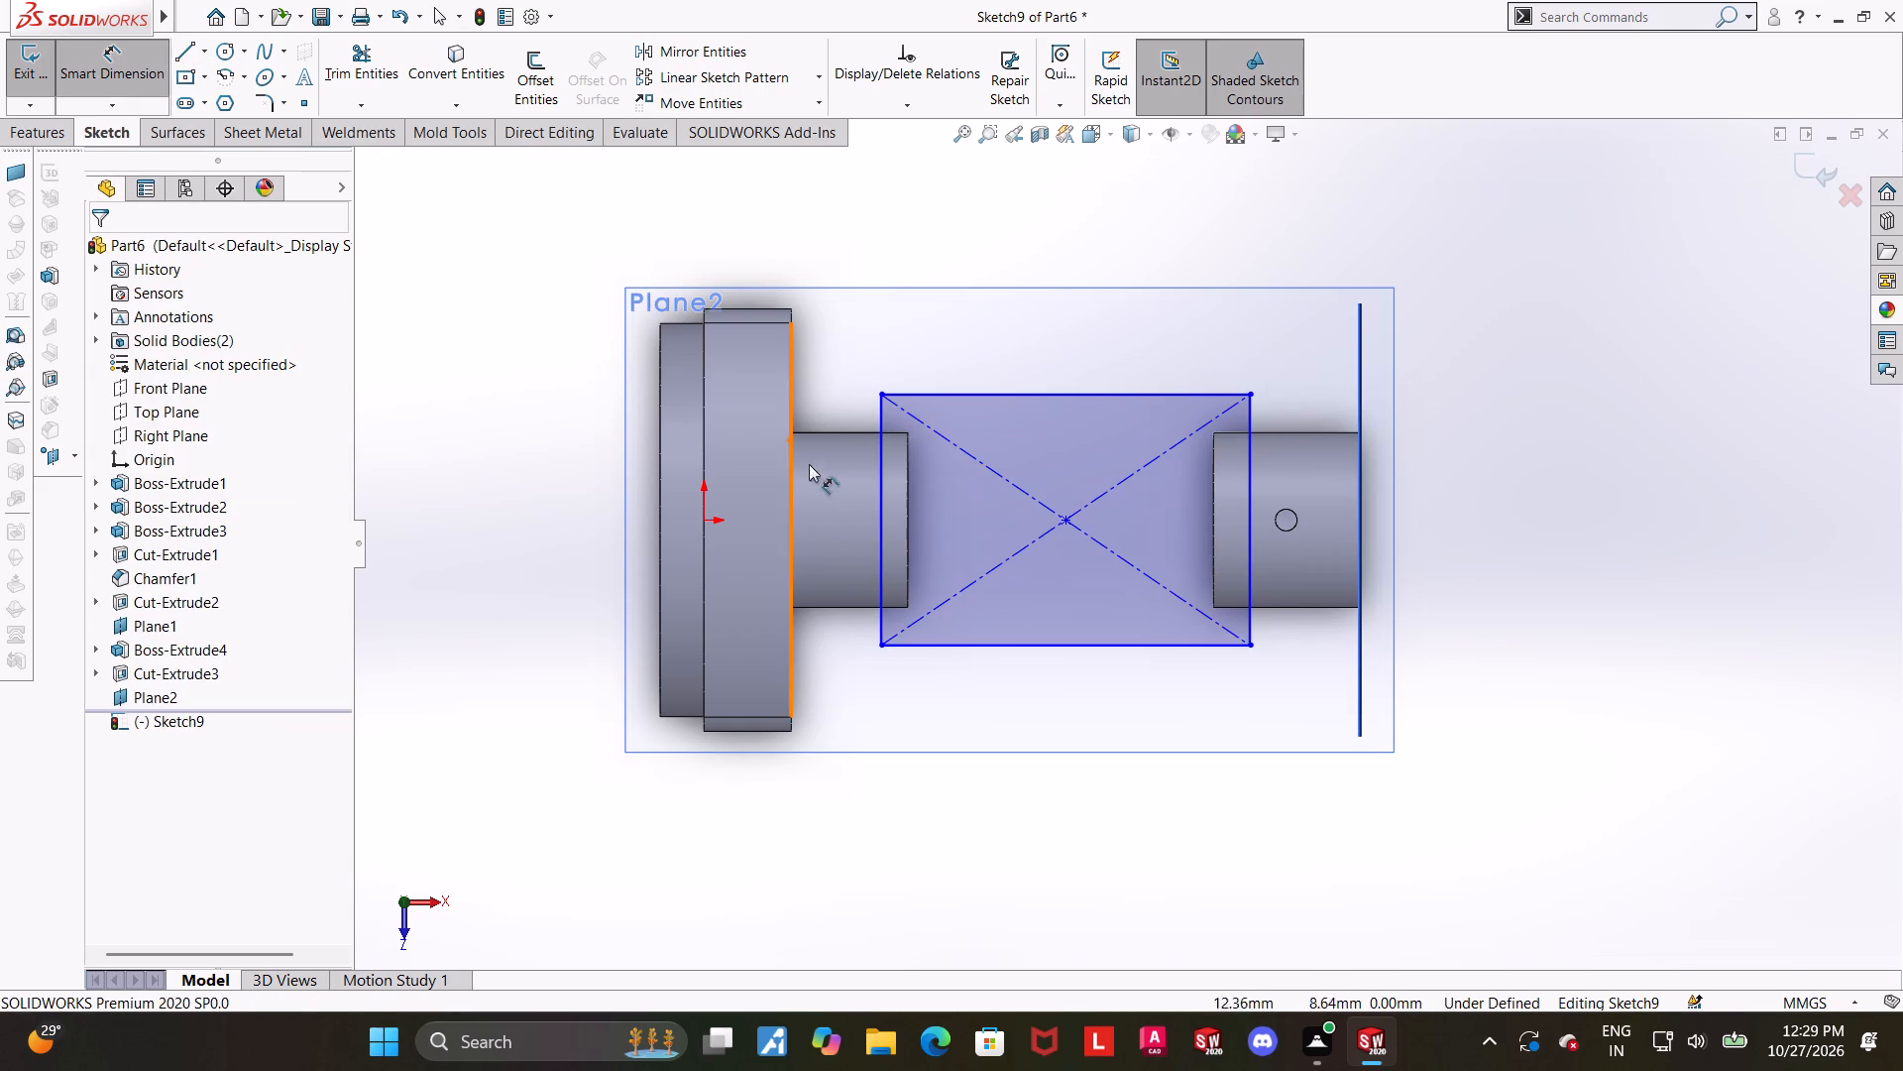
left_click(878, 492)
left_click(1252, 492)
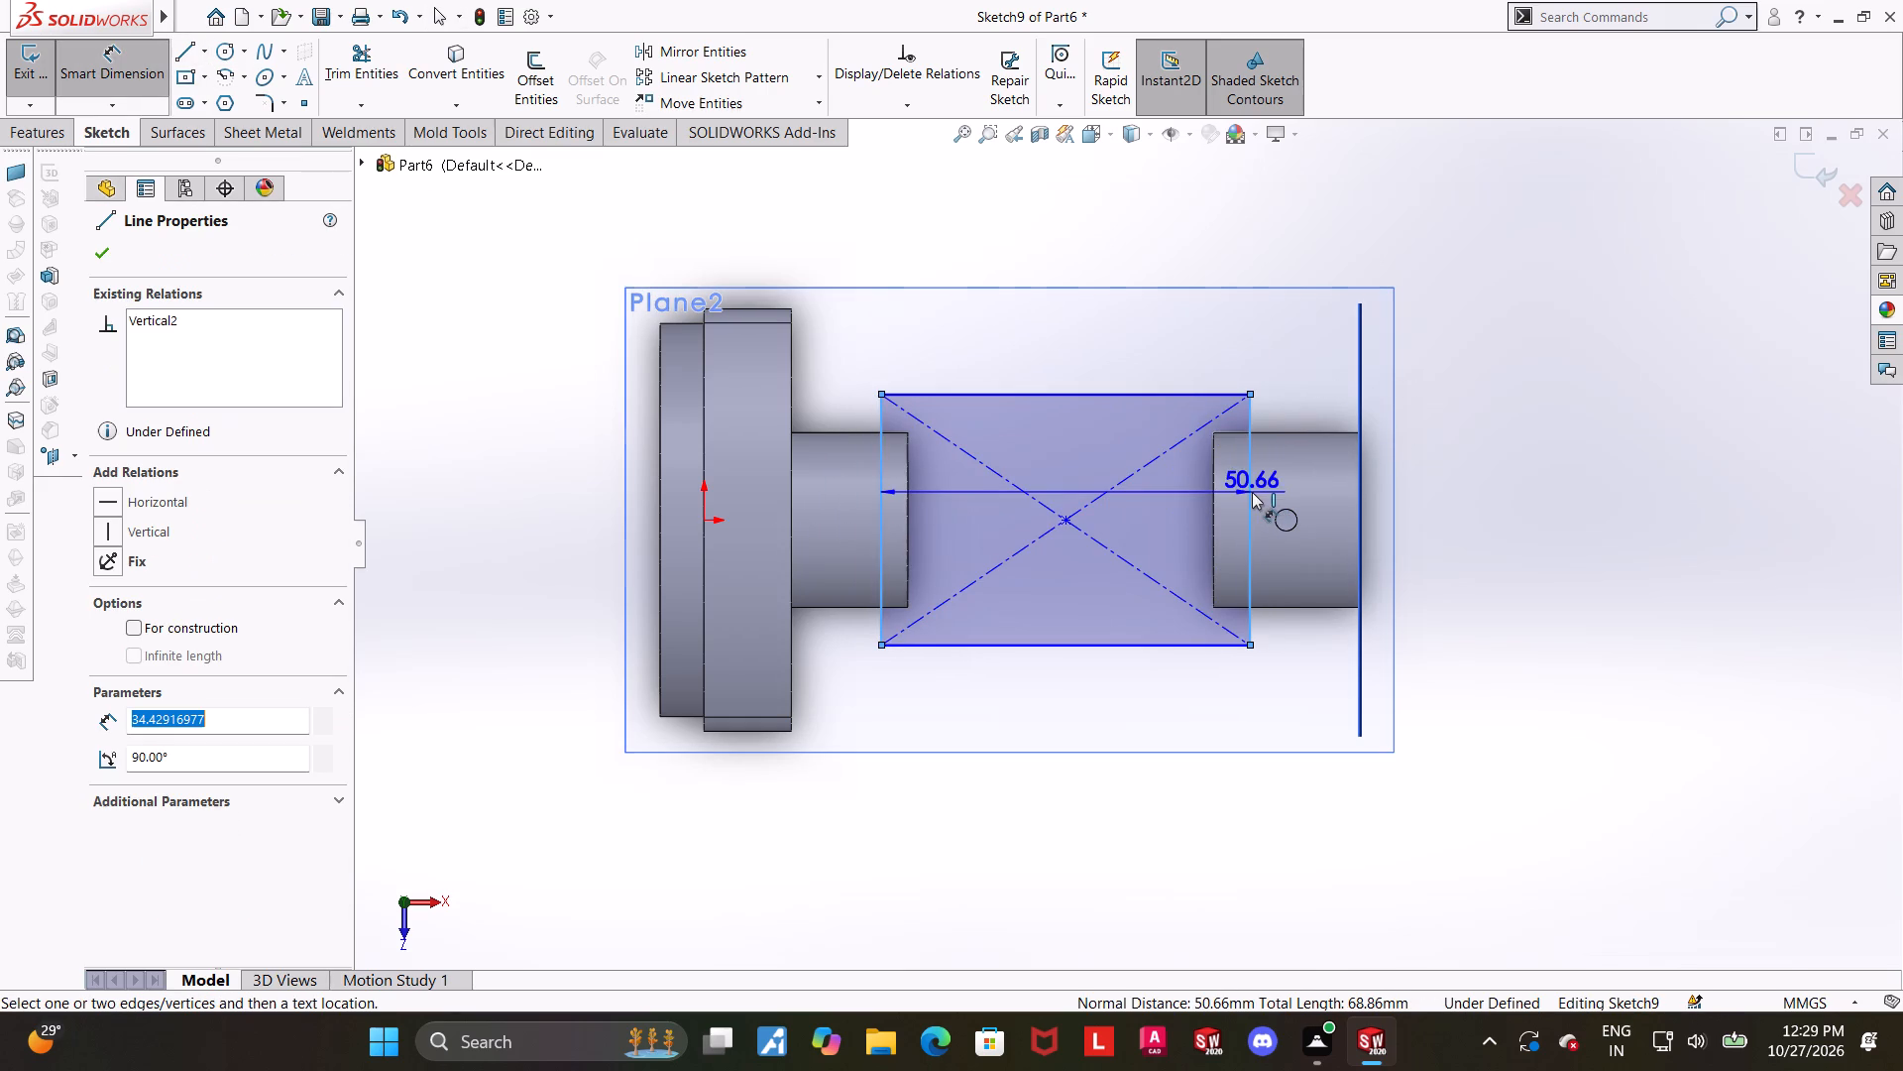
left_click(1180, 237)
type("60")
key("Return")
key("Escape")
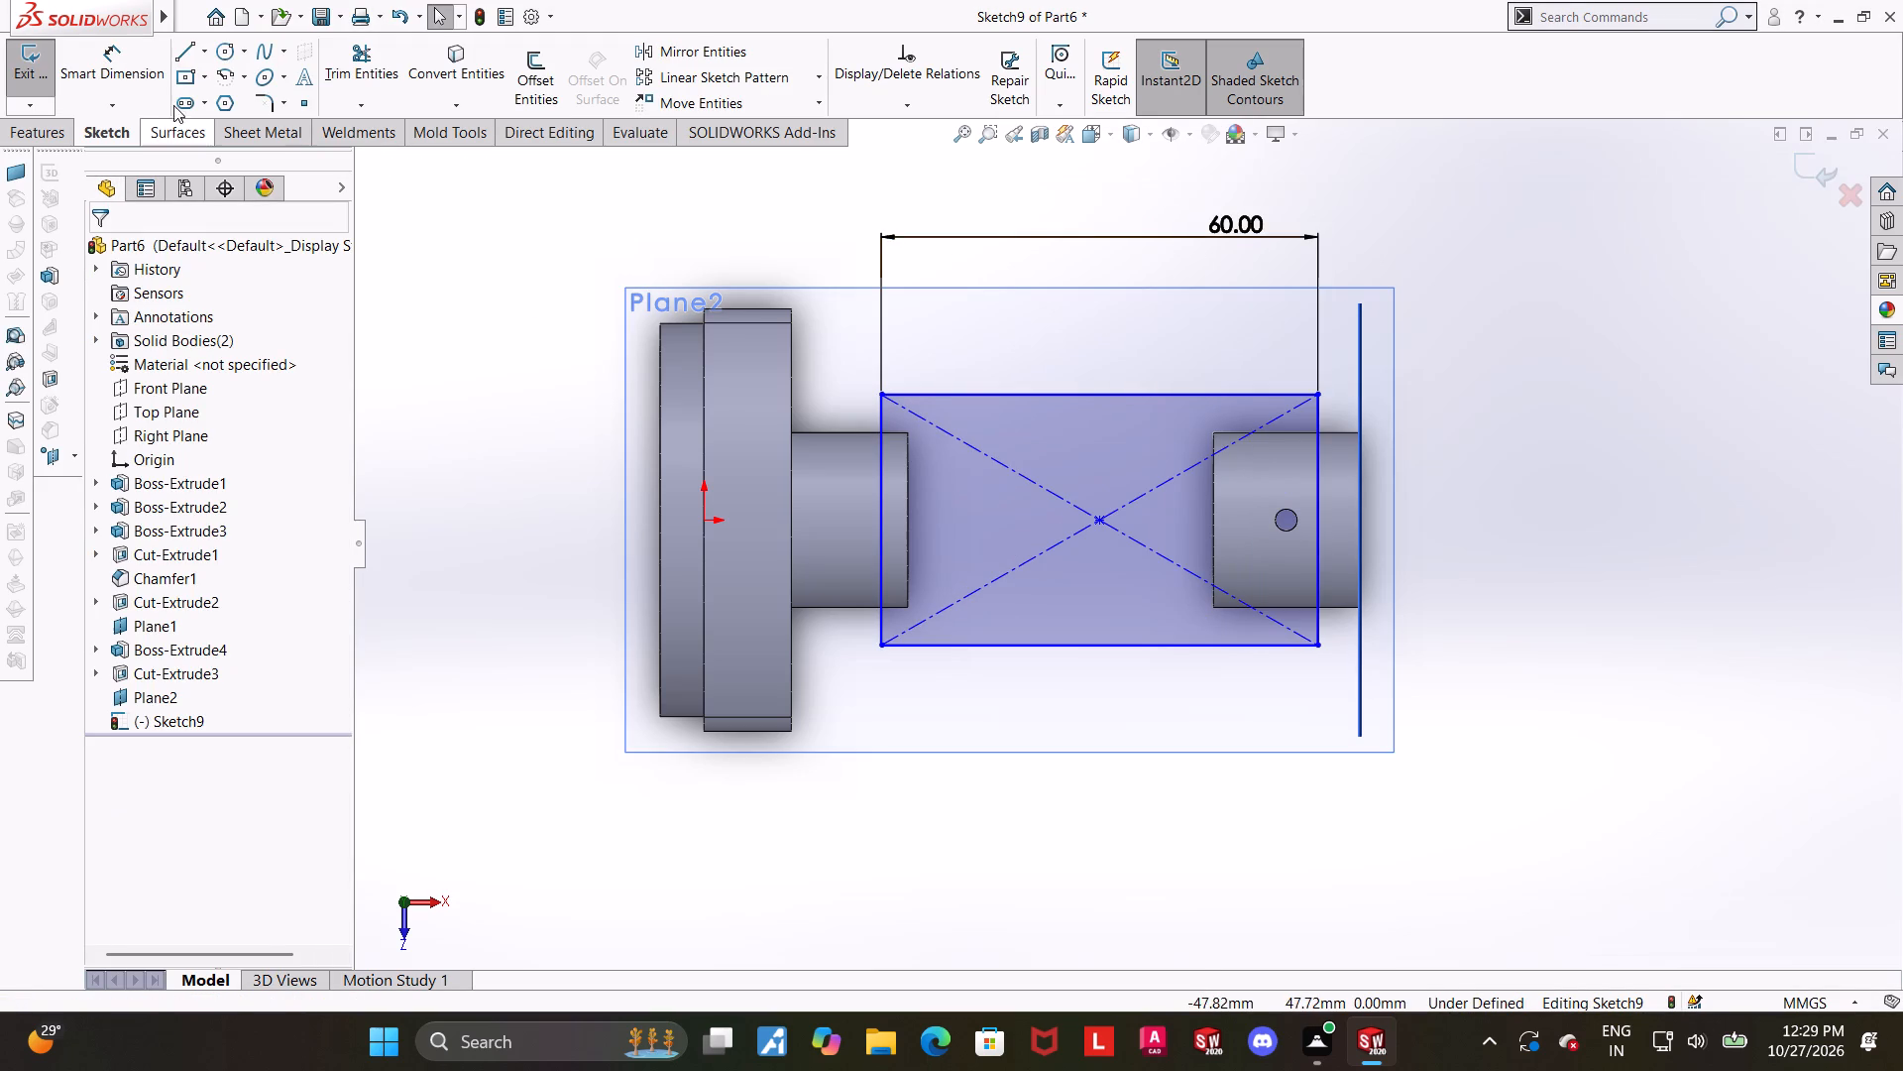
Dimension the rectangle's sleeve-side edge 12 mm from Plane1 at the sleeve's outer end.
left_click_drag(144, 59, 162, 66)
left_click(1317, 509)
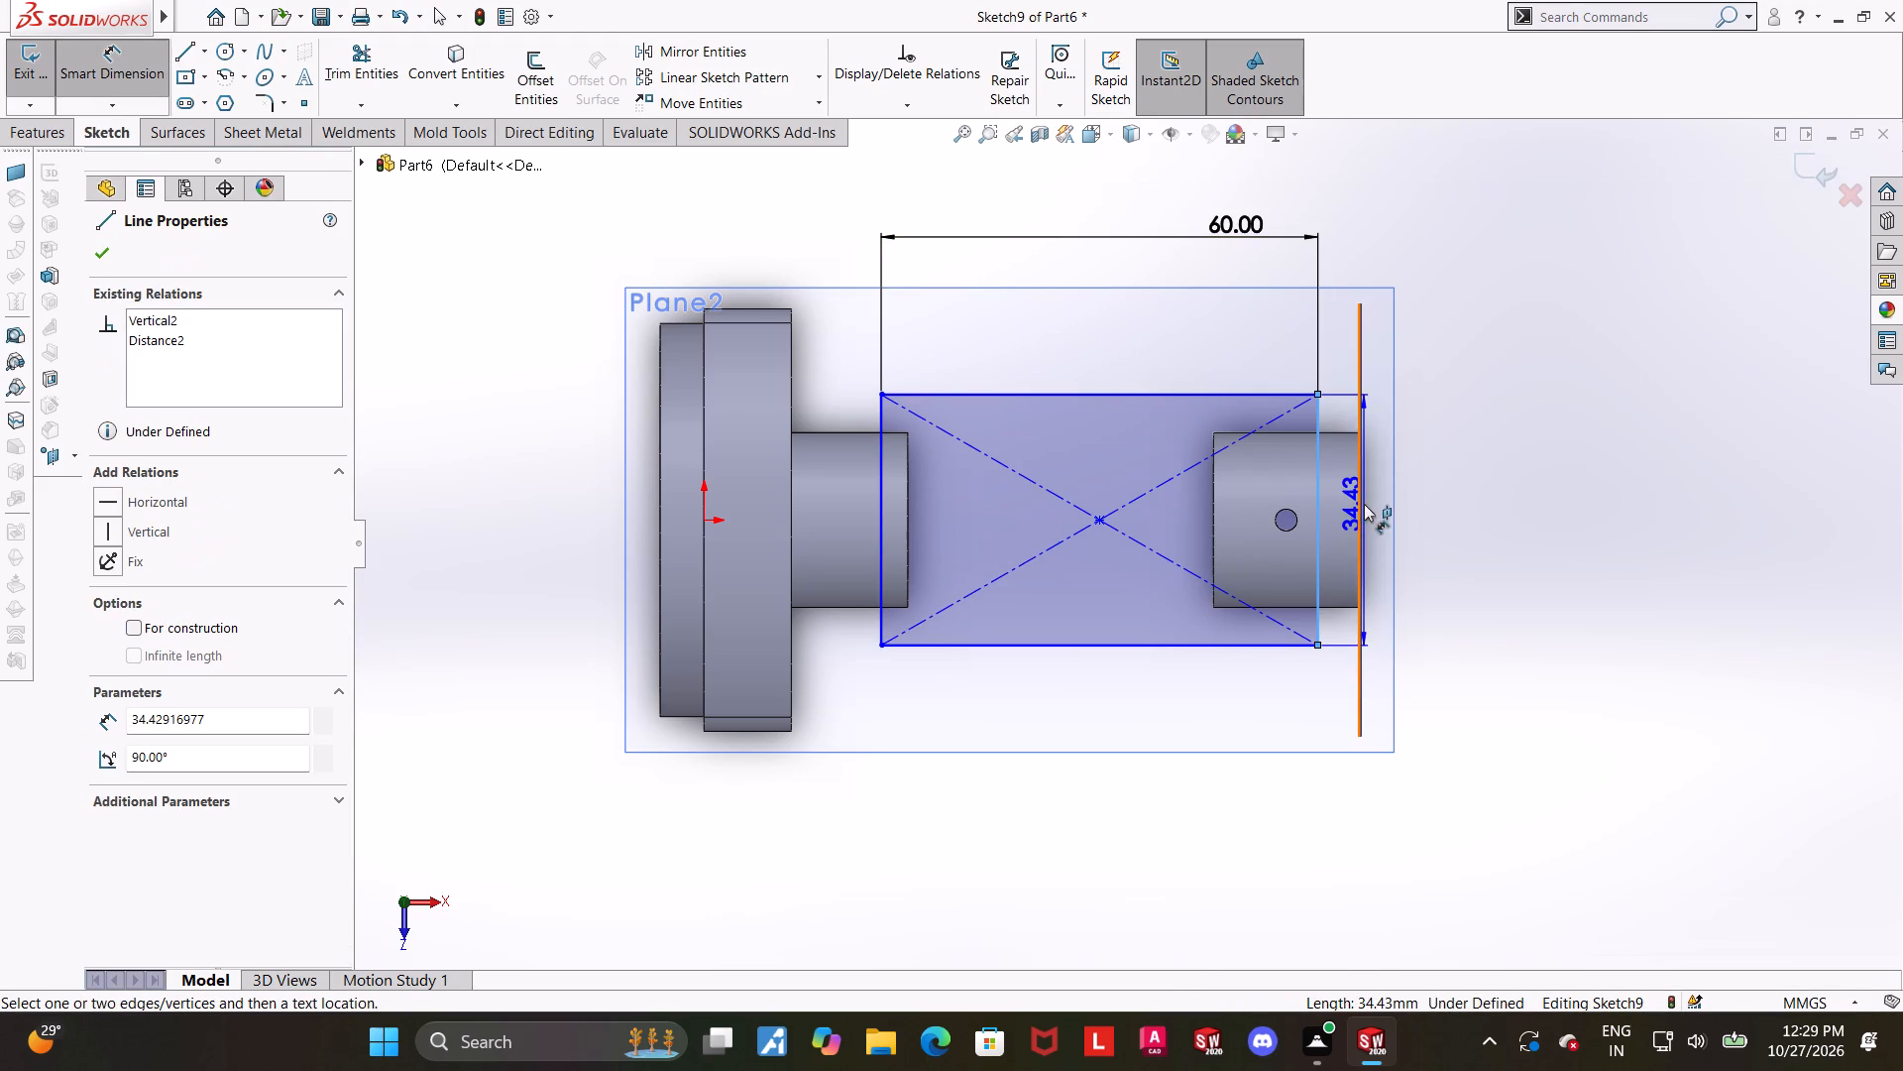
left_click(1362, 505)
left_click(1335, 818)
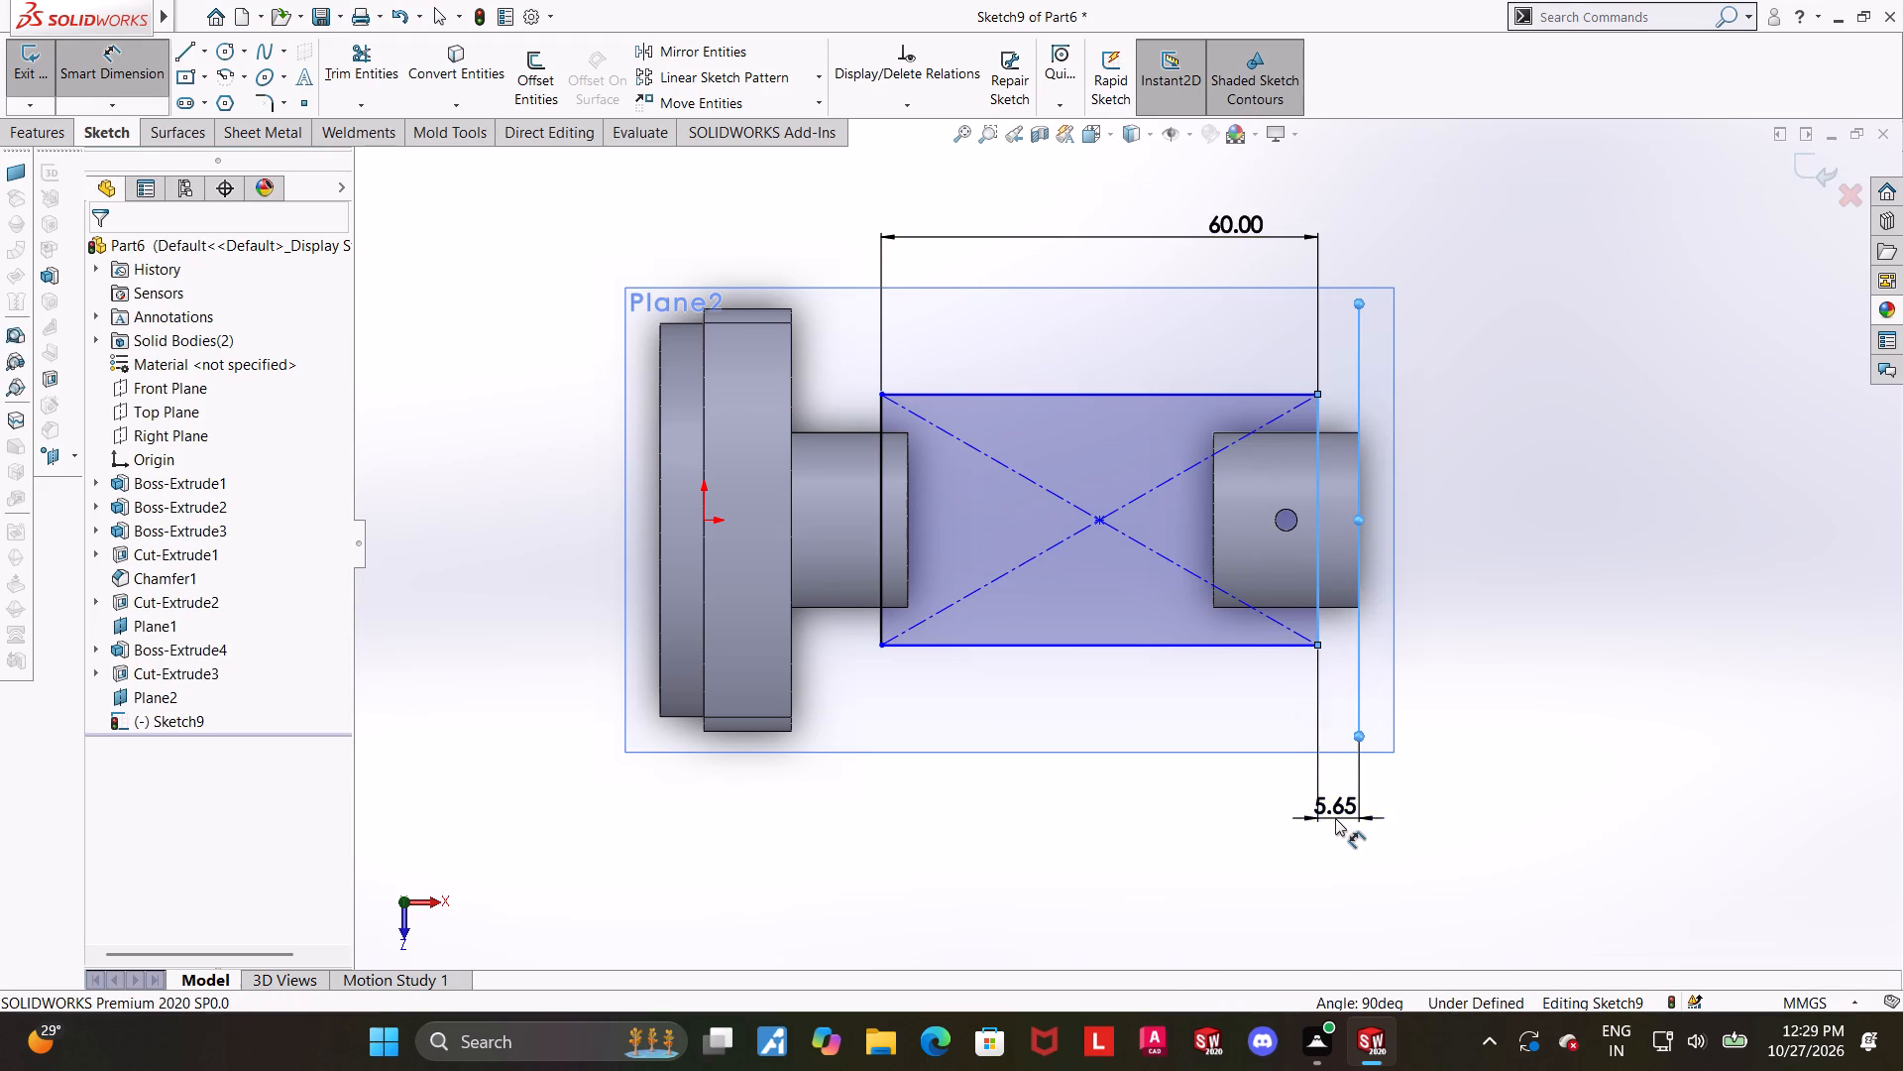
type("12")
key("Return")
key("Escape")
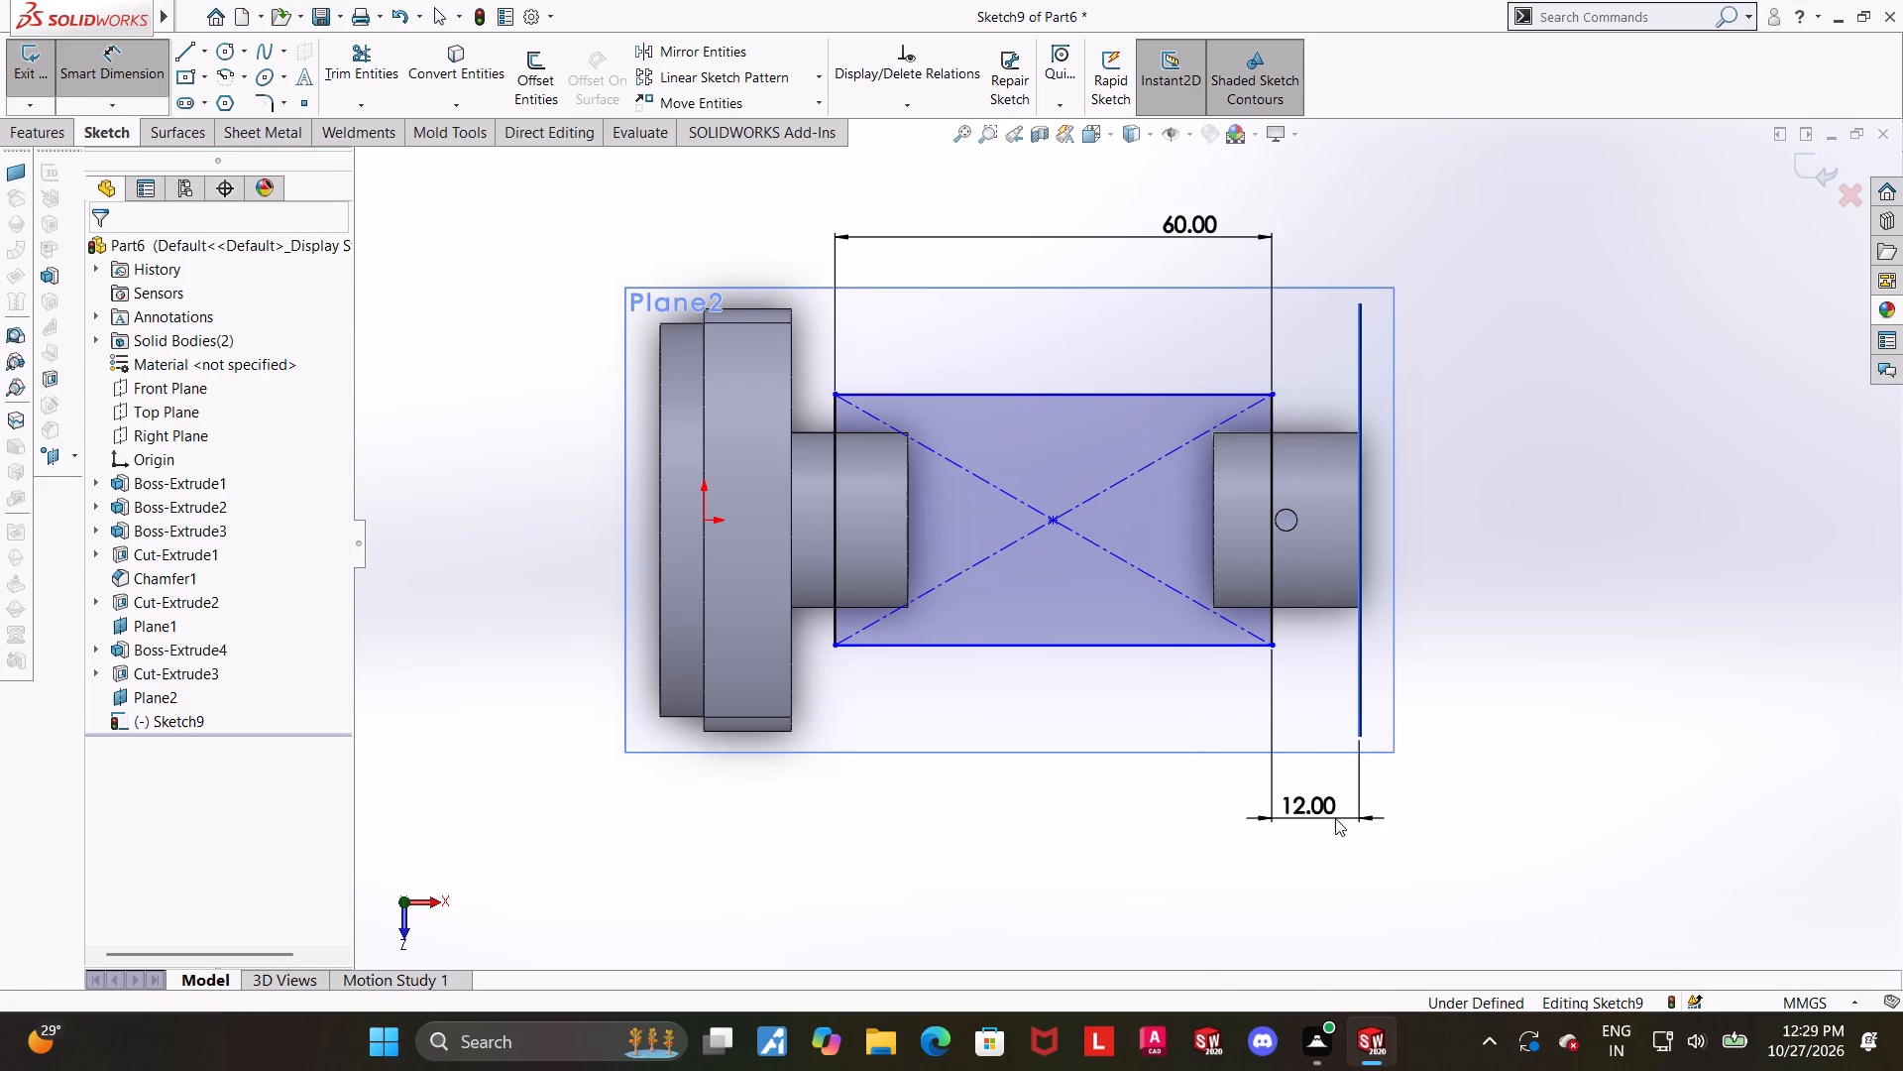
left_click(1793, 613)
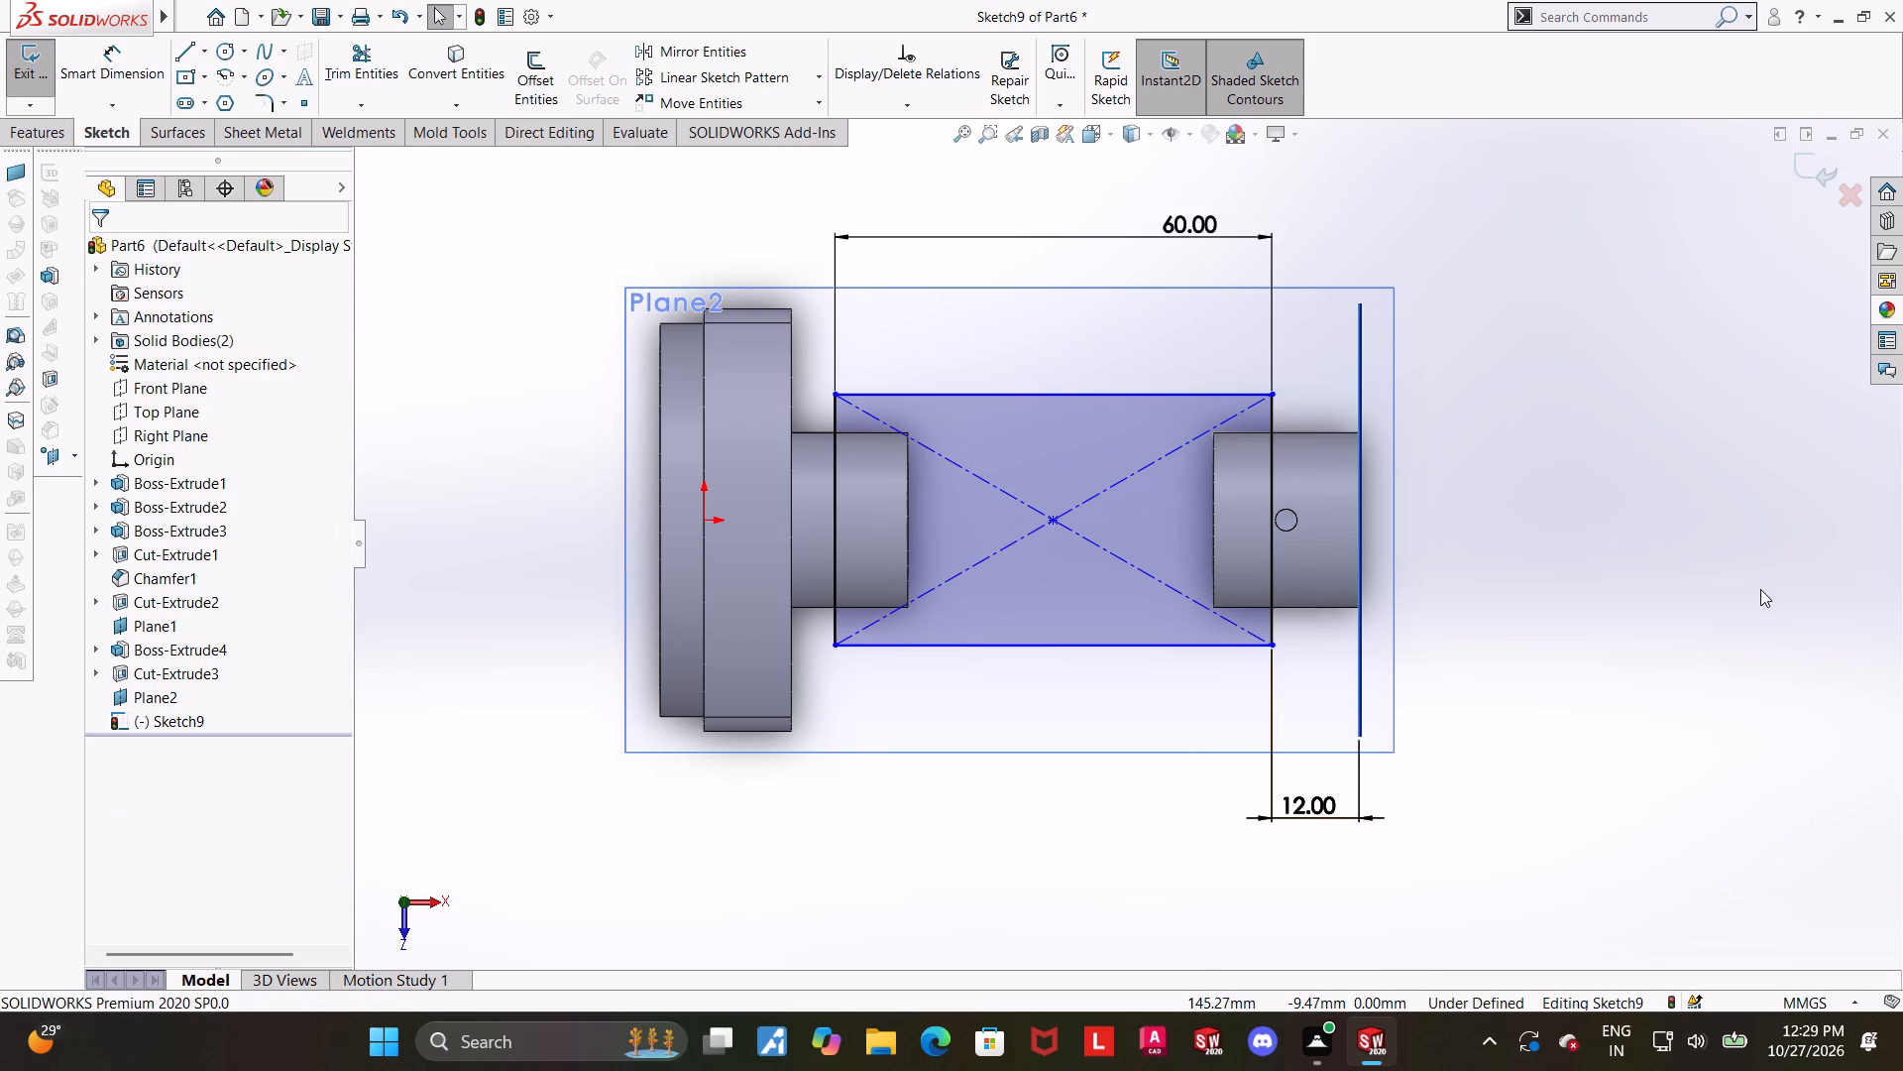
Round all four corners of the plate rectangle with 4 mm sketch fillets.
scroll(1593, 534, "up", 1)
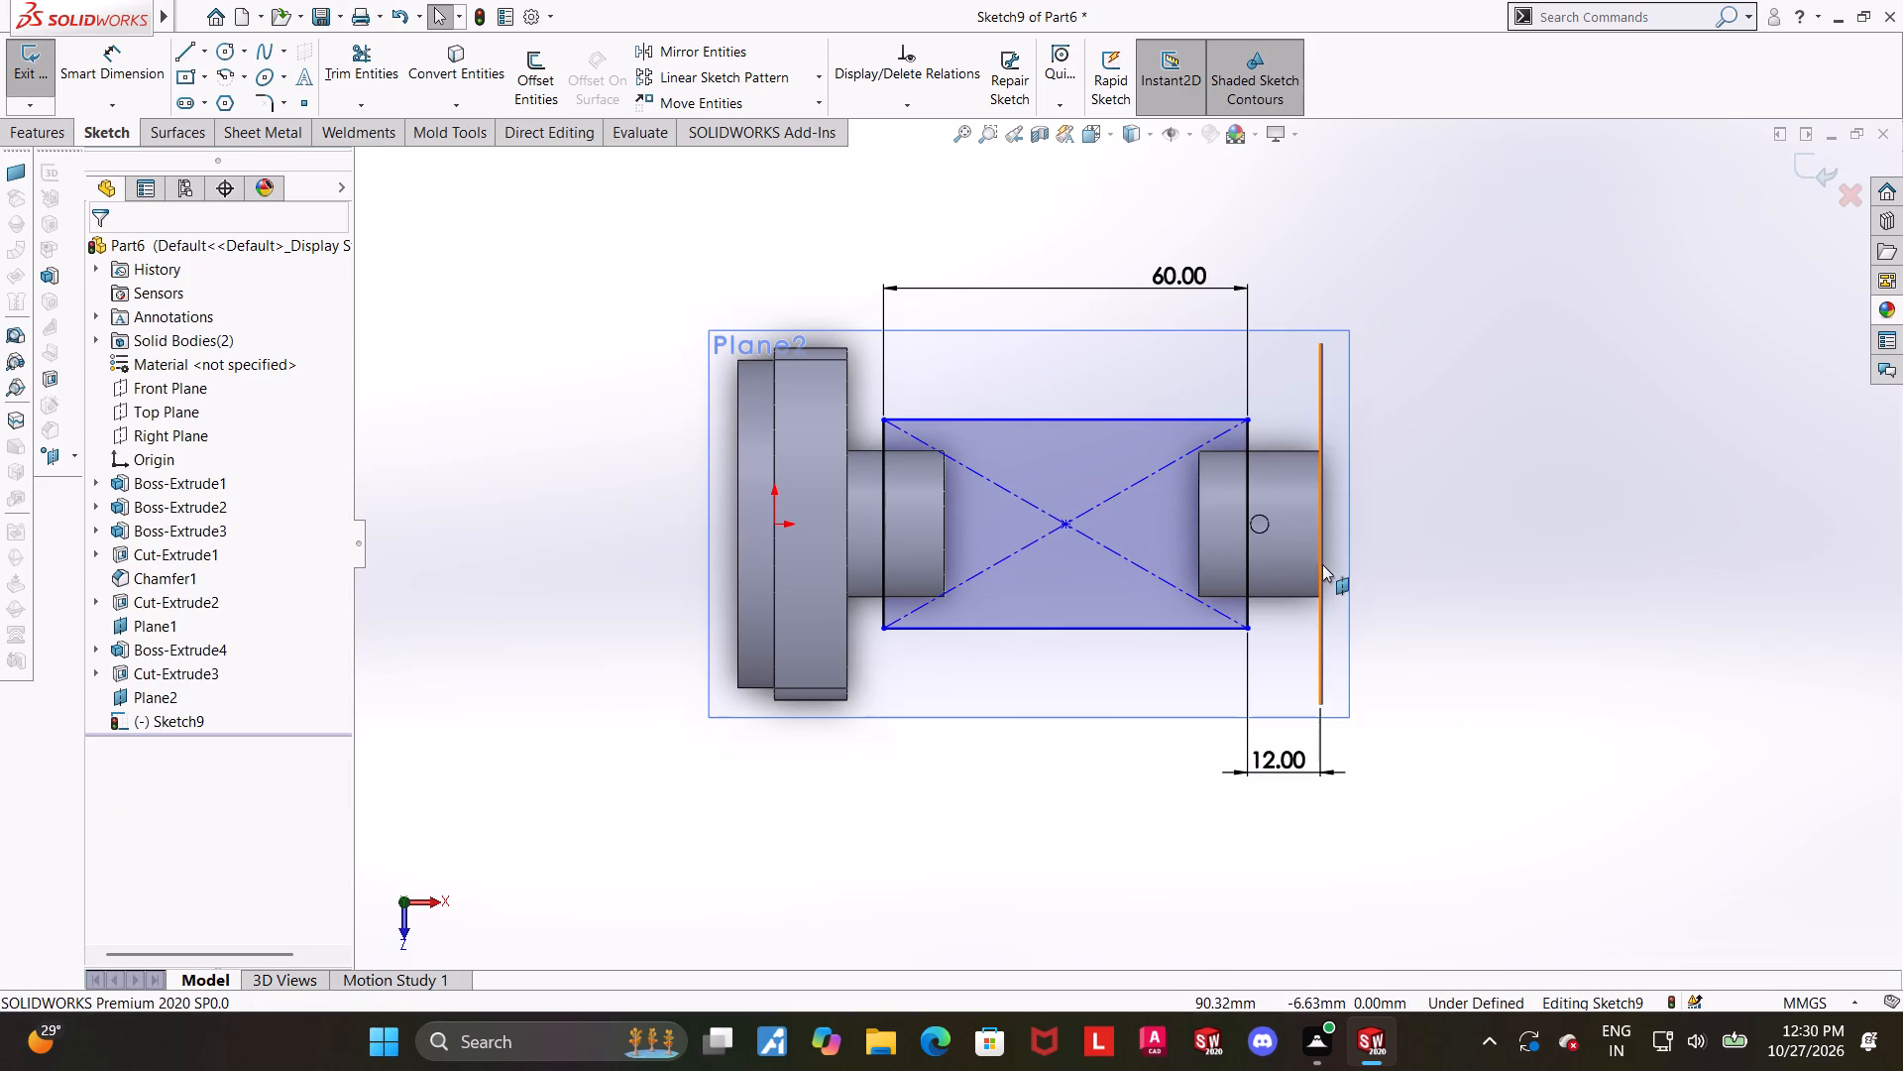
left_click(274, 105)
key("4")
key("Return")
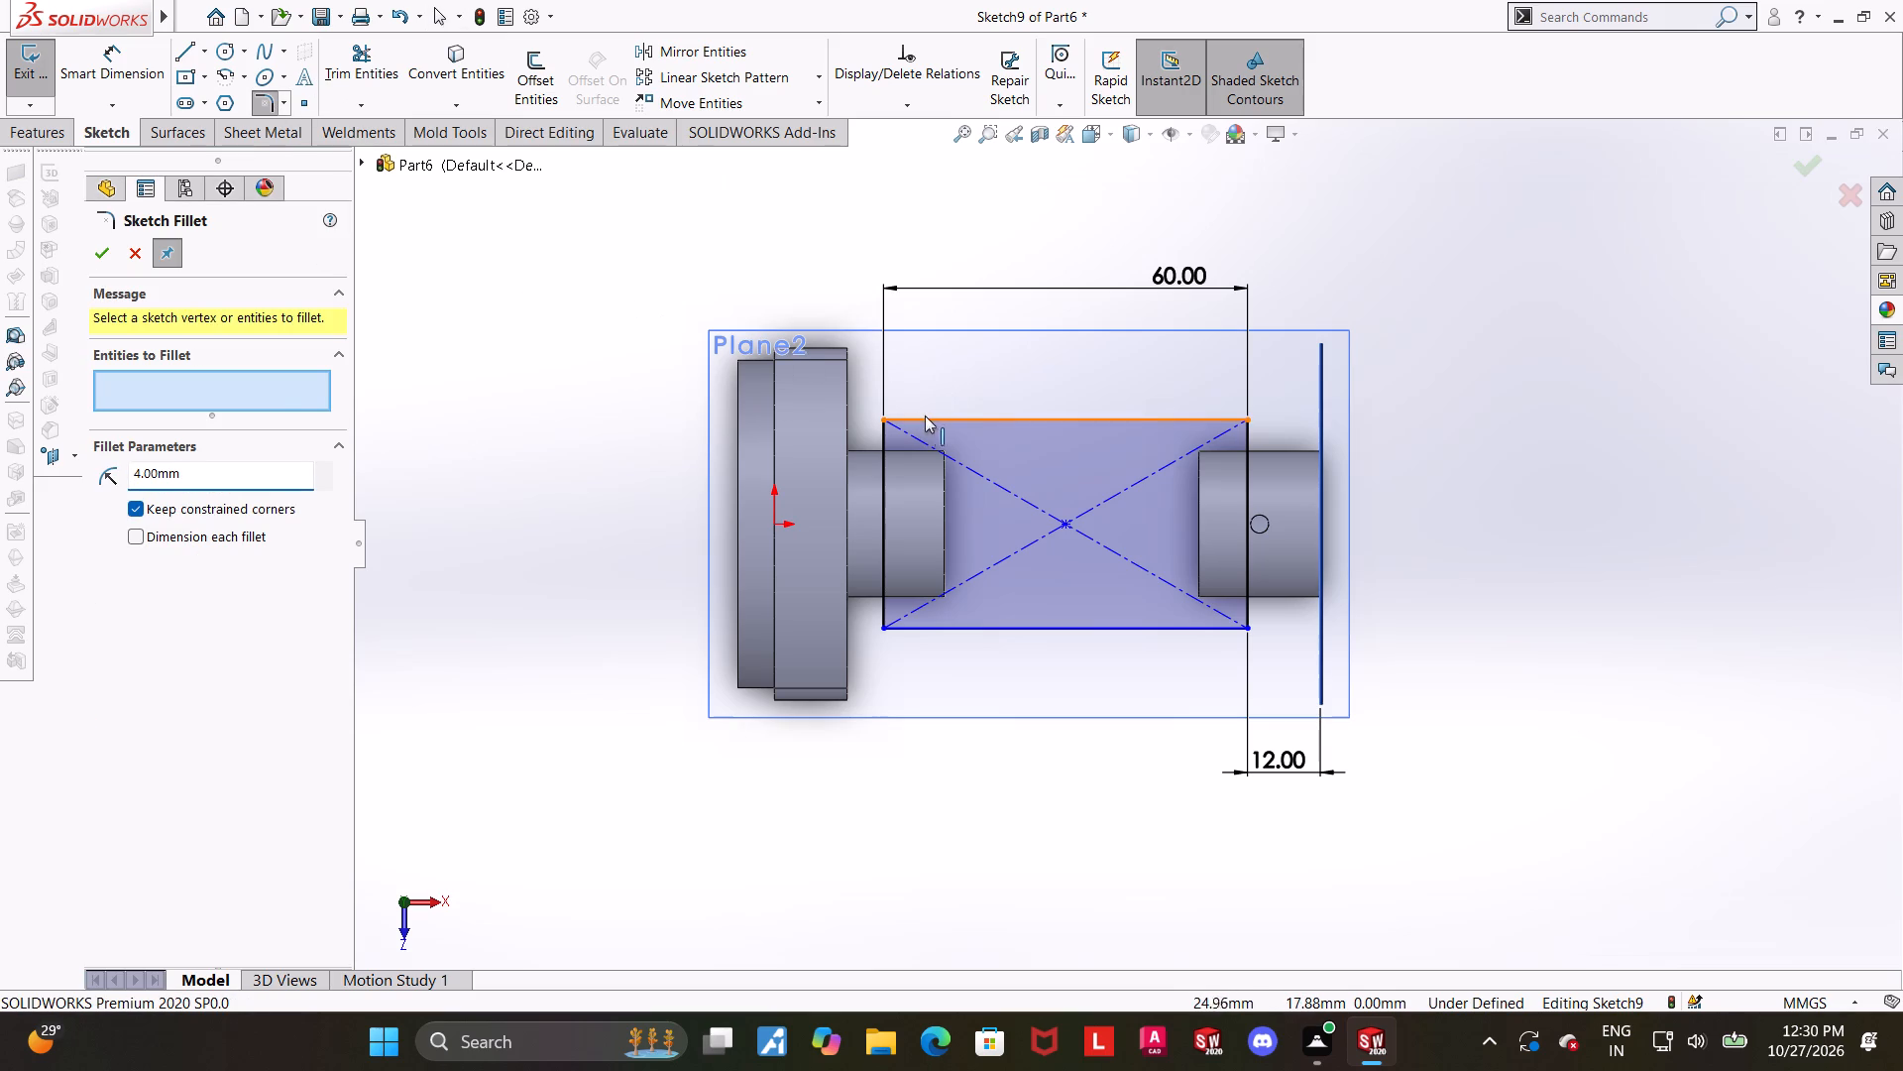
left_click(889, 420)
left_click(1243, 419)
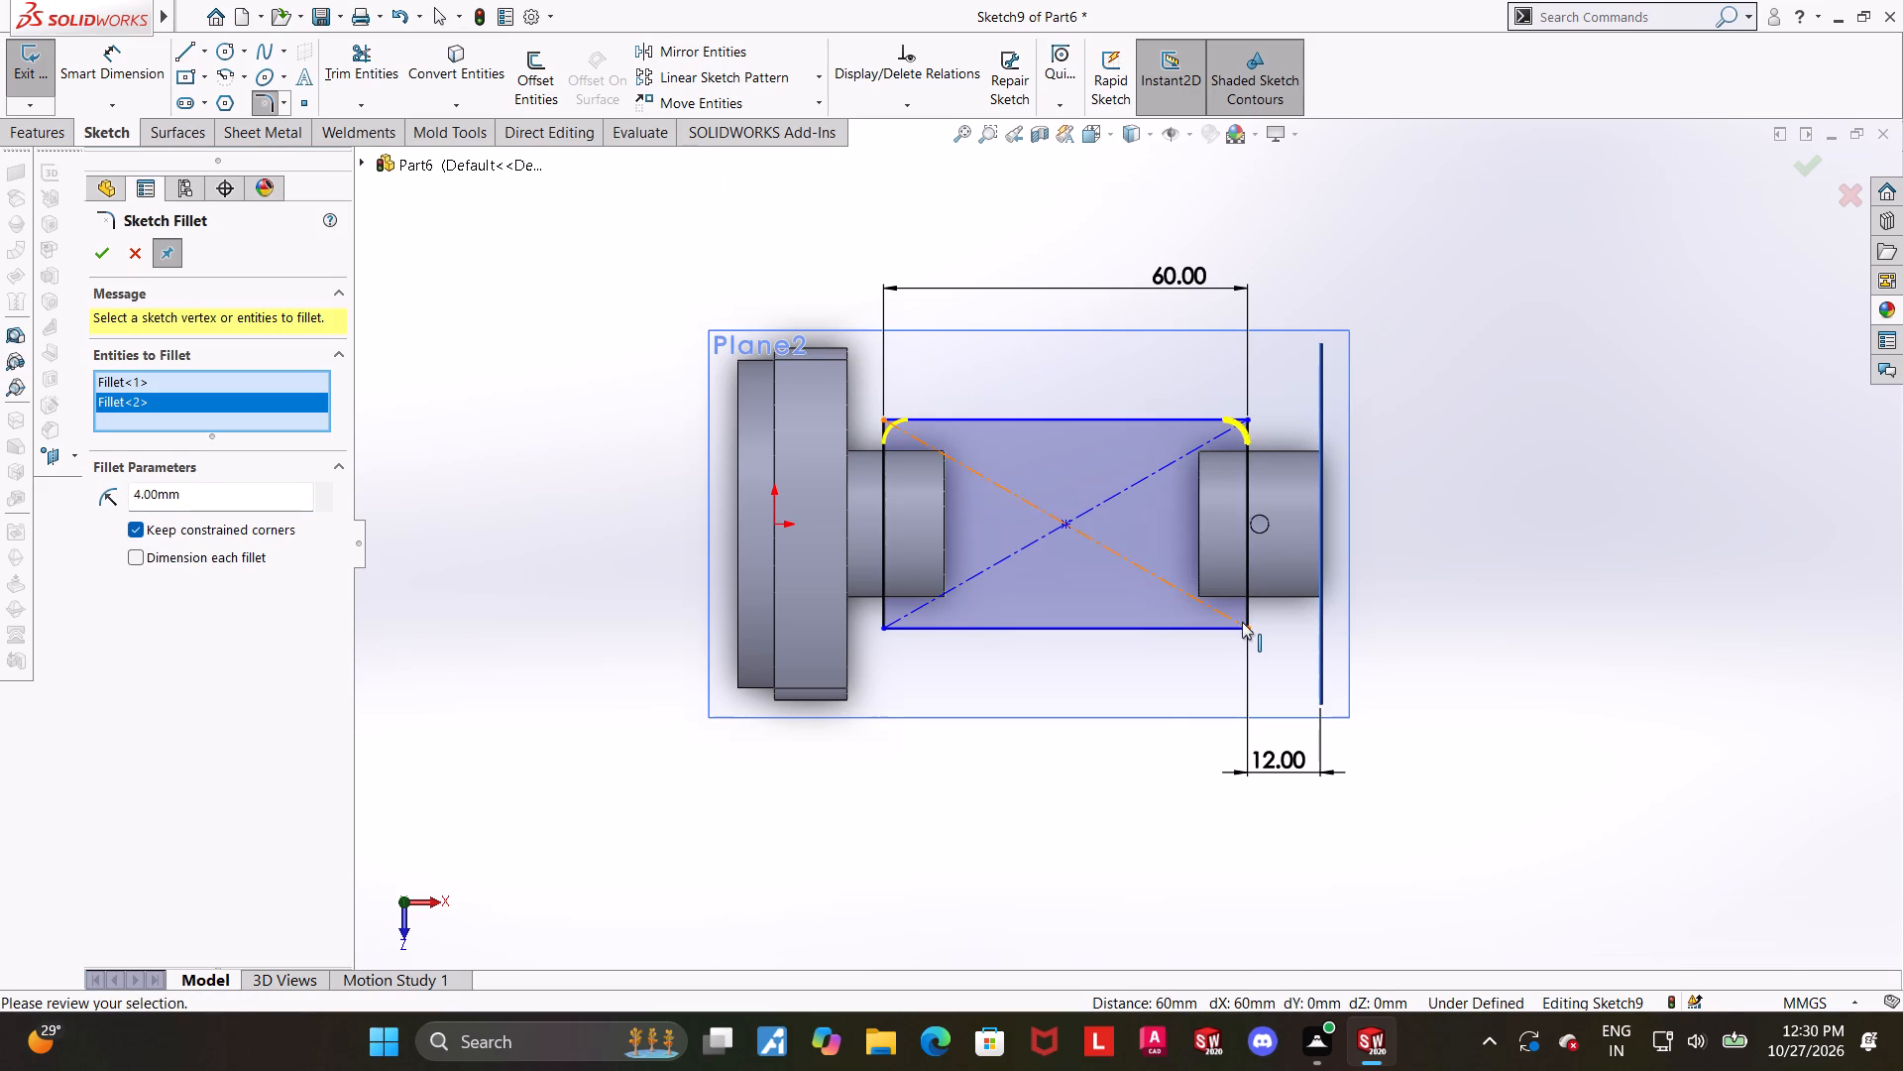
left_click(1250, 629)
left_click(885, 620)
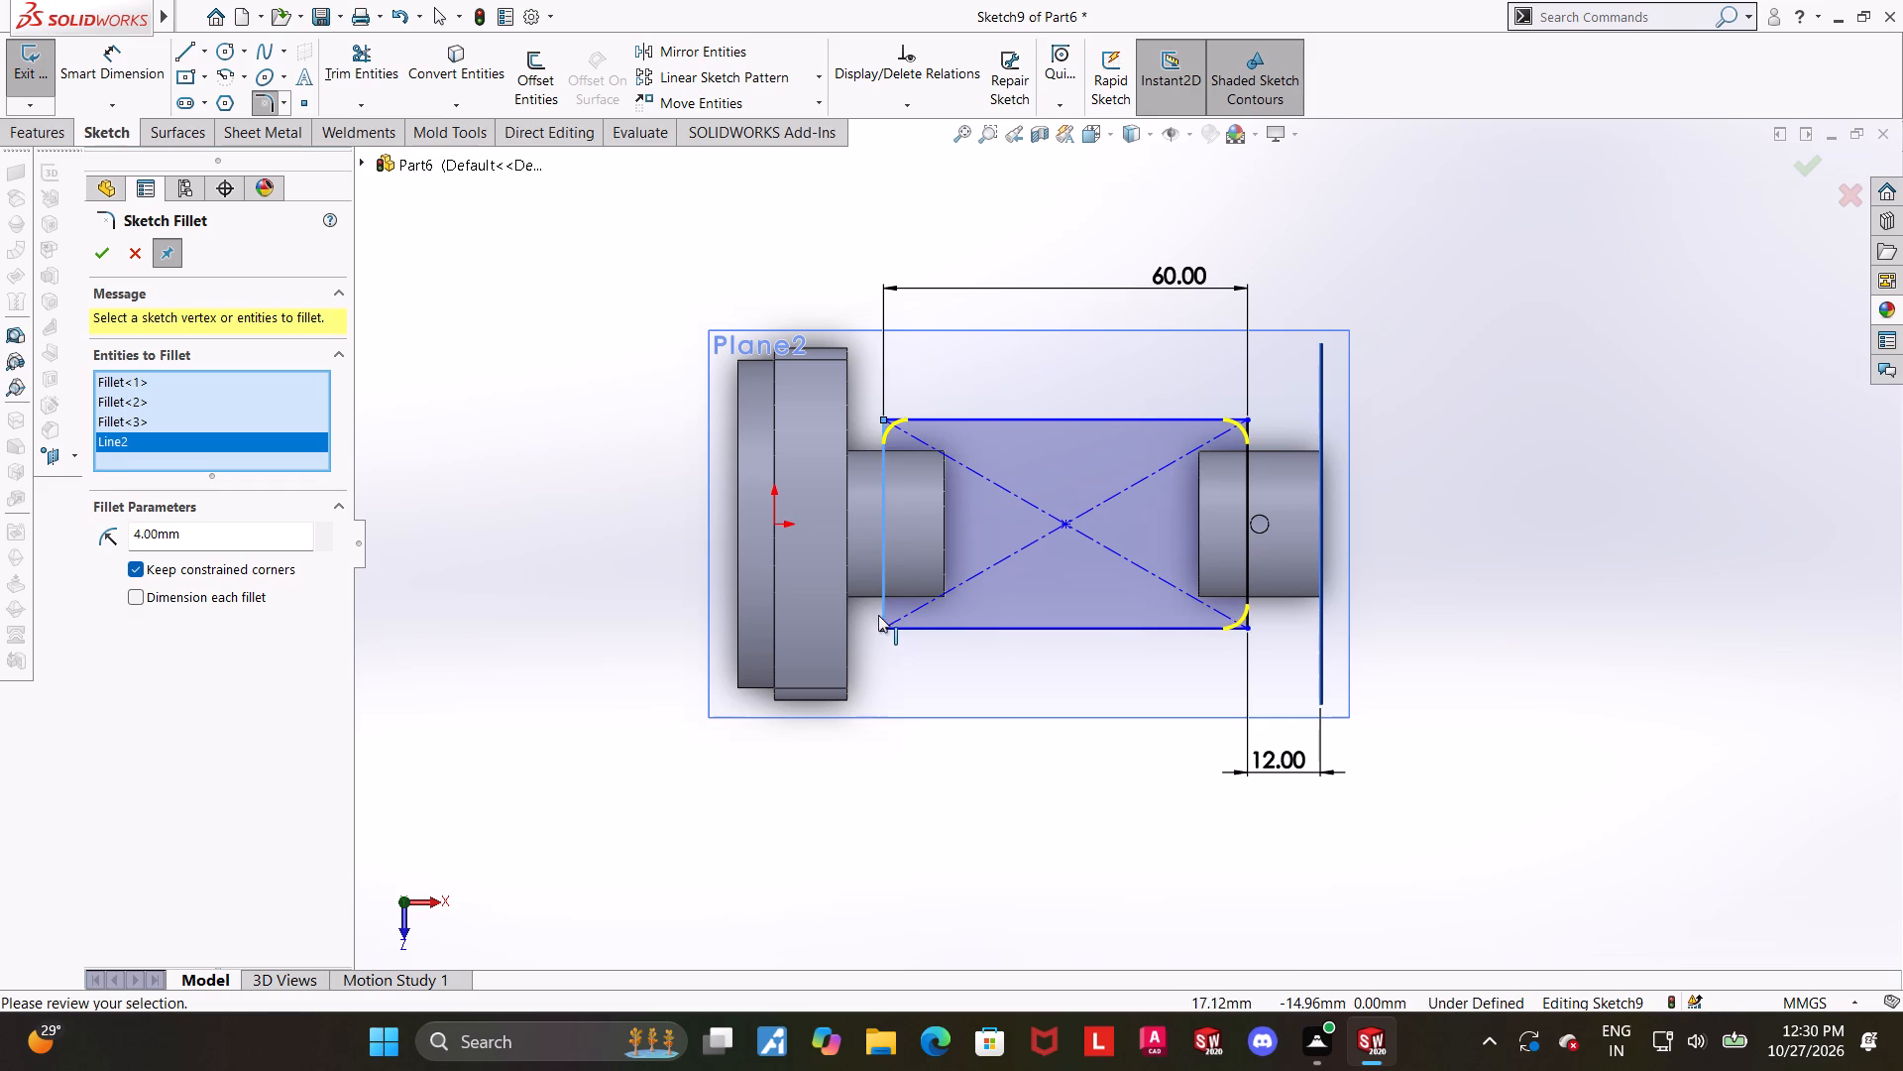
left_click(892, 626)
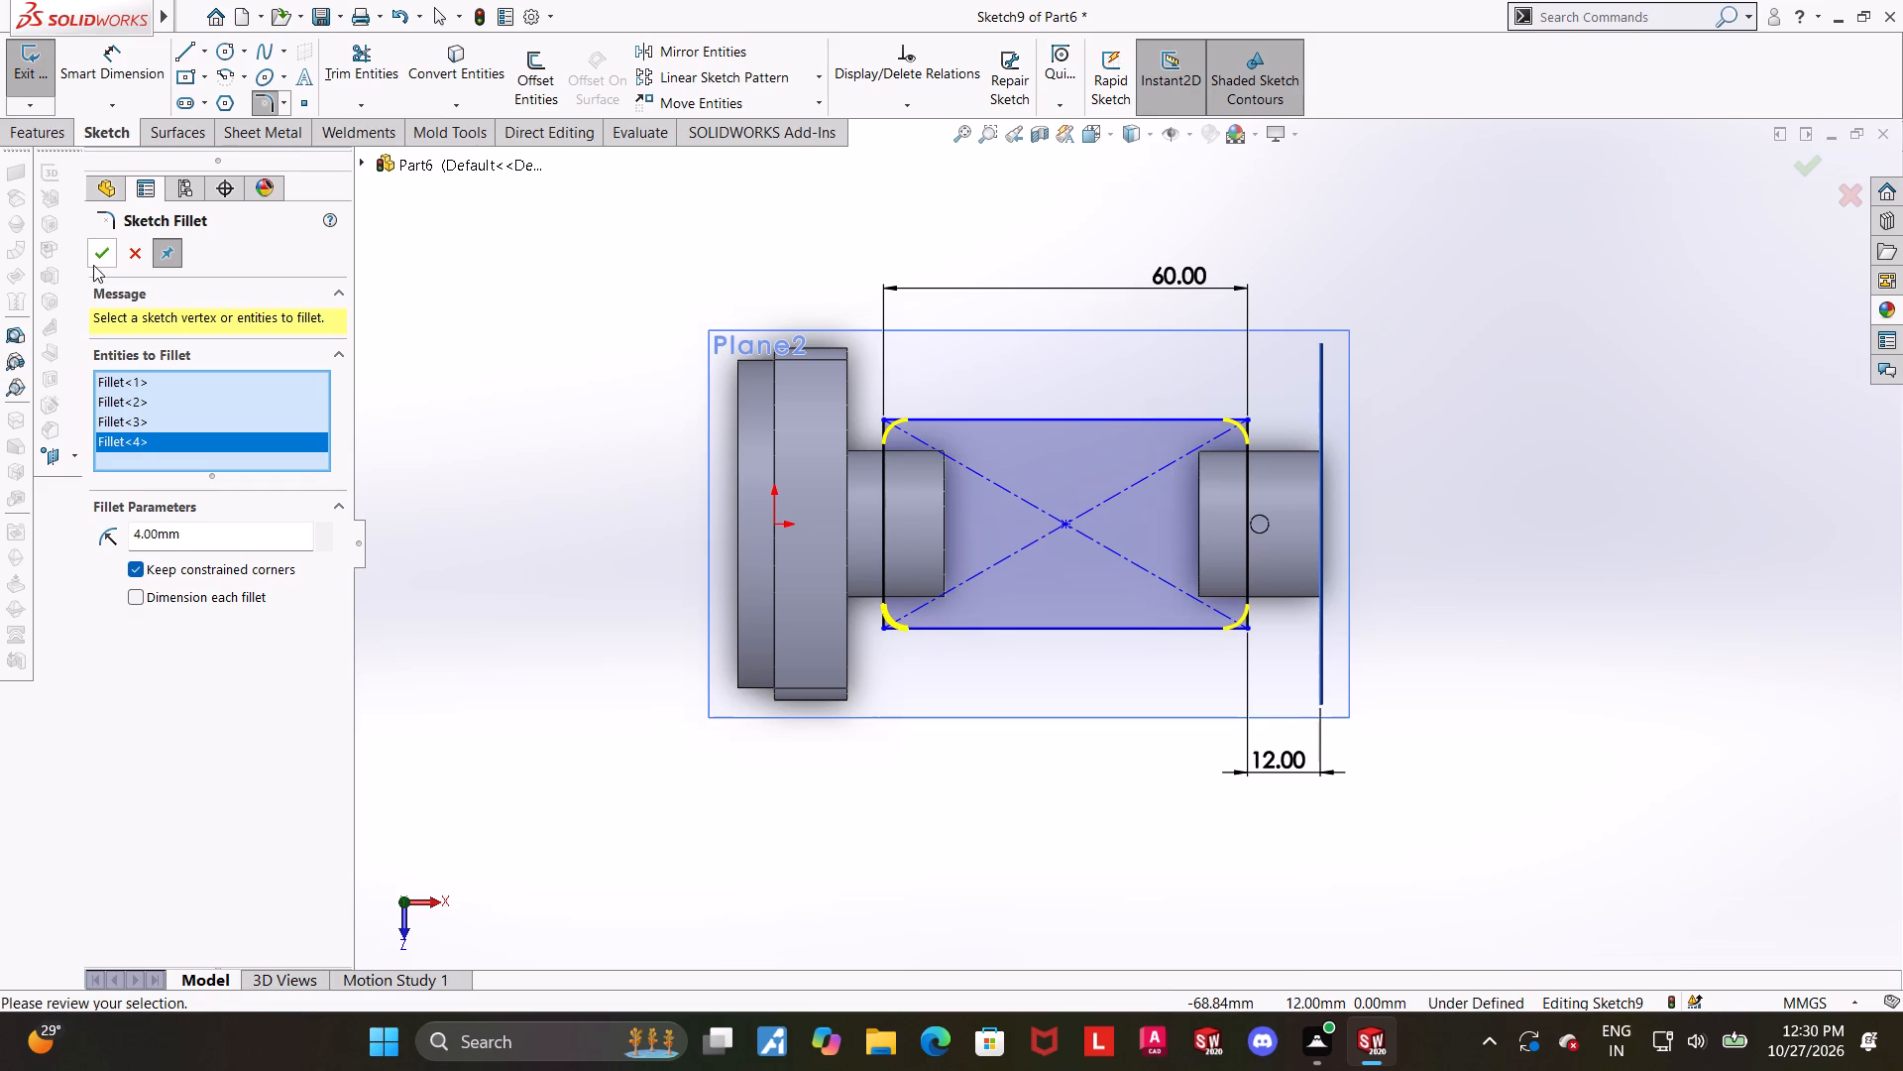
left_click(94, 263)
left_click(1547, 508)
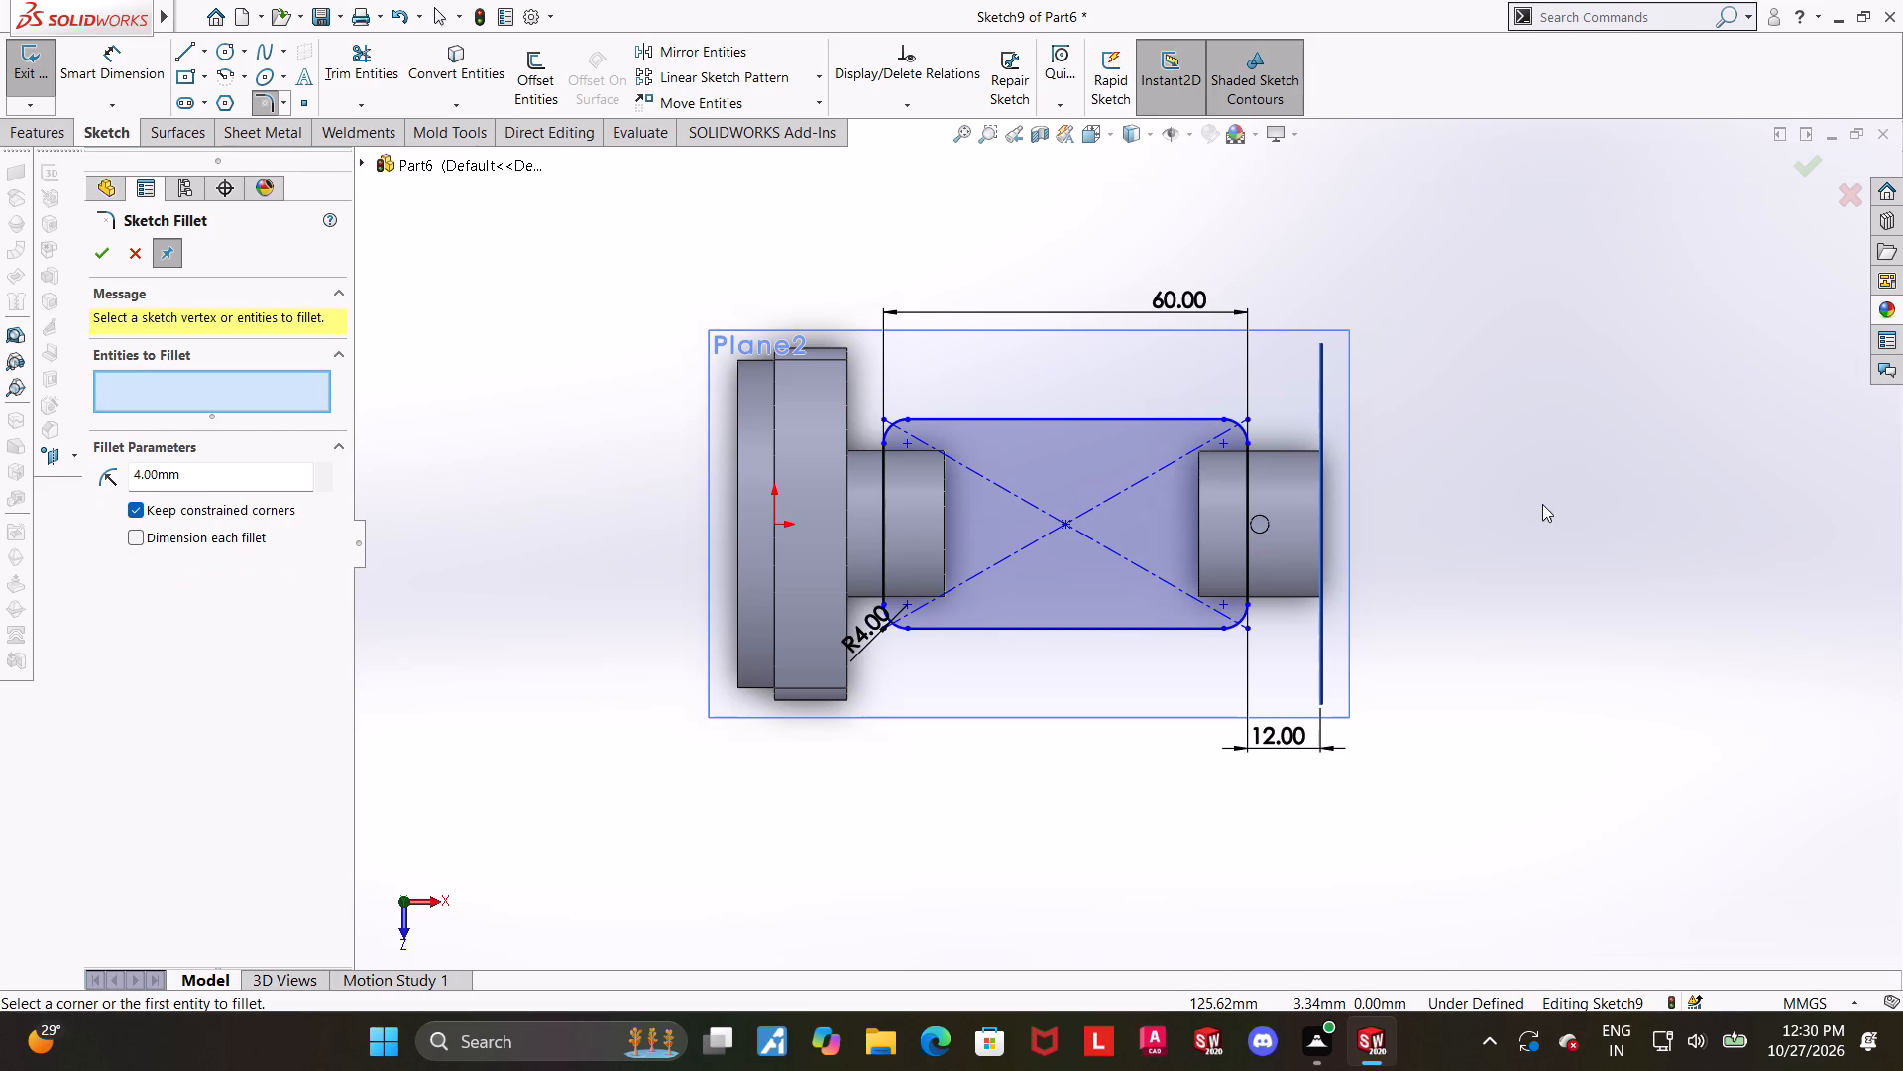
scroll(1537, 526, "up", 1)
middle_click_drag(1444, 593, 1399, 346)
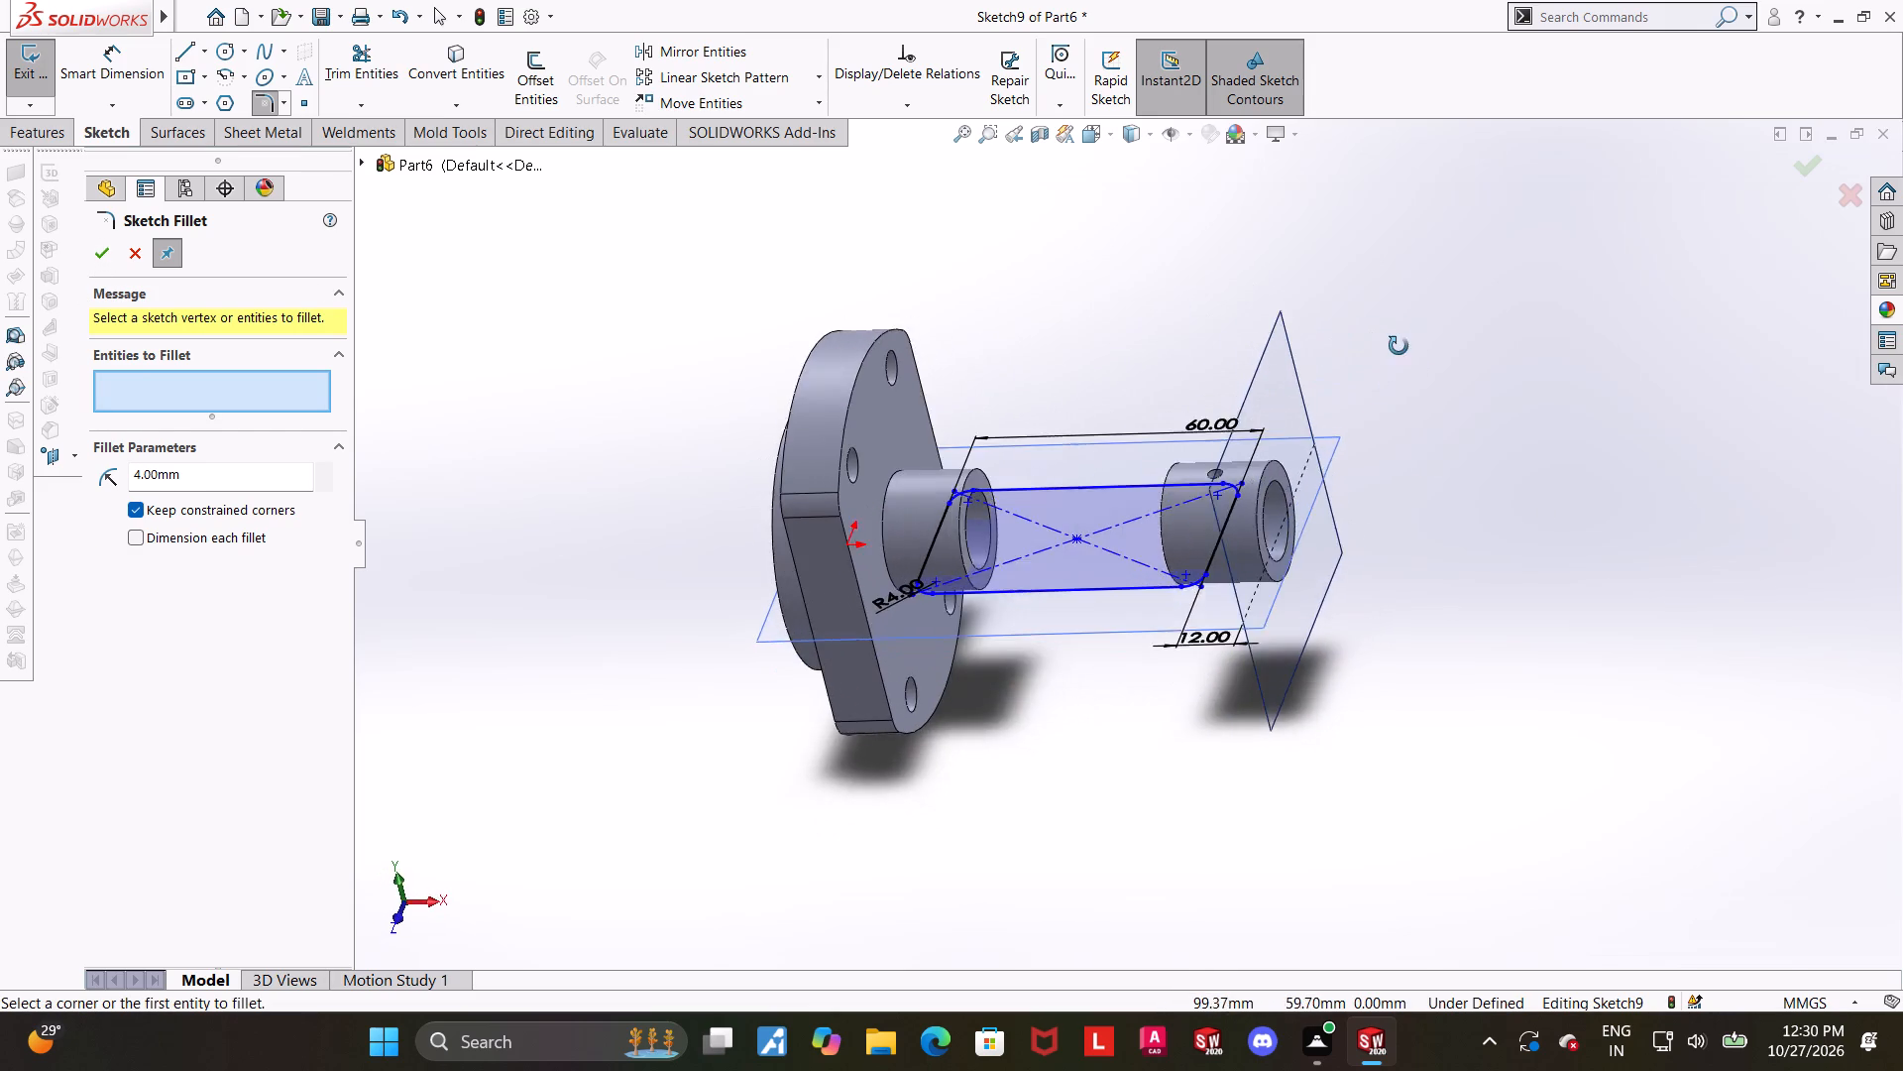
middle_click_drag(1399, 346, 1418, 309)
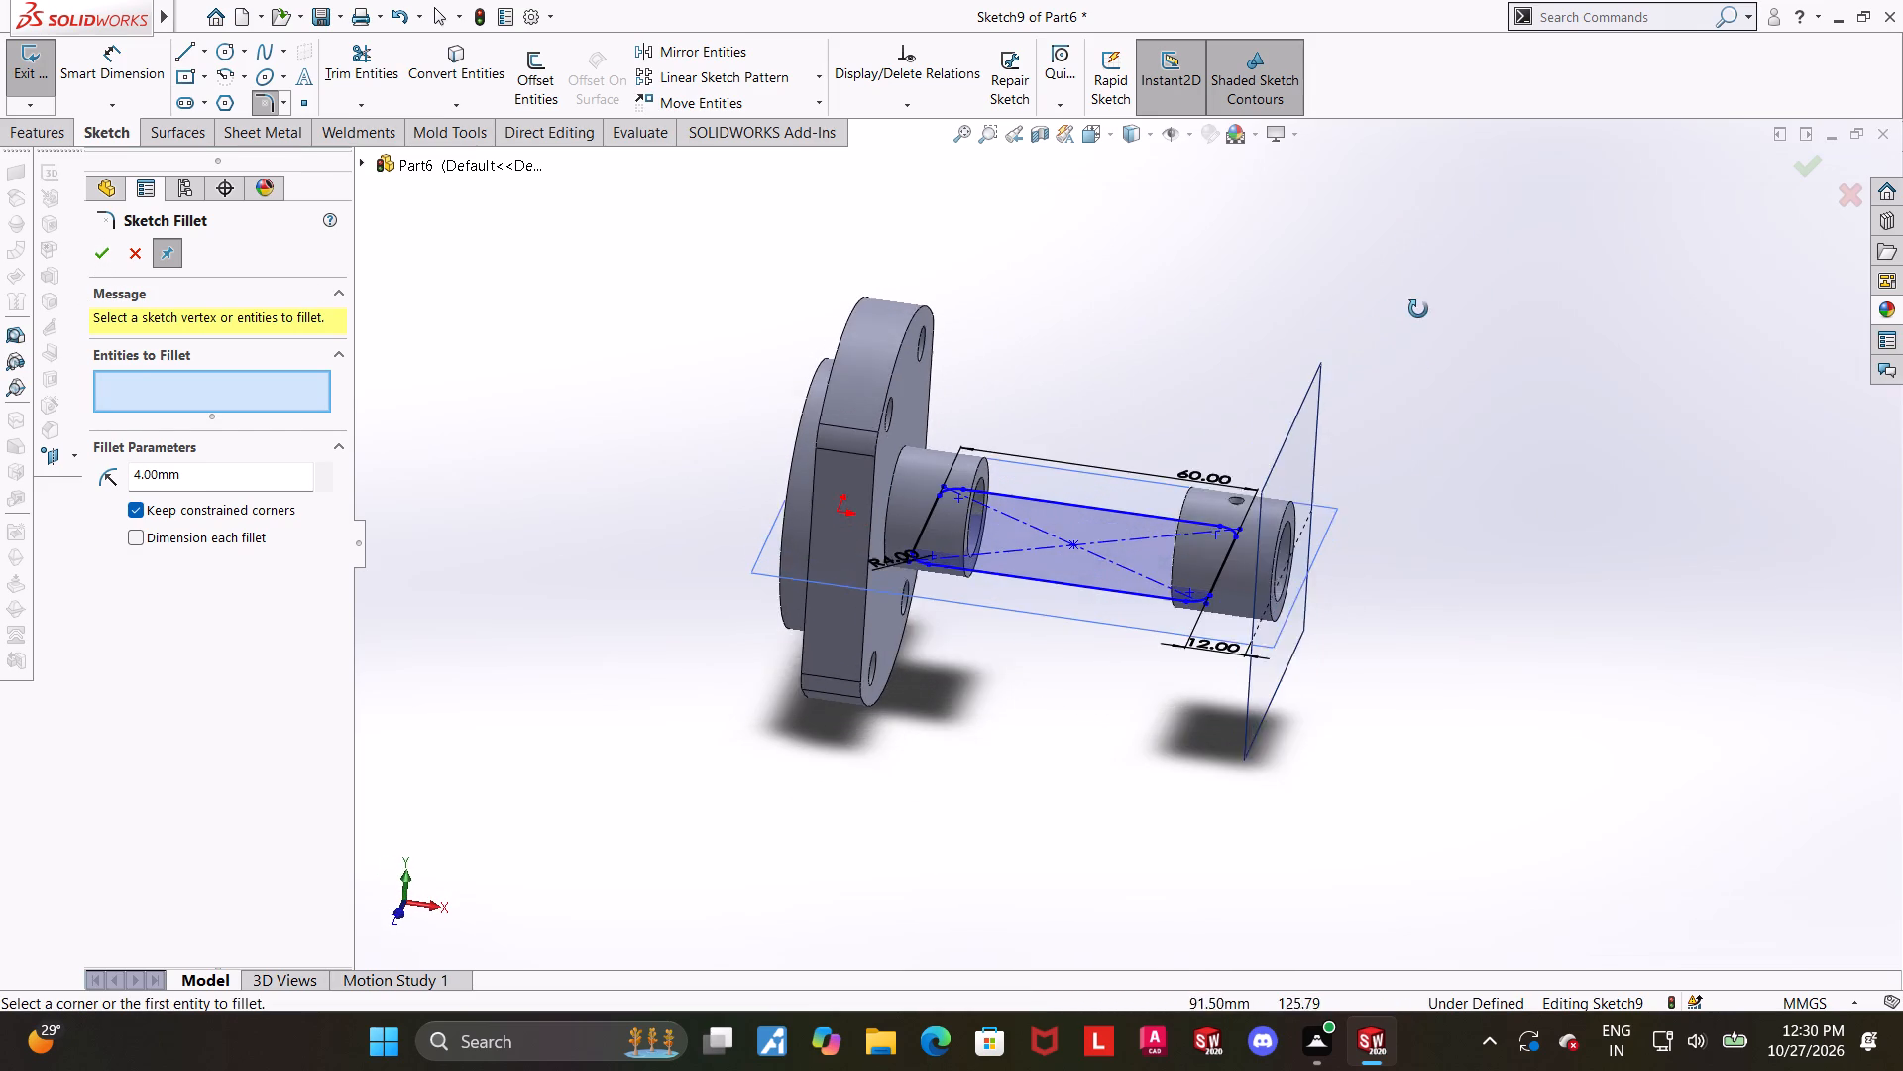
middle_click_drag(1418, 309, 1418, 316)
left_click(113, 240)
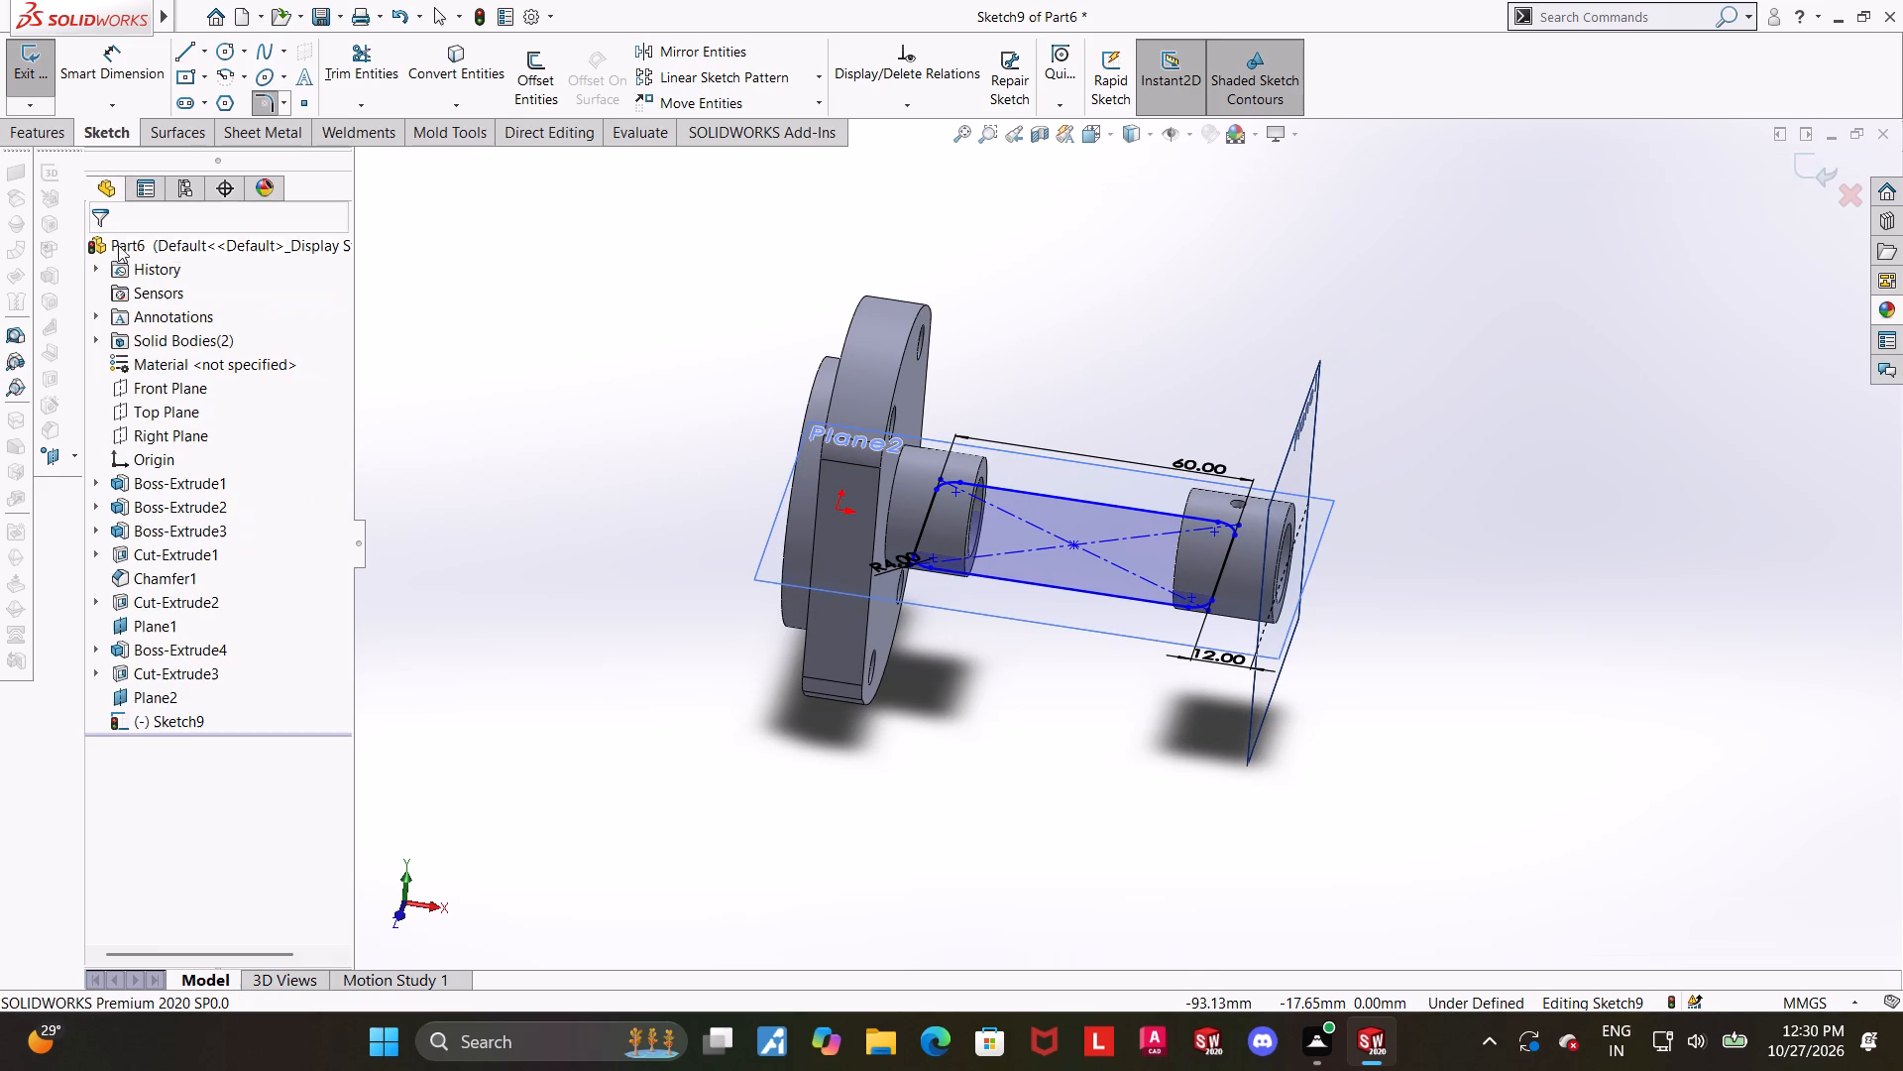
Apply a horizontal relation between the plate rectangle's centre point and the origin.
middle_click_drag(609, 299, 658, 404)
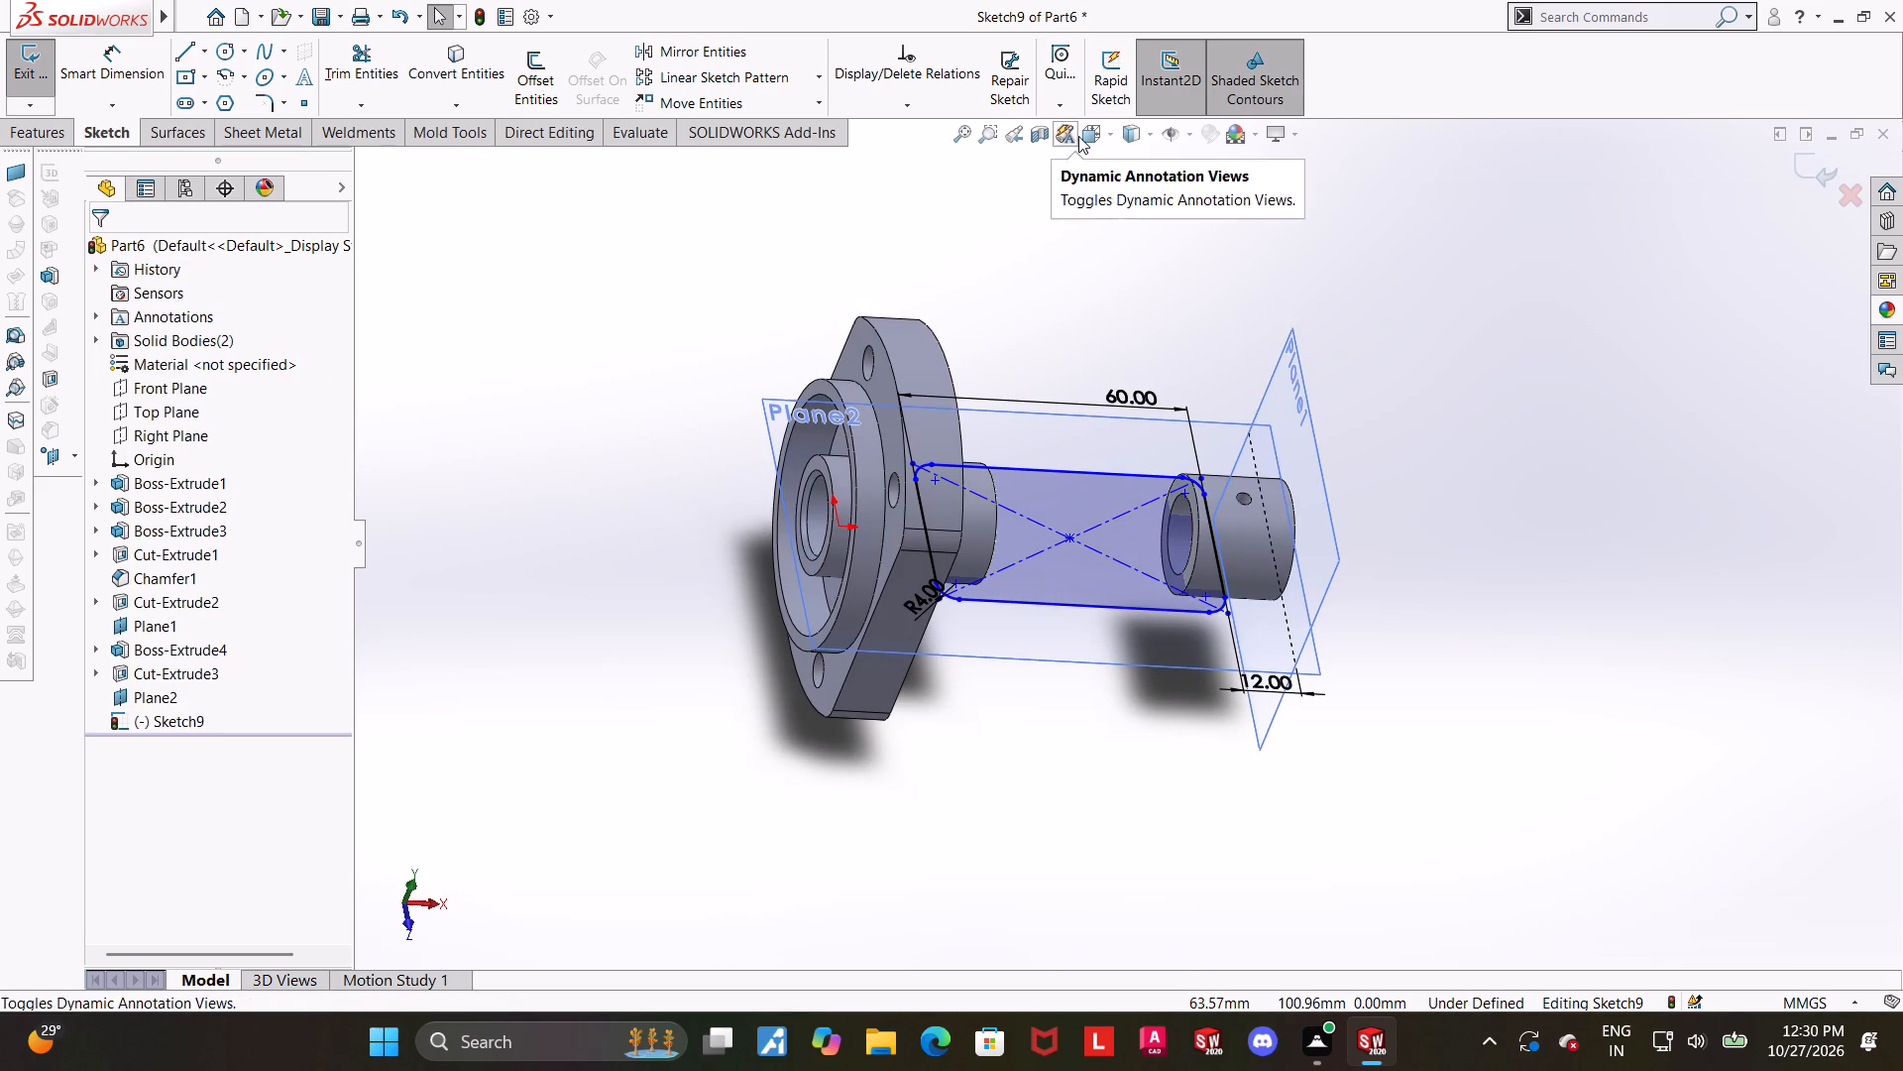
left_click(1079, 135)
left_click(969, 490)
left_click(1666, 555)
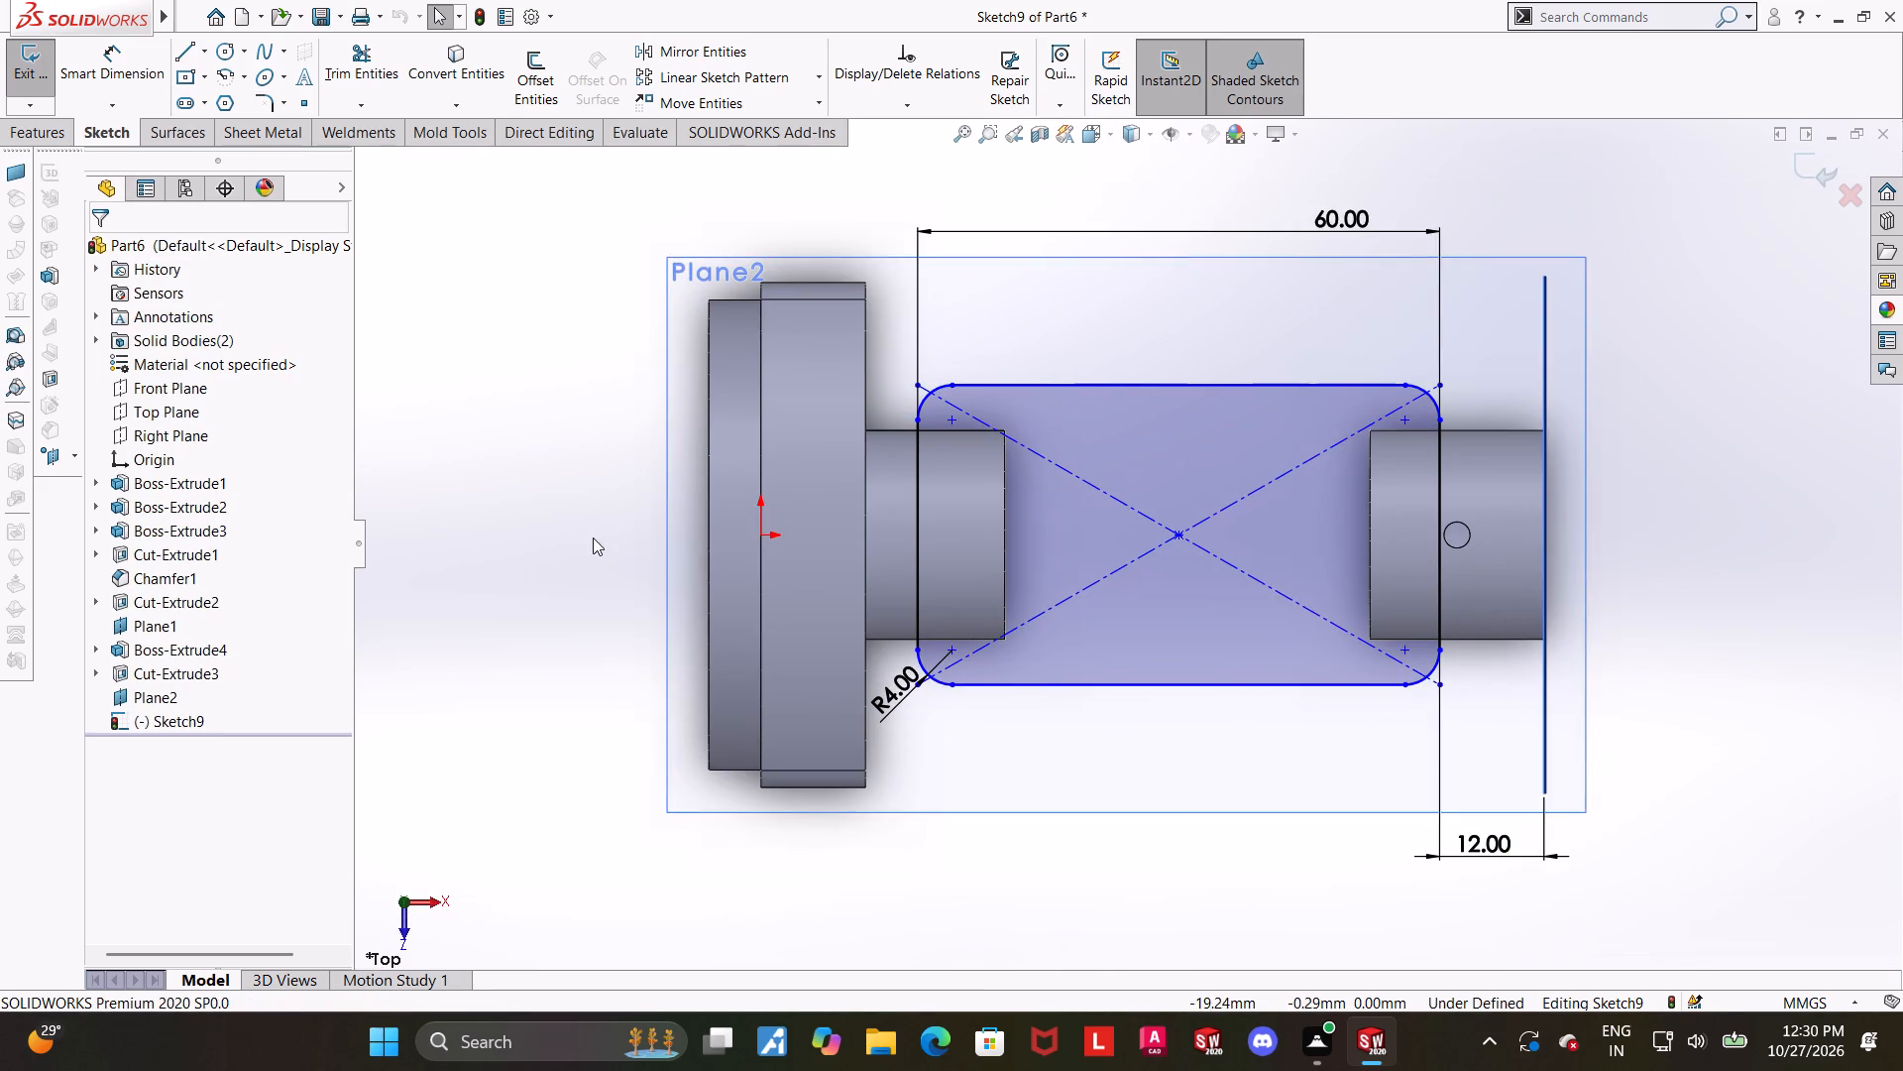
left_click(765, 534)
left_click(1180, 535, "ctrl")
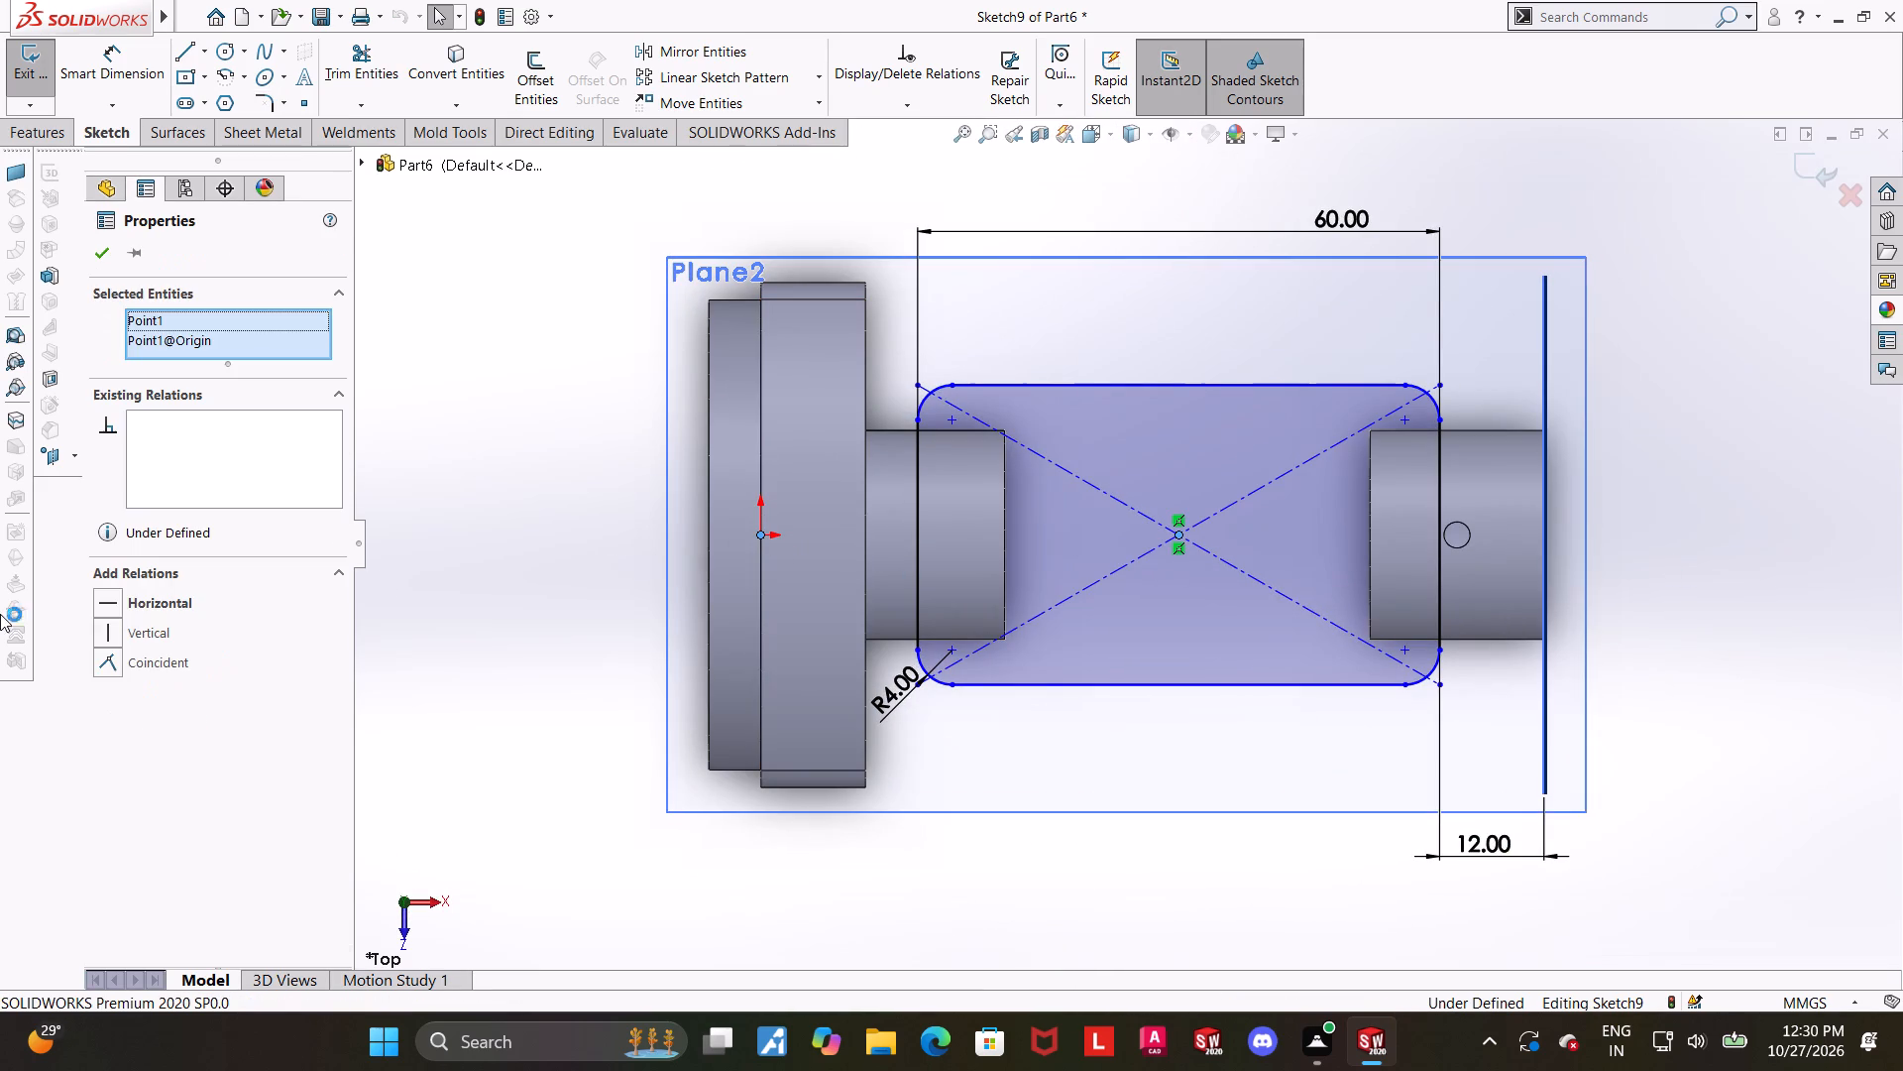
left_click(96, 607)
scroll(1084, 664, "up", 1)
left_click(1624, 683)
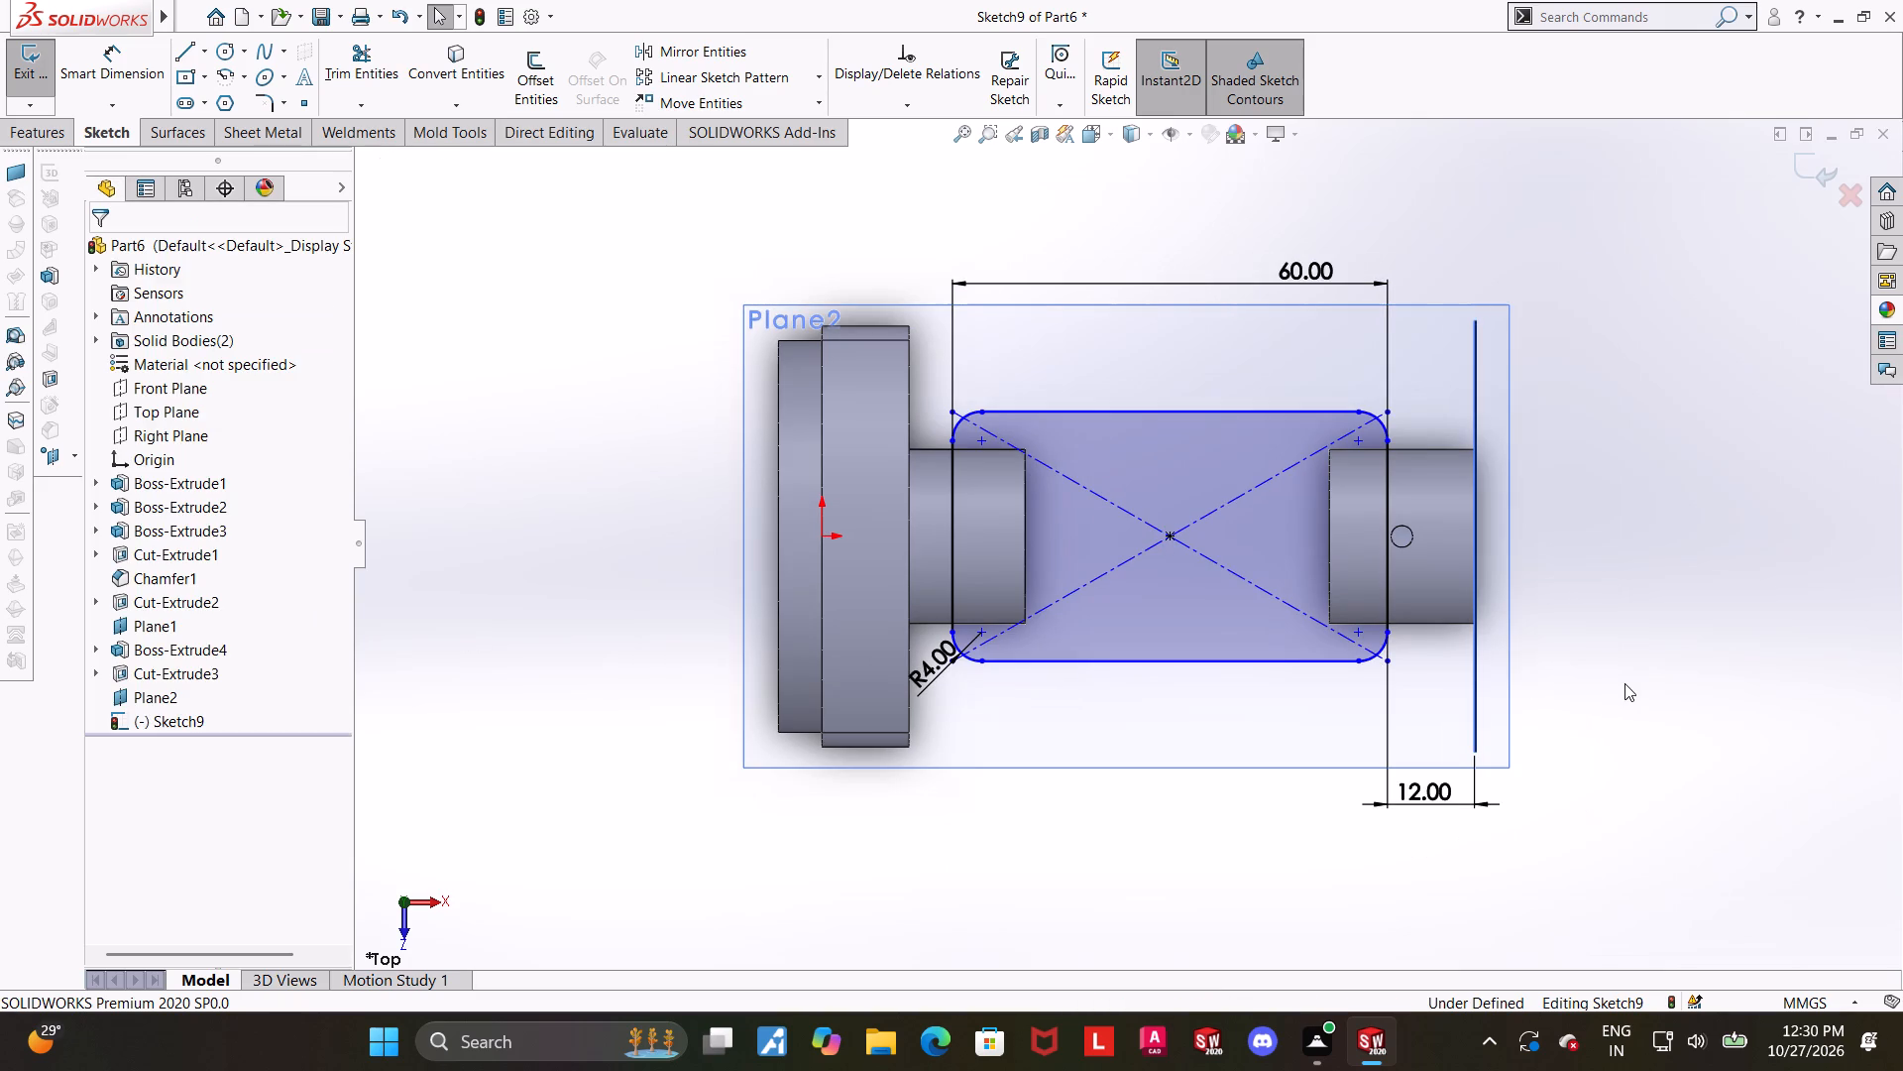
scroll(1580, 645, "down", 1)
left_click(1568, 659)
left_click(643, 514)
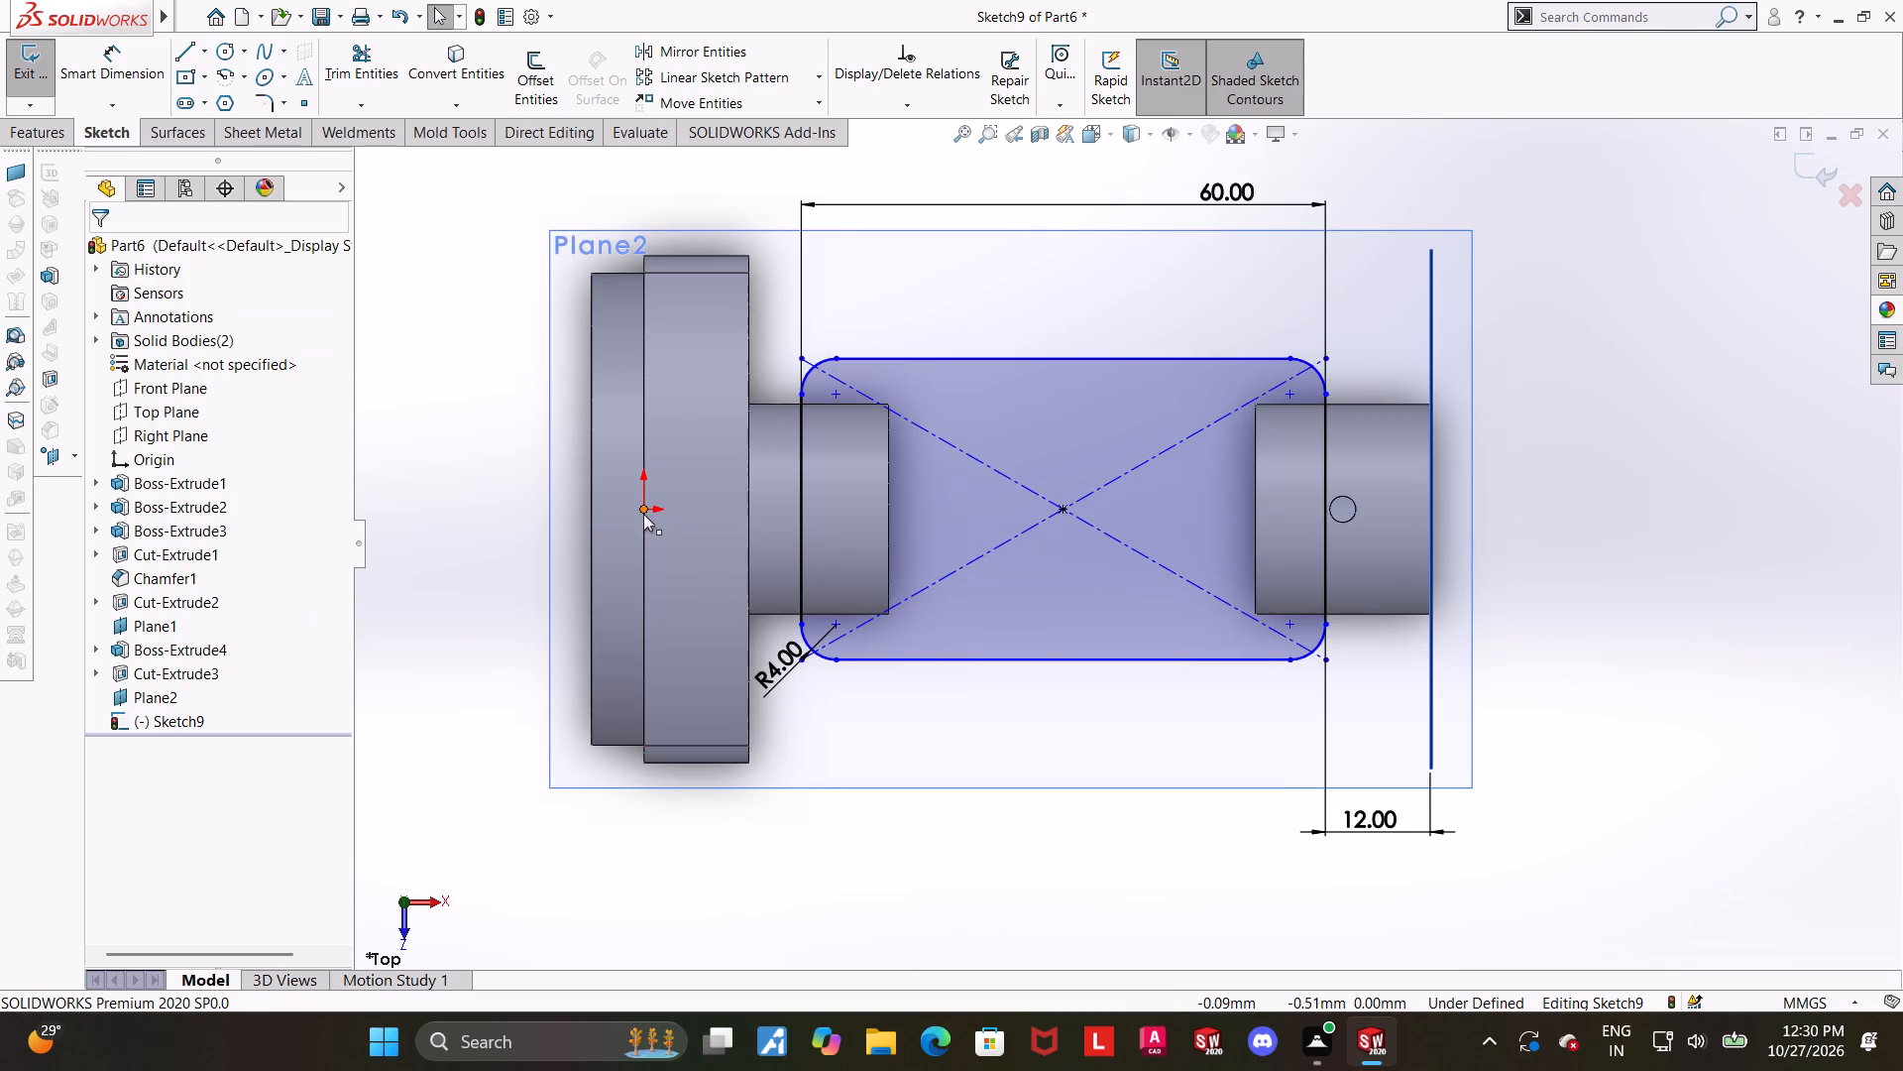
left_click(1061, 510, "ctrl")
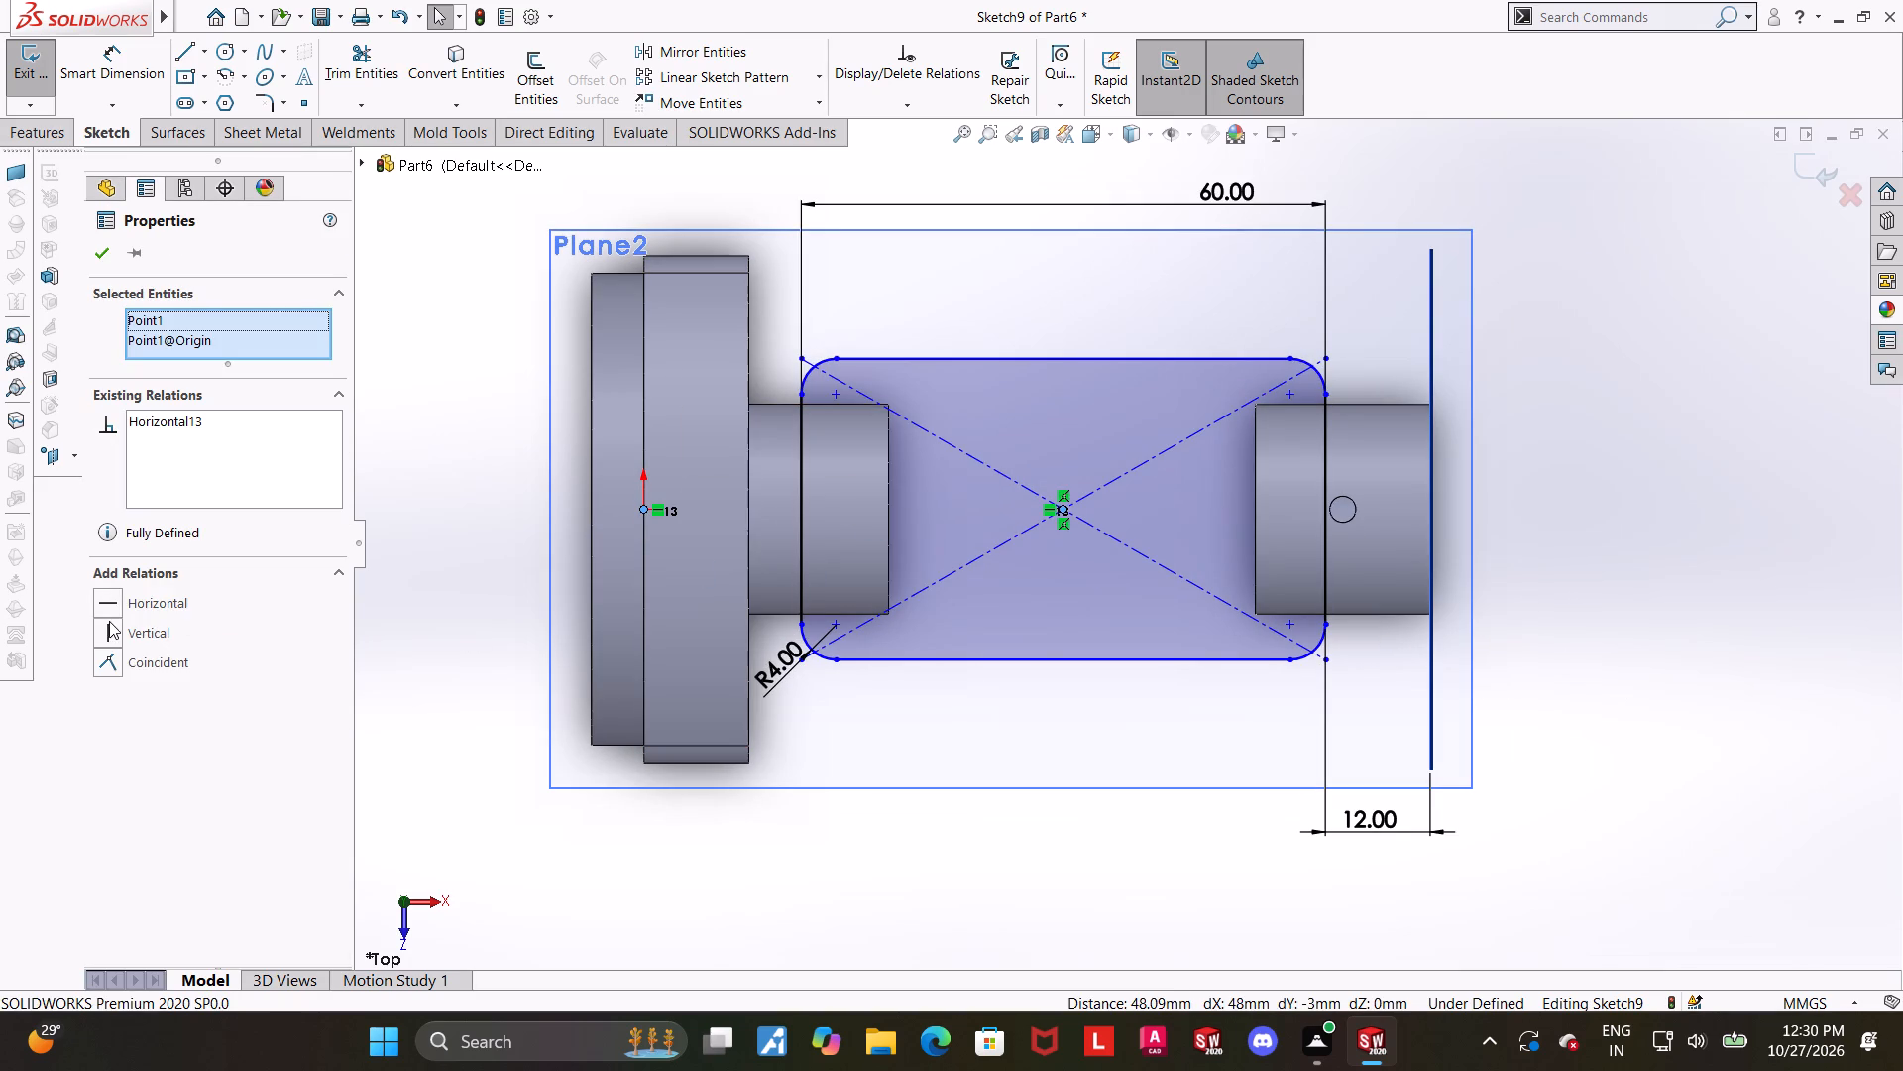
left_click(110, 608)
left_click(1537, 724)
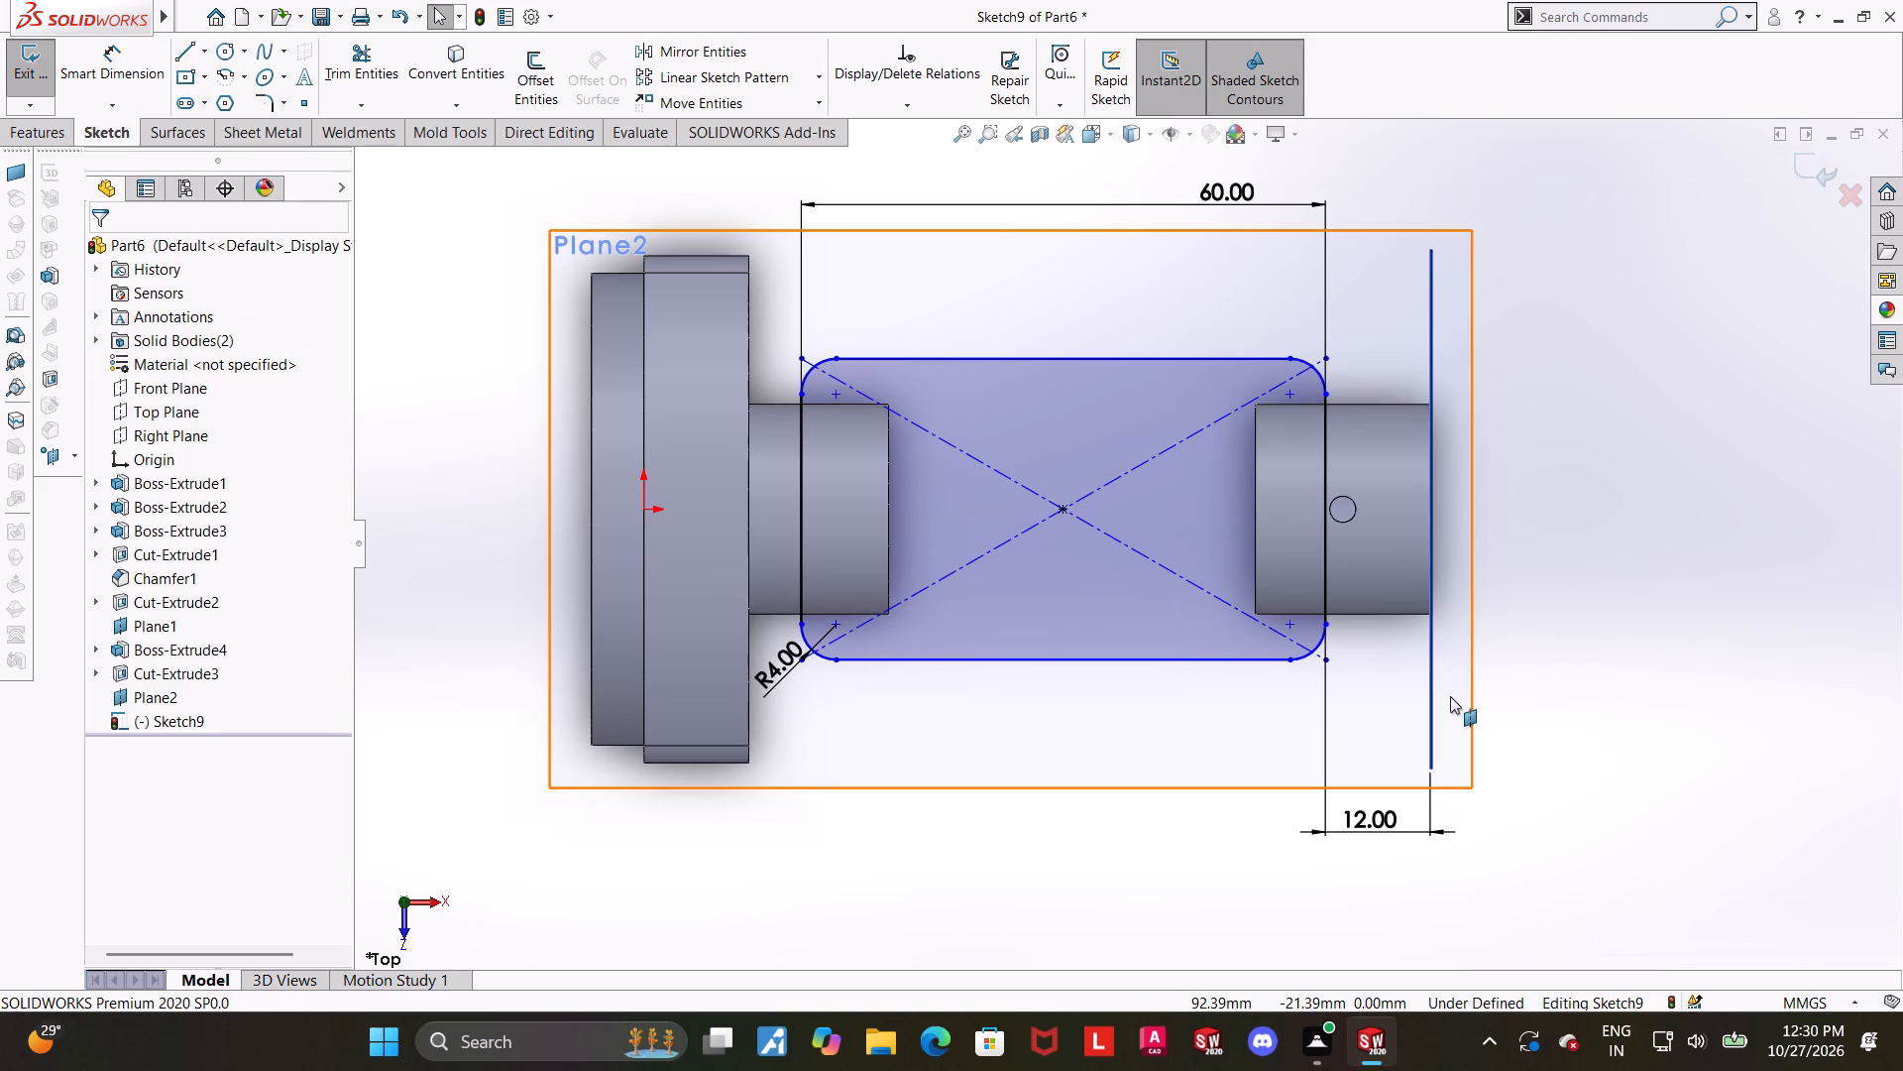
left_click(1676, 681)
Hide Plane2, the offset plane carrying the plate sketch.
middle_click_drag(1631, 666, 1595, 493)
right_click(168, 690)
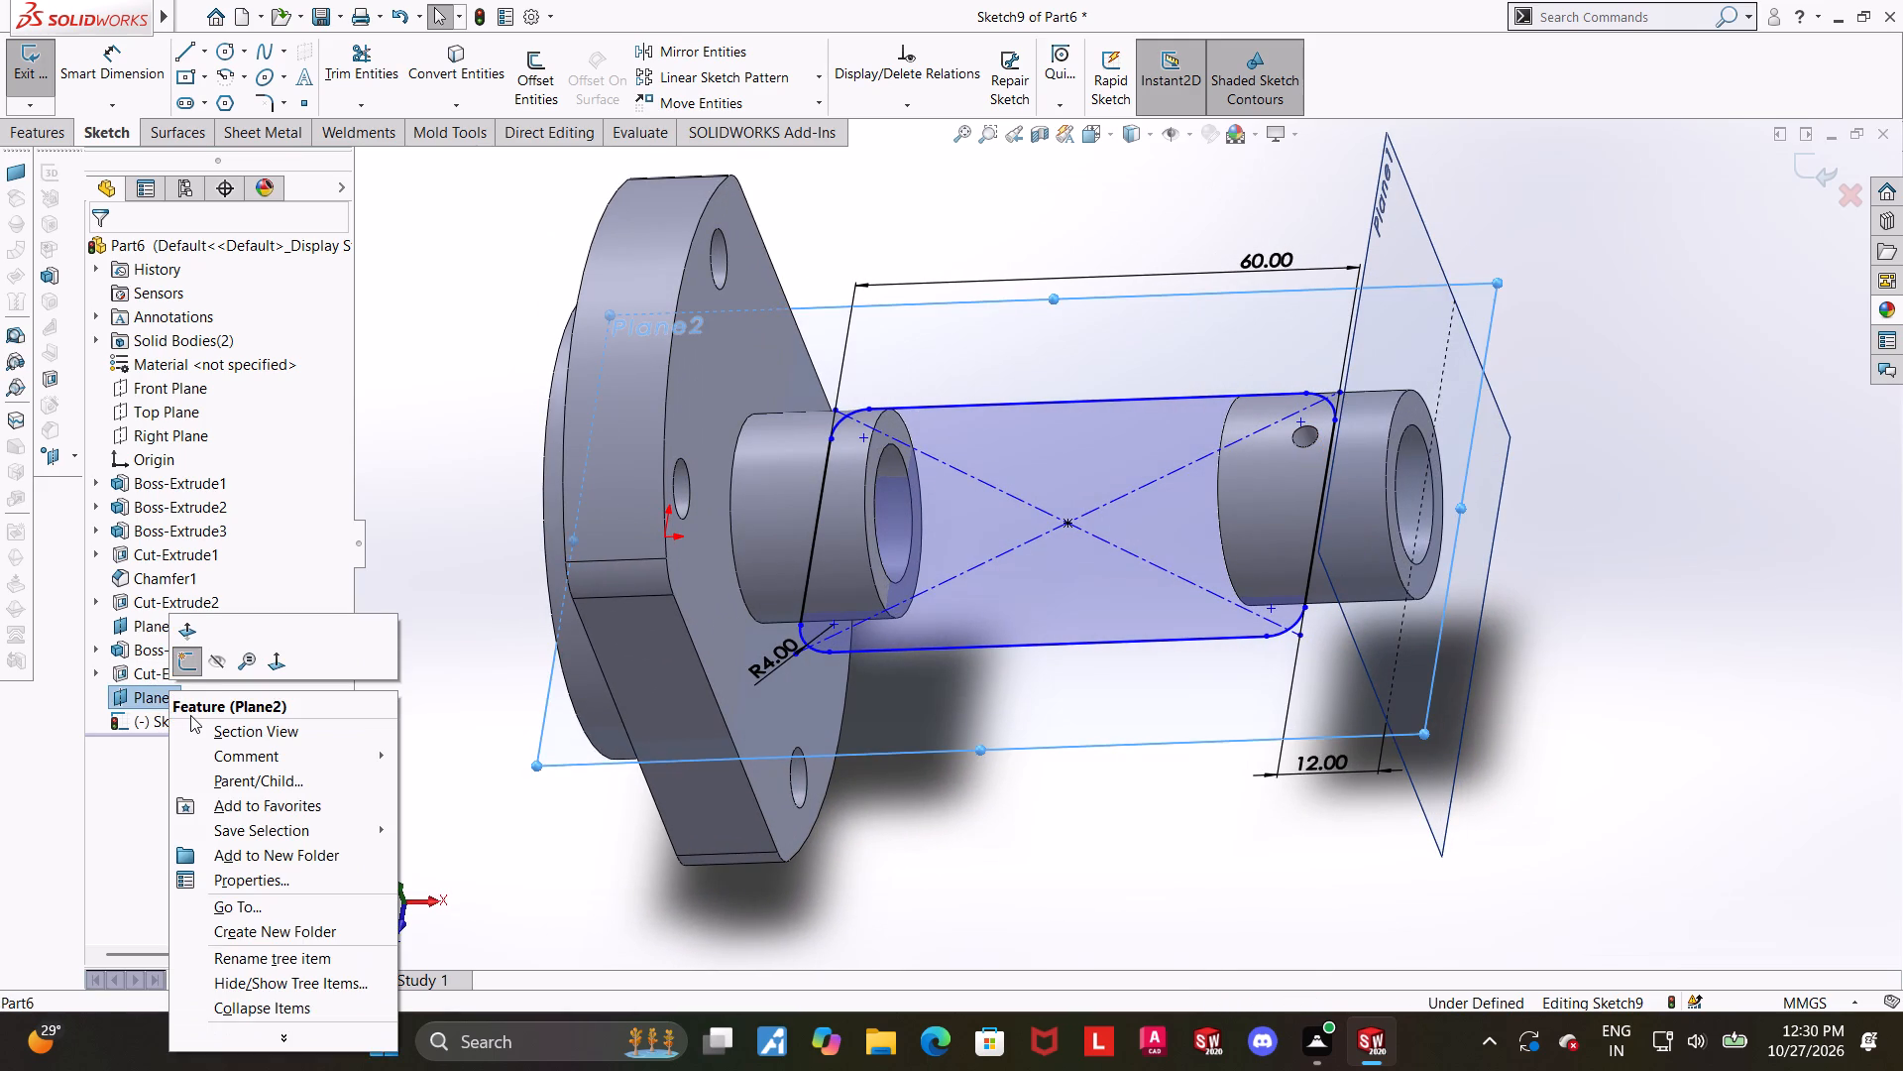
left_click(217, 668)
left_click(1697, 699)
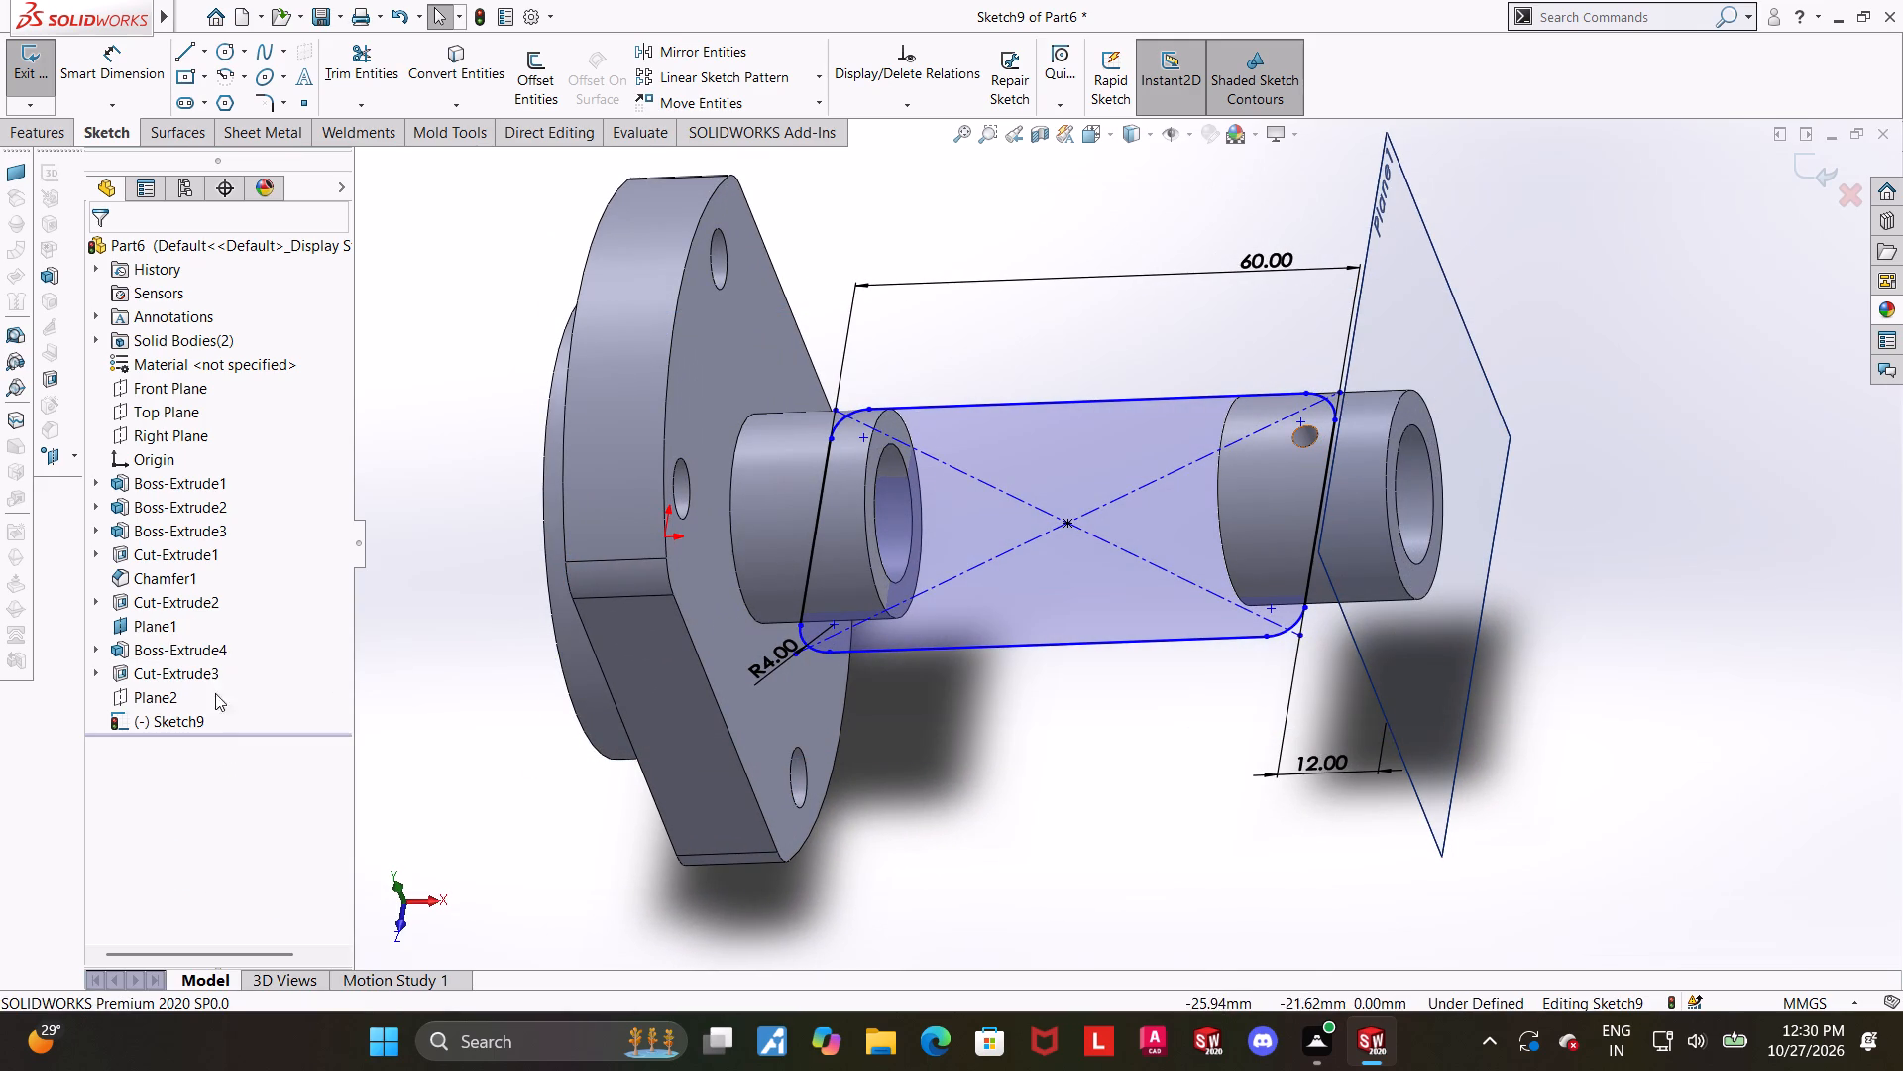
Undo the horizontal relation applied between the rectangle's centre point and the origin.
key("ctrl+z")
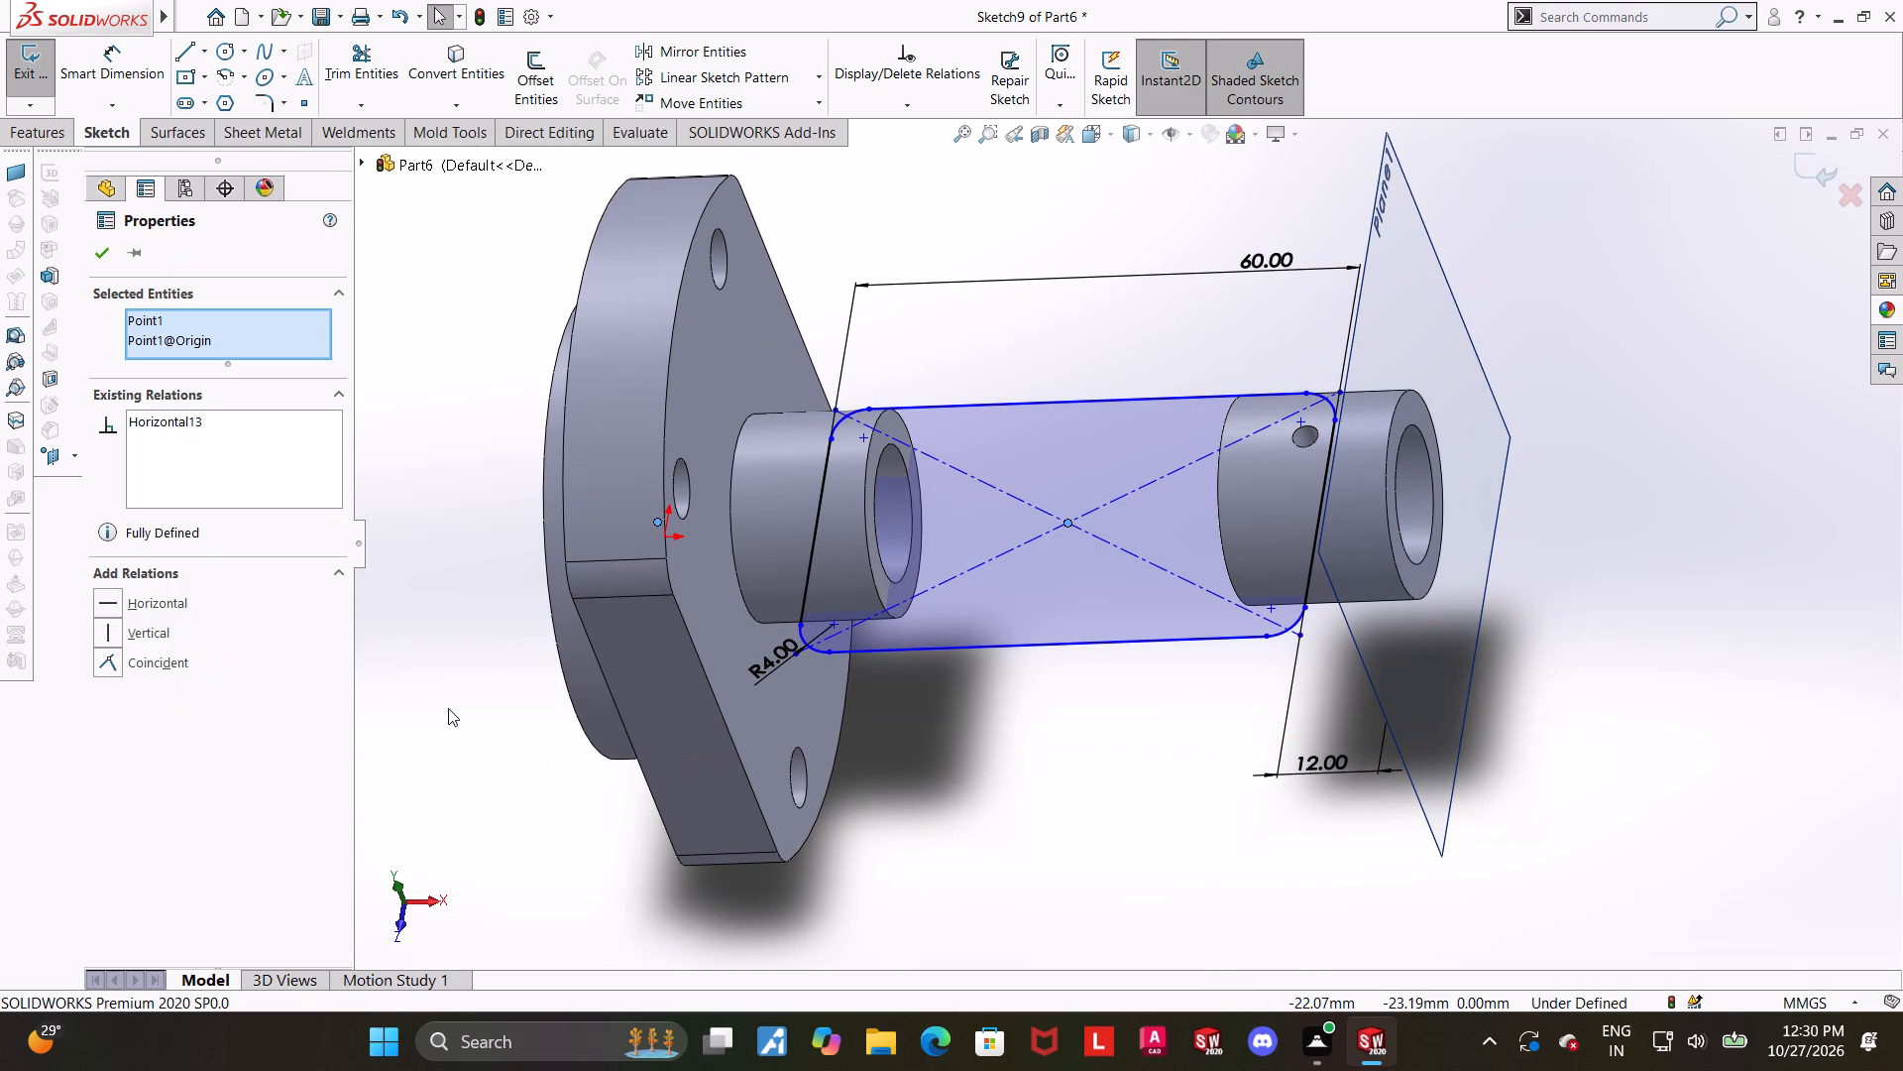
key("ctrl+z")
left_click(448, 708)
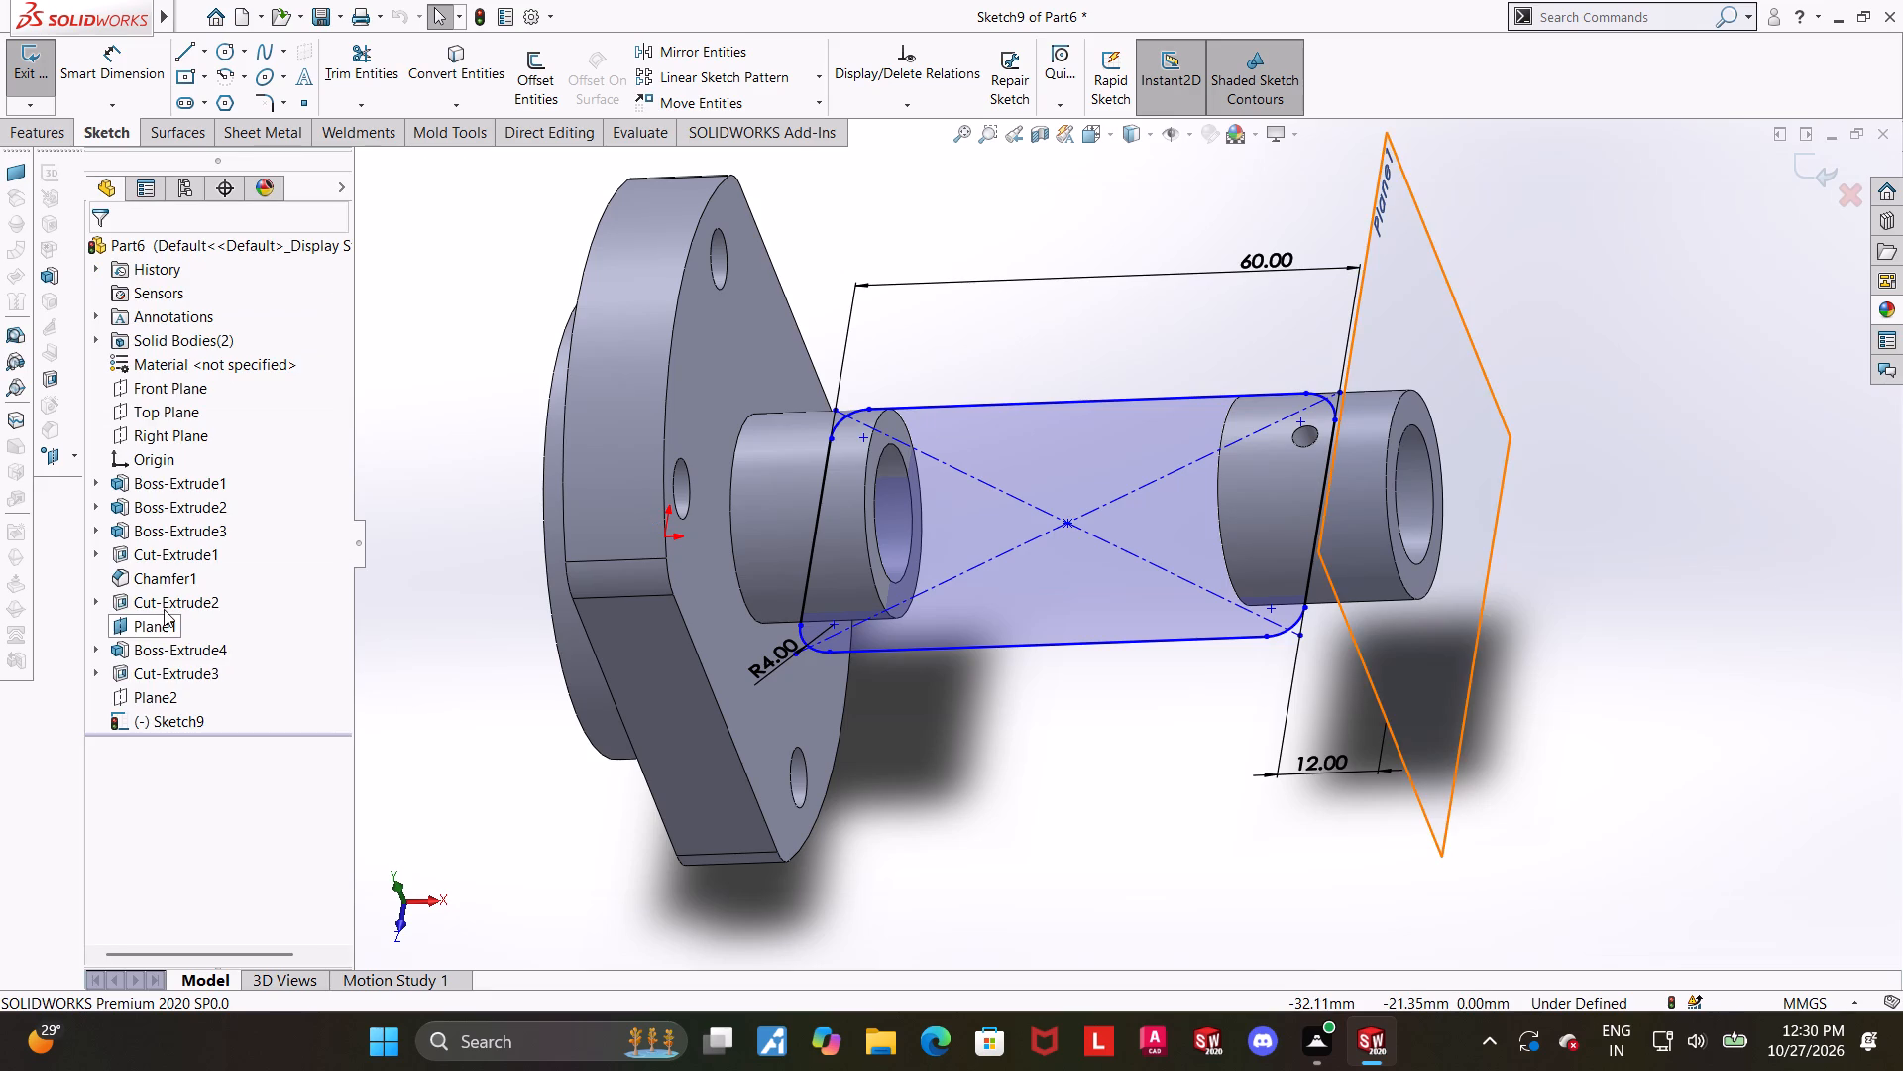
Hide Plane1 at the sleeve's outer end.
right_click(157, 627)
left_click(215, 590)
left_click(1538, 654)
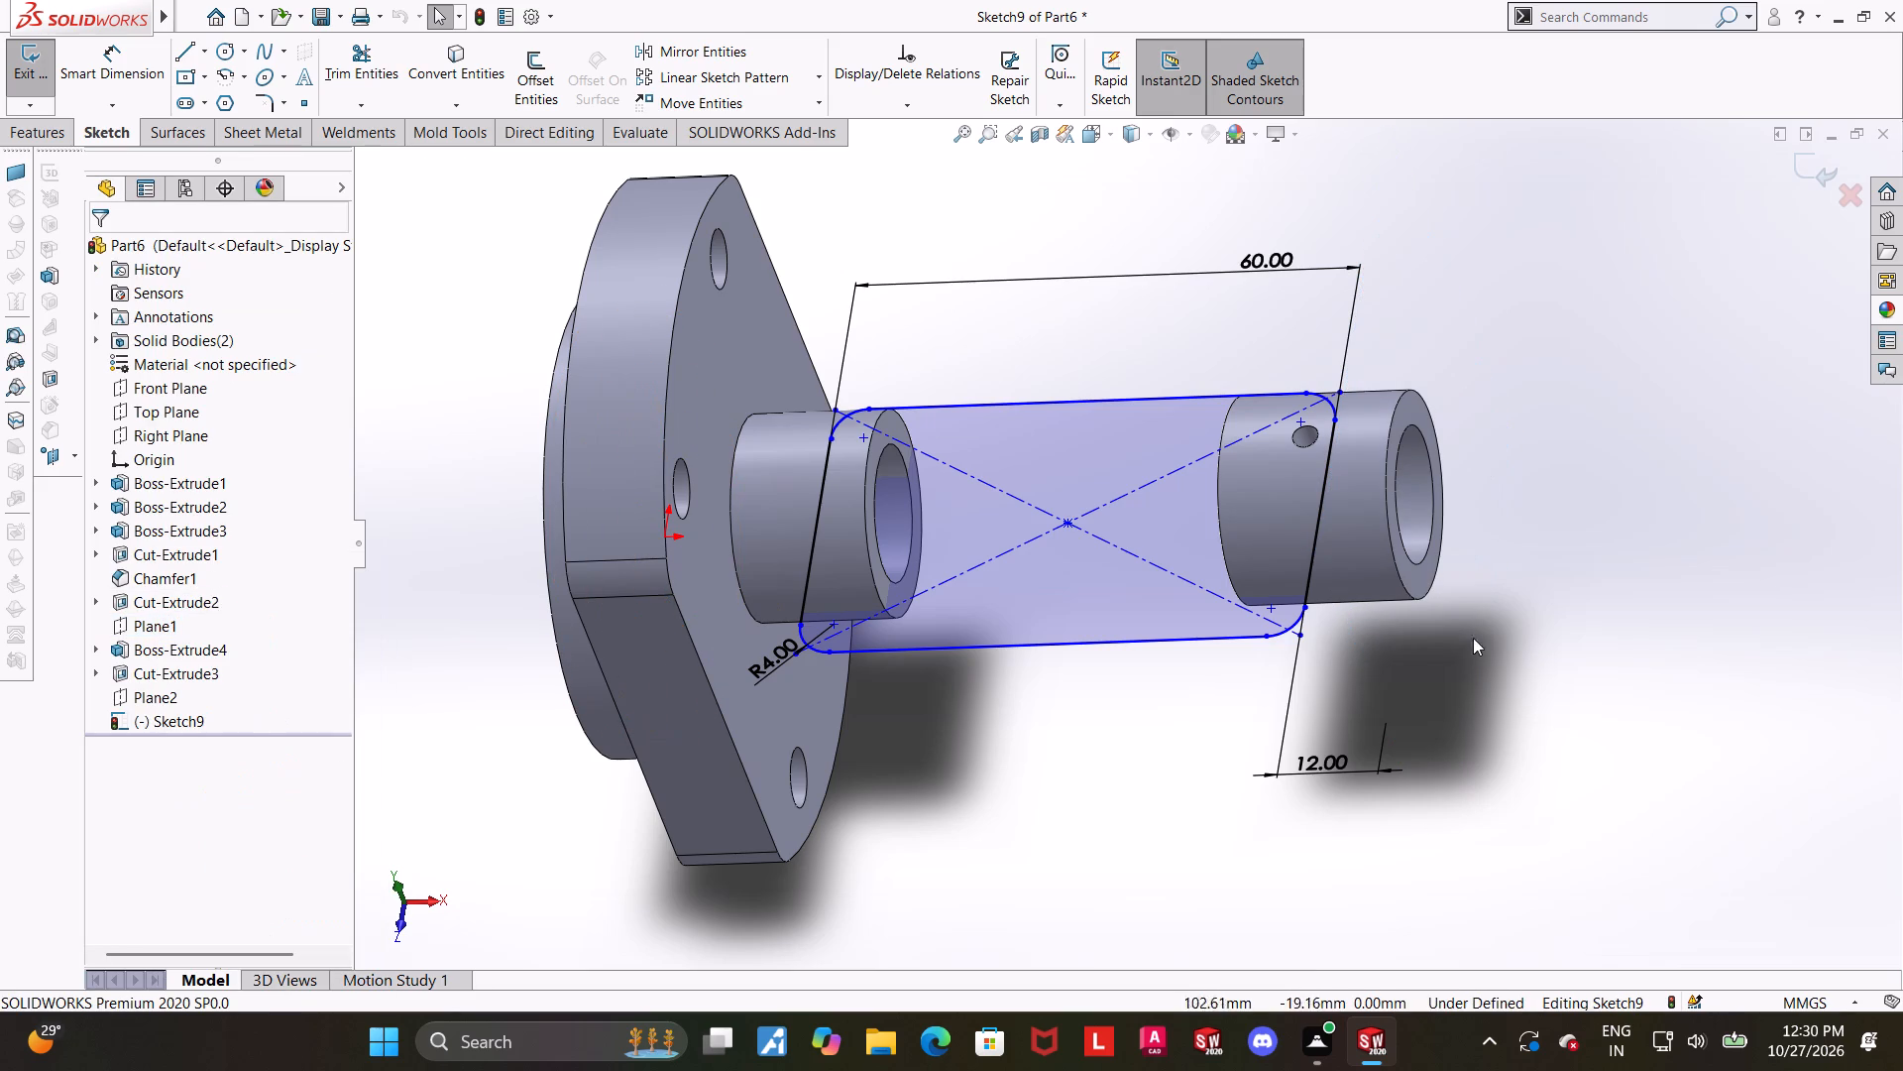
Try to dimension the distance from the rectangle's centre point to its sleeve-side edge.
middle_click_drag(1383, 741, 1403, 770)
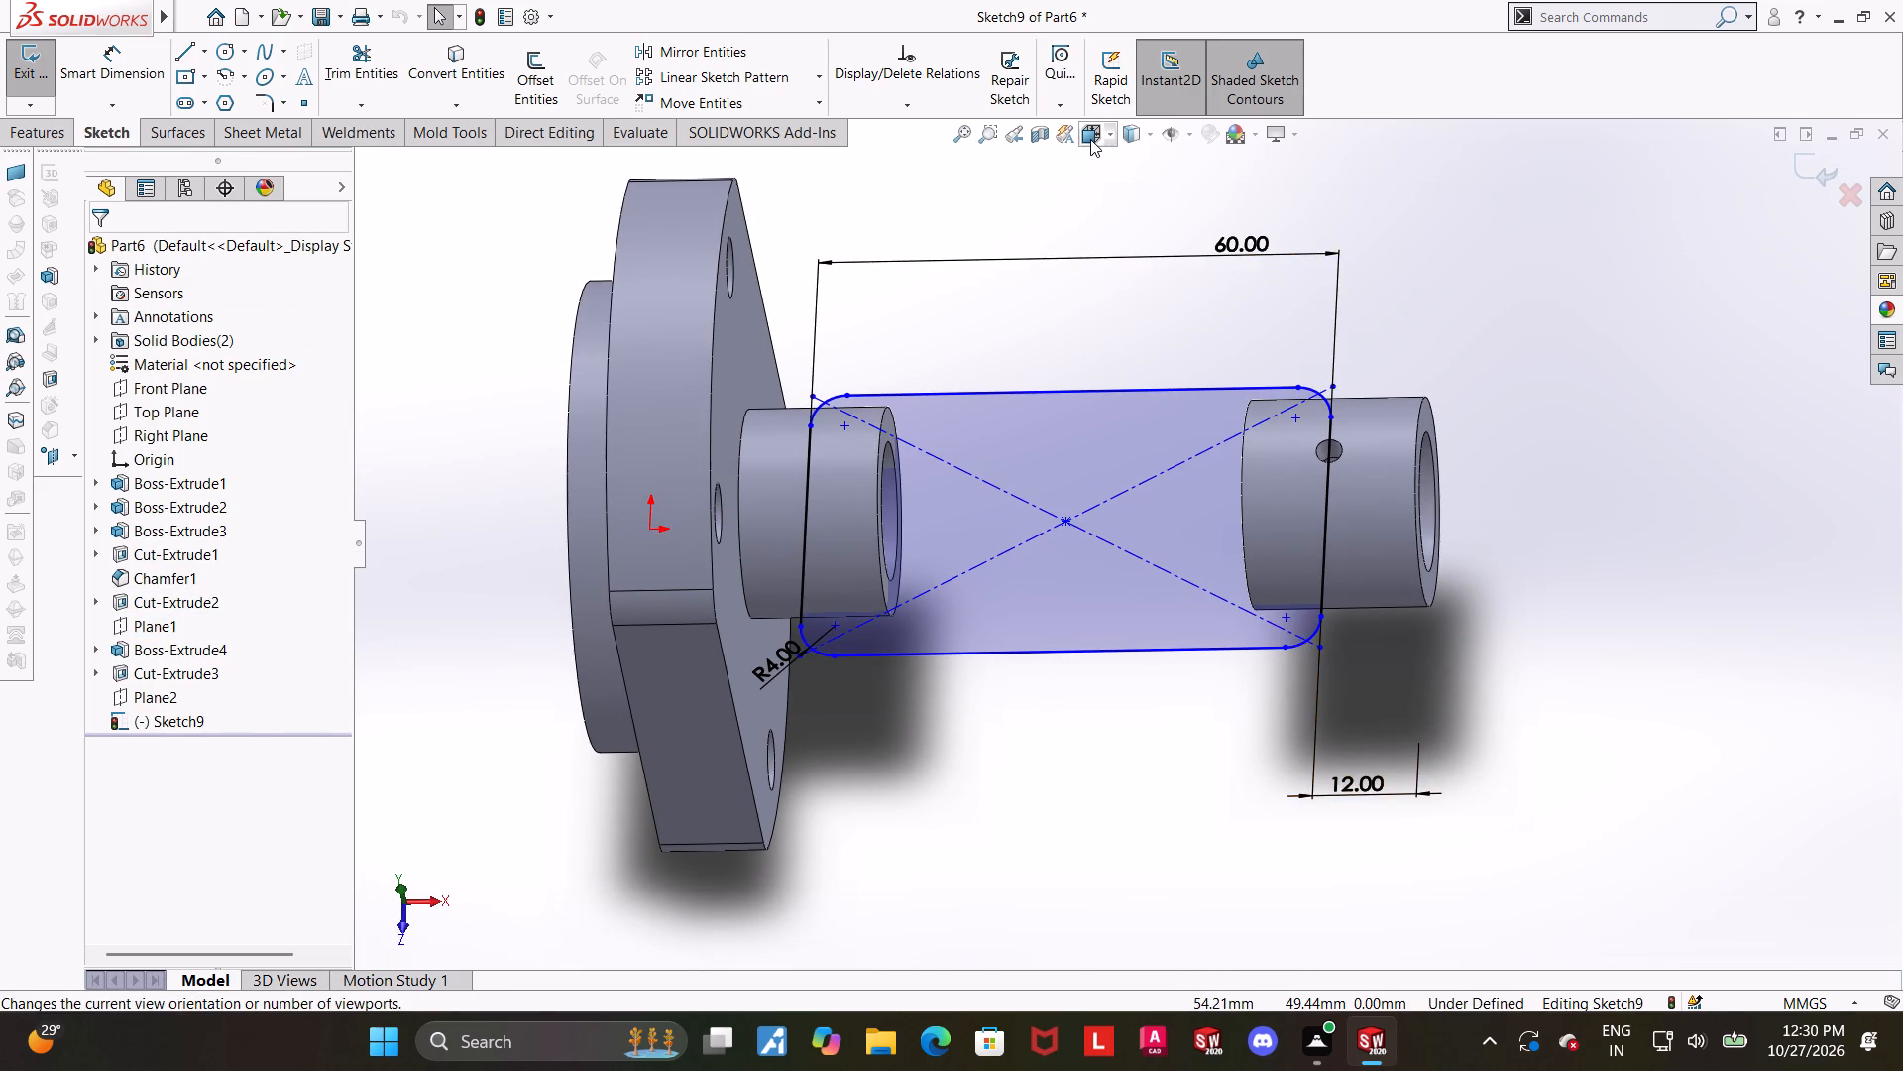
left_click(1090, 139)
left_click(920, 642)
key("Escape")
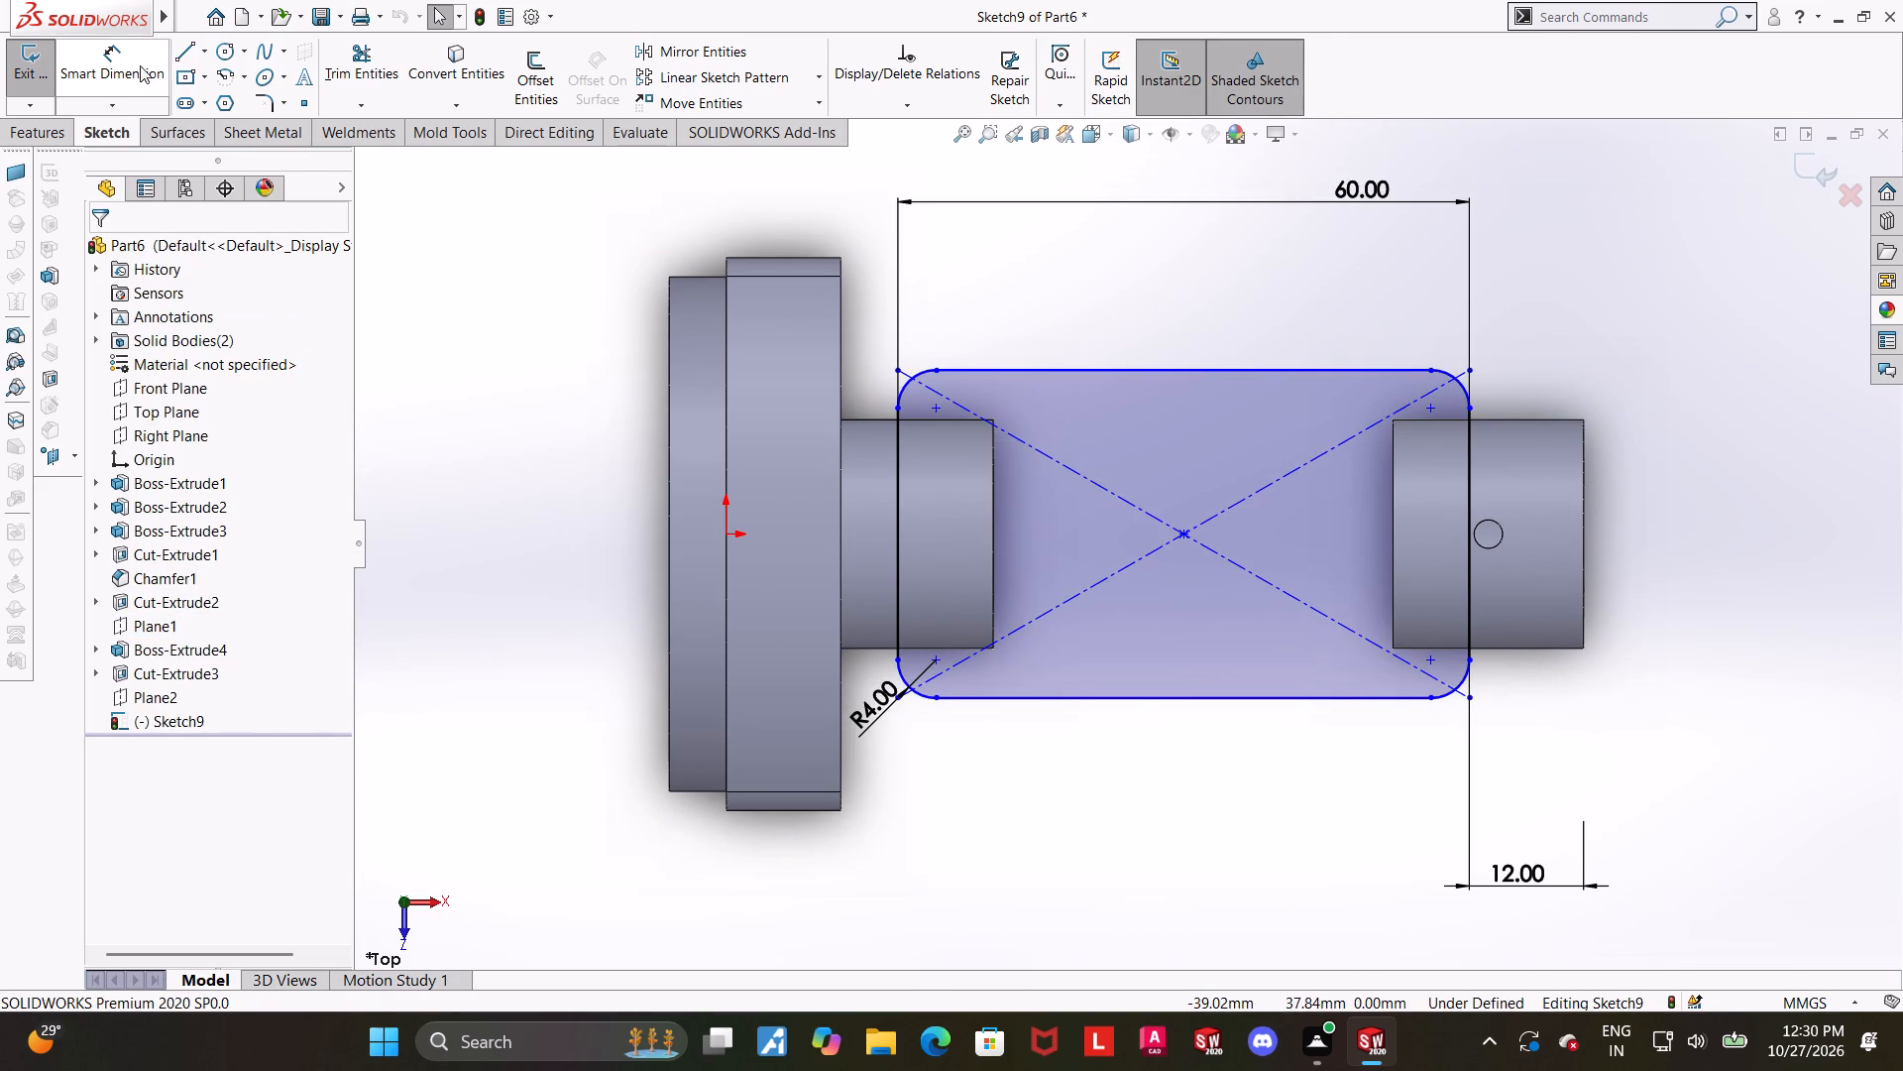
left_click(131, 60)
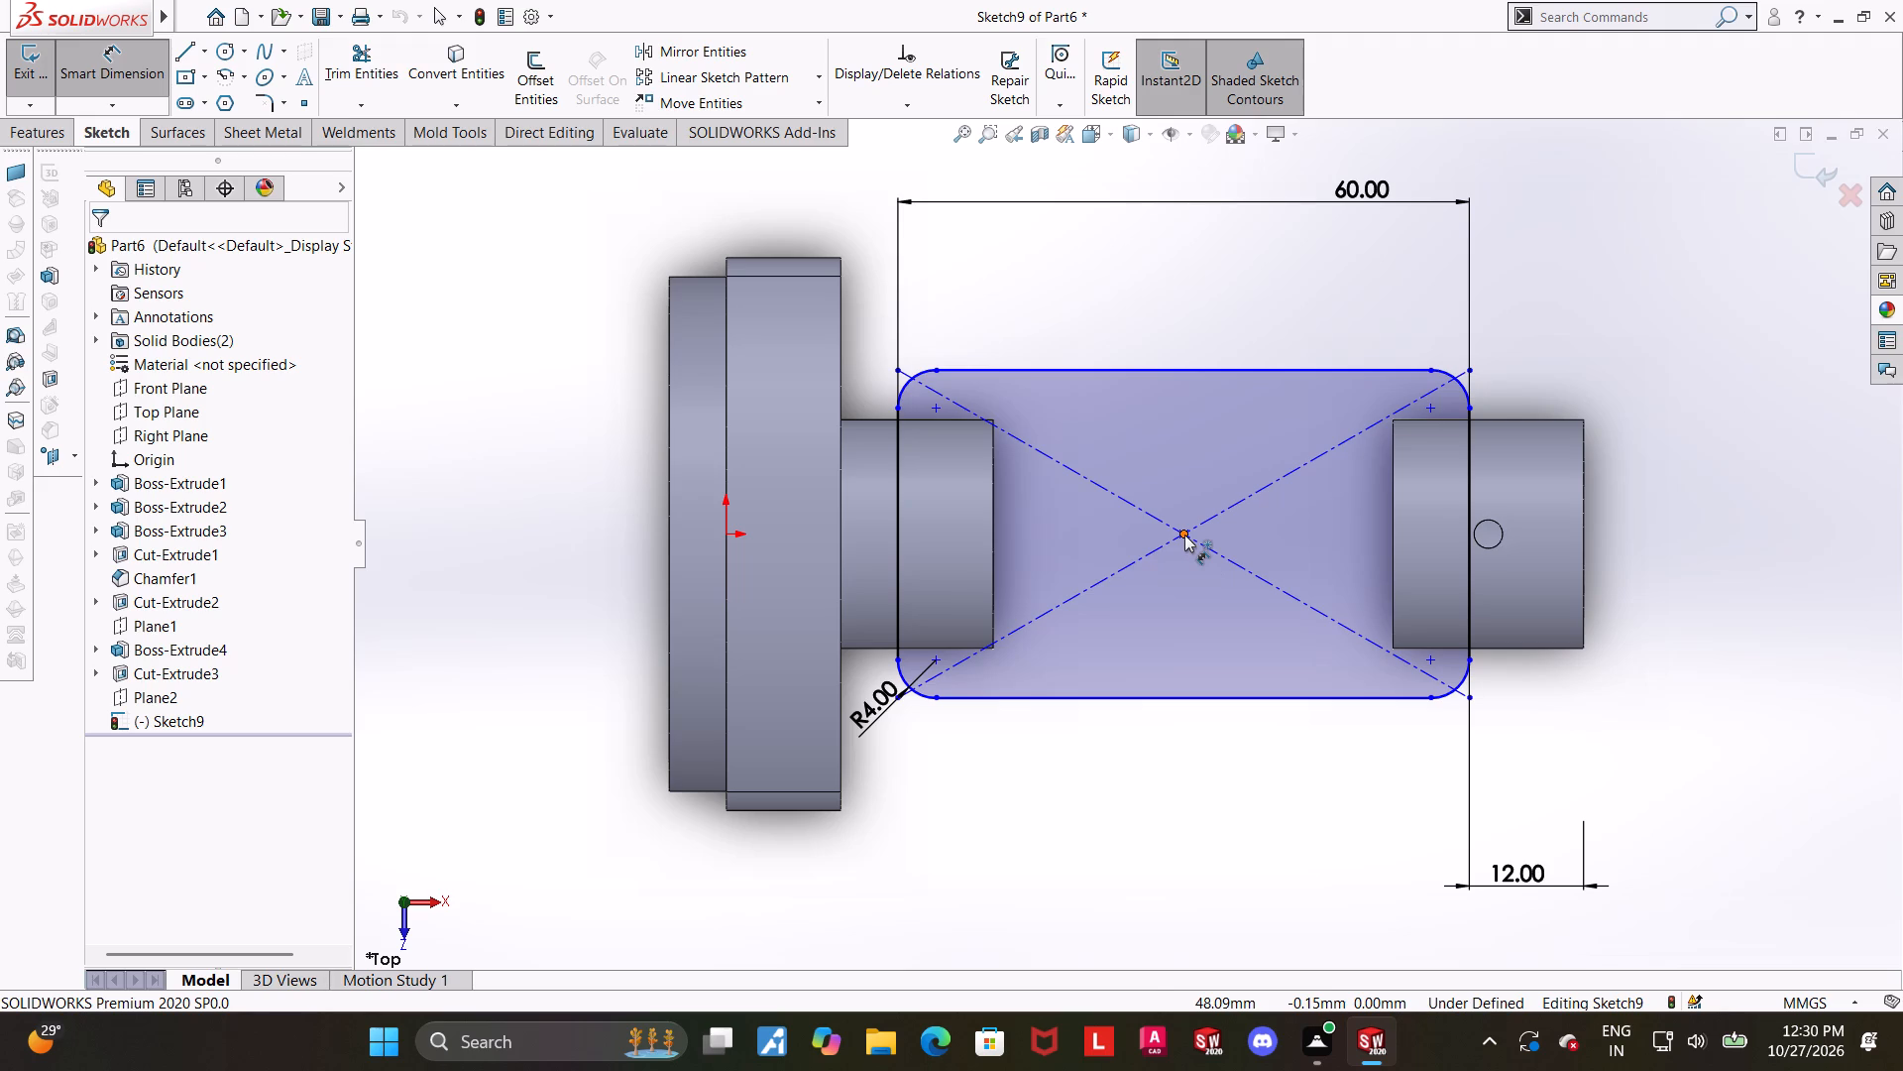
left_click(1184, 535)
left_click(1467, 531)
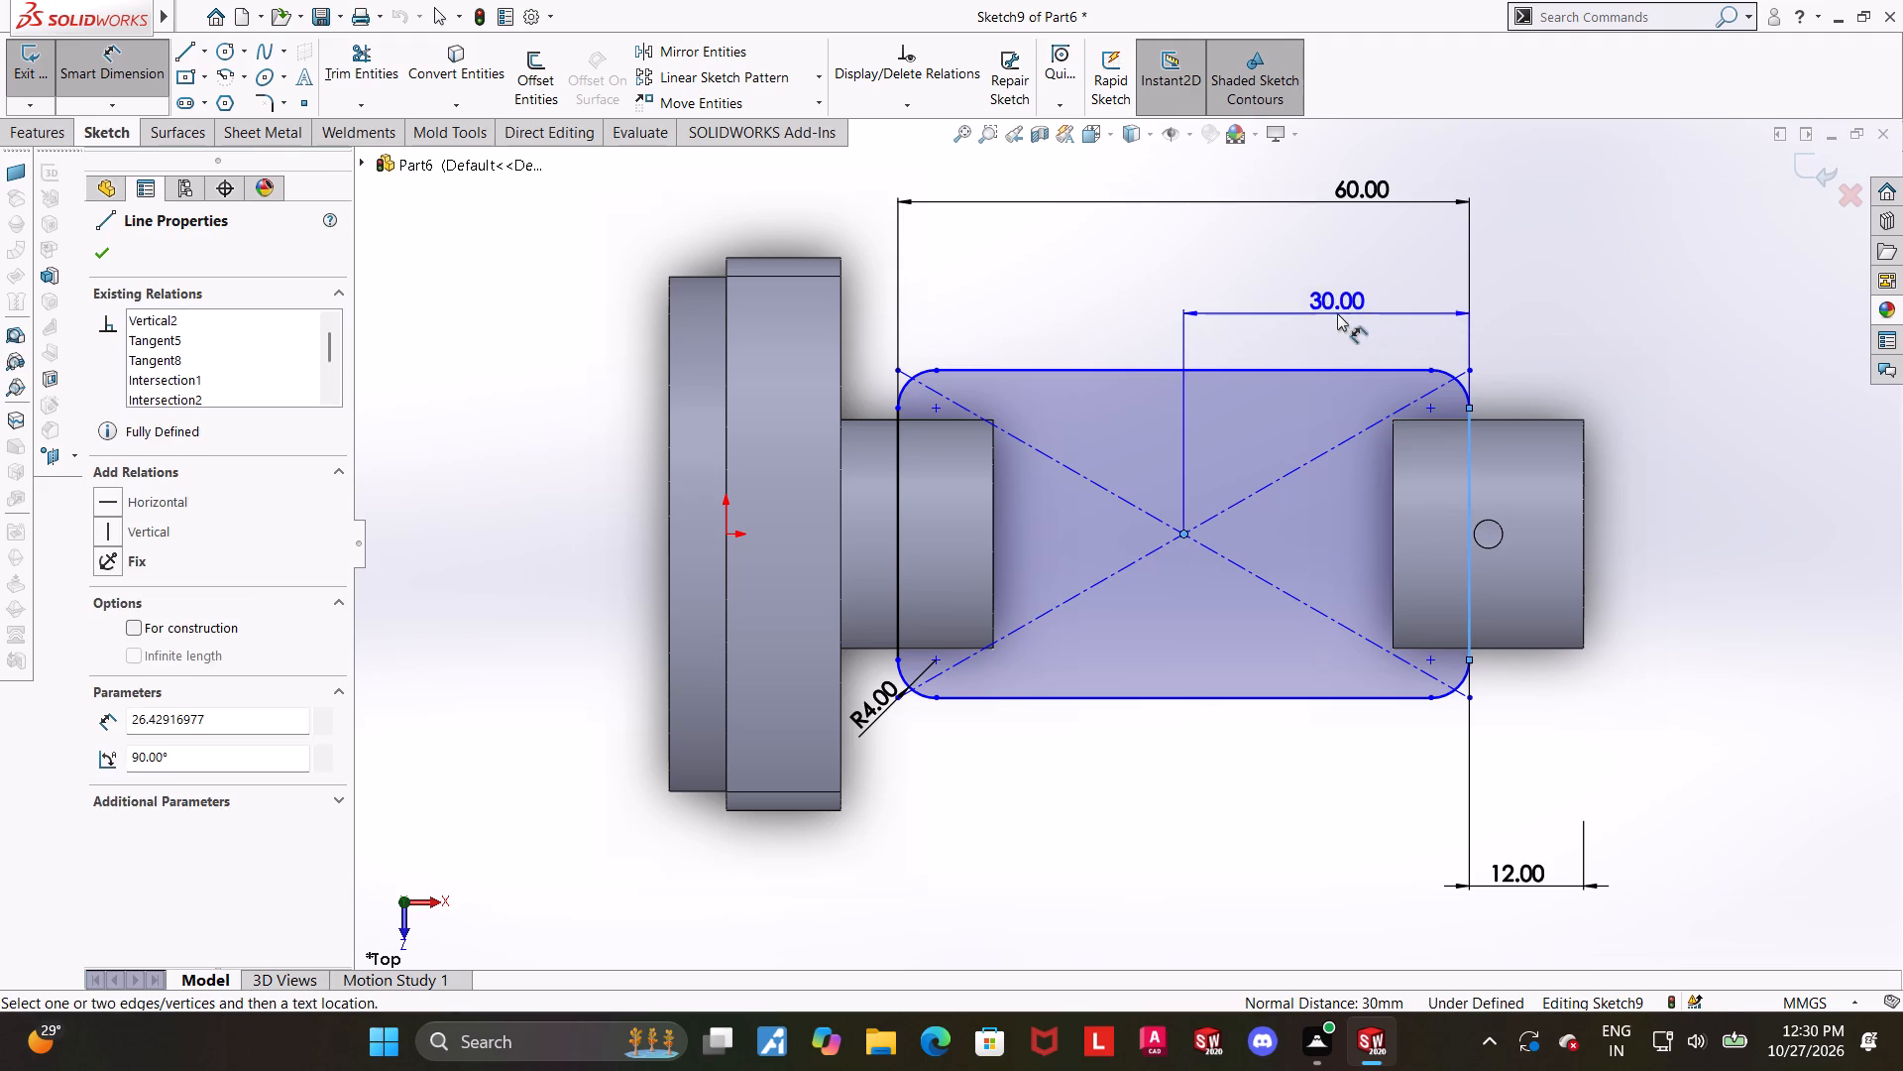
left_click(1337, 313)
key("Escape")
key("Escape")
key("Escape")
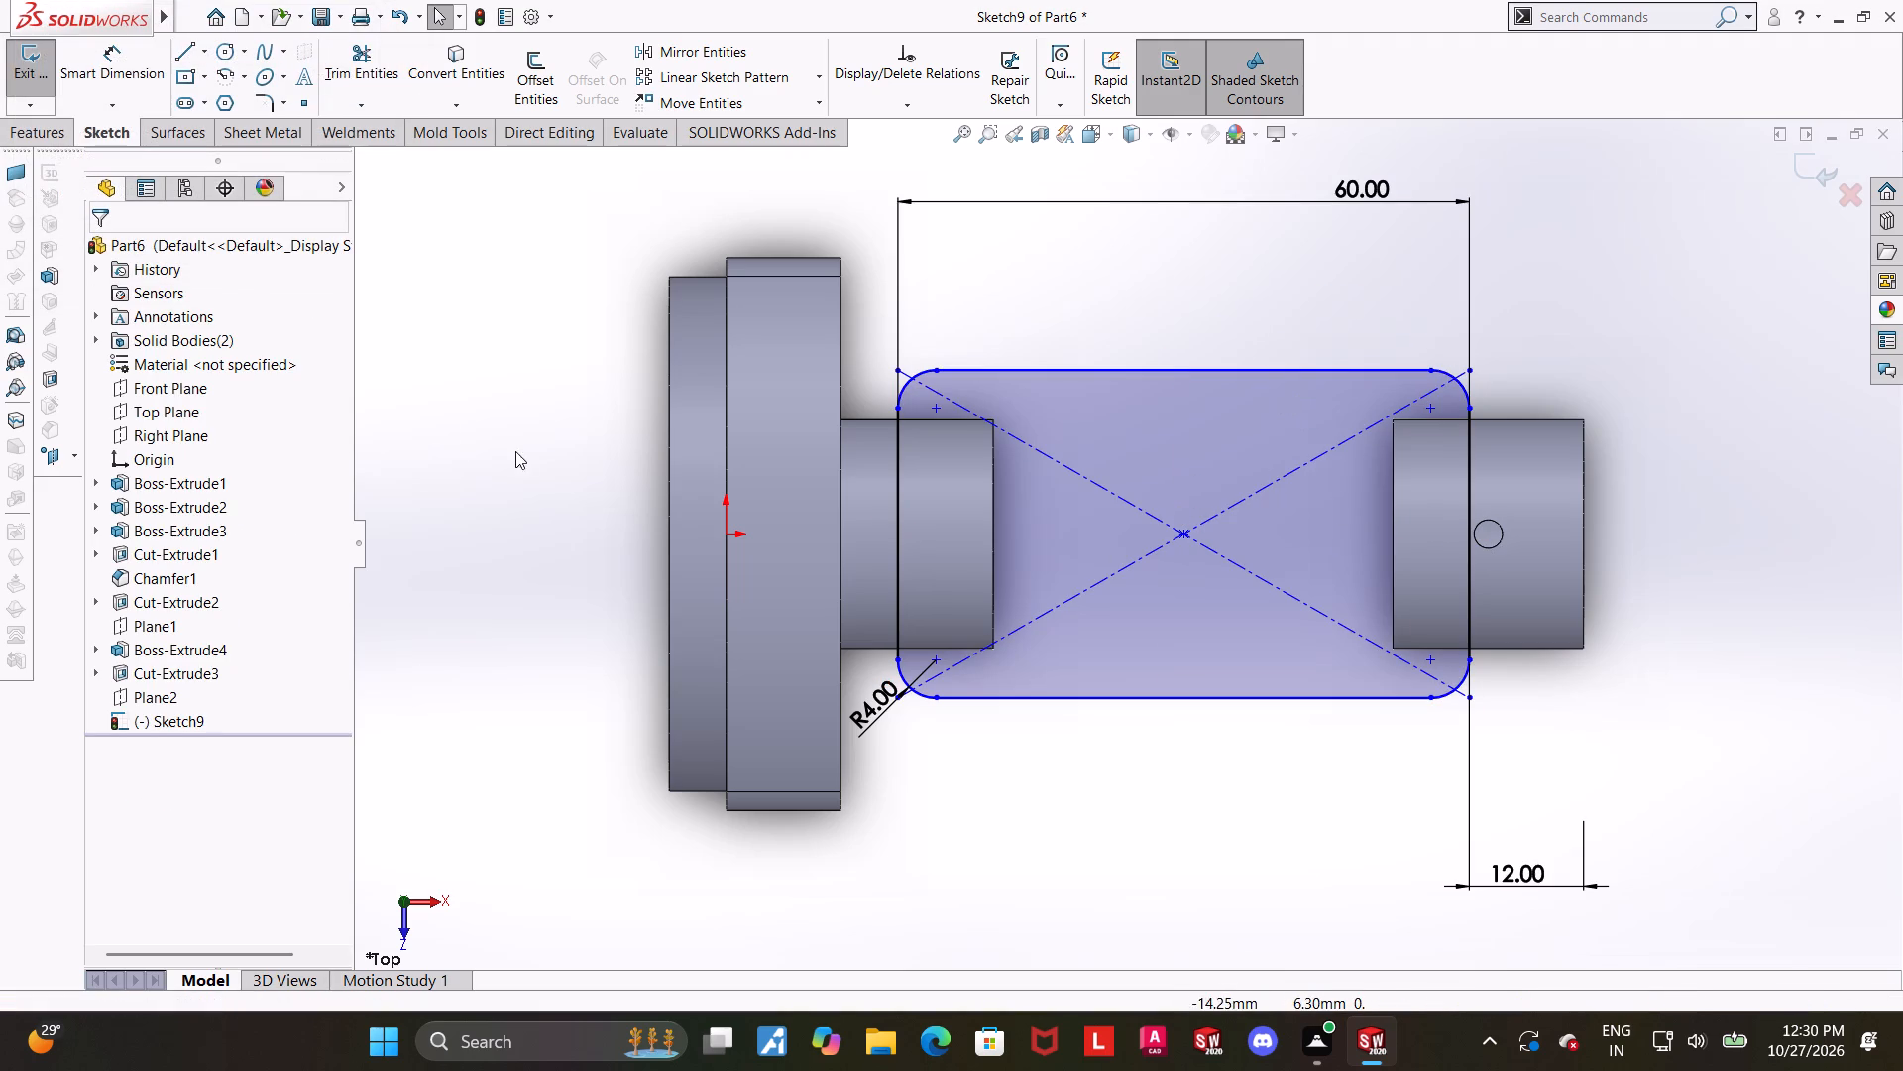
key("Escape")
Draw a horizontal centreline about 48 mm long from the origin to the rectangle's centre point and exit the sketch.
left_click(211, 46)
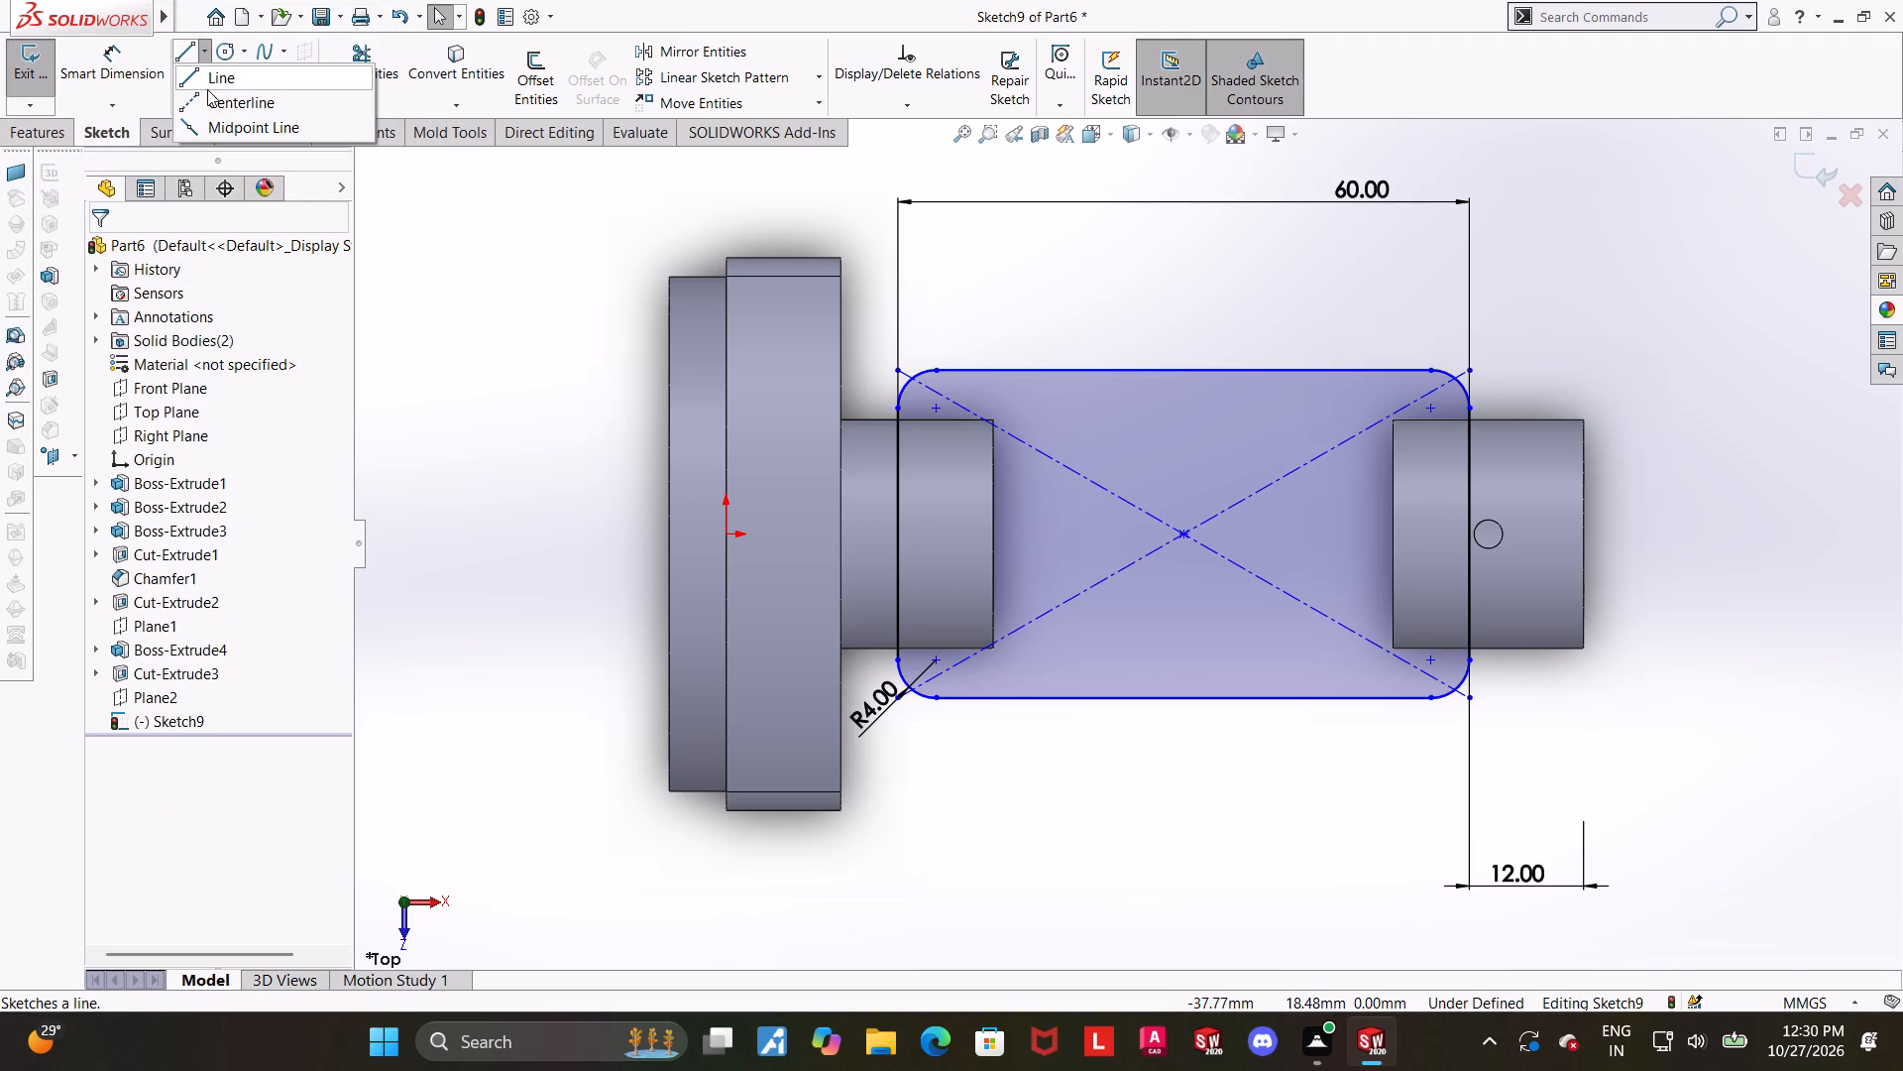
left_click(207, 89)
key("Escape")
left_click(202, 60)
left_click(208, 97)
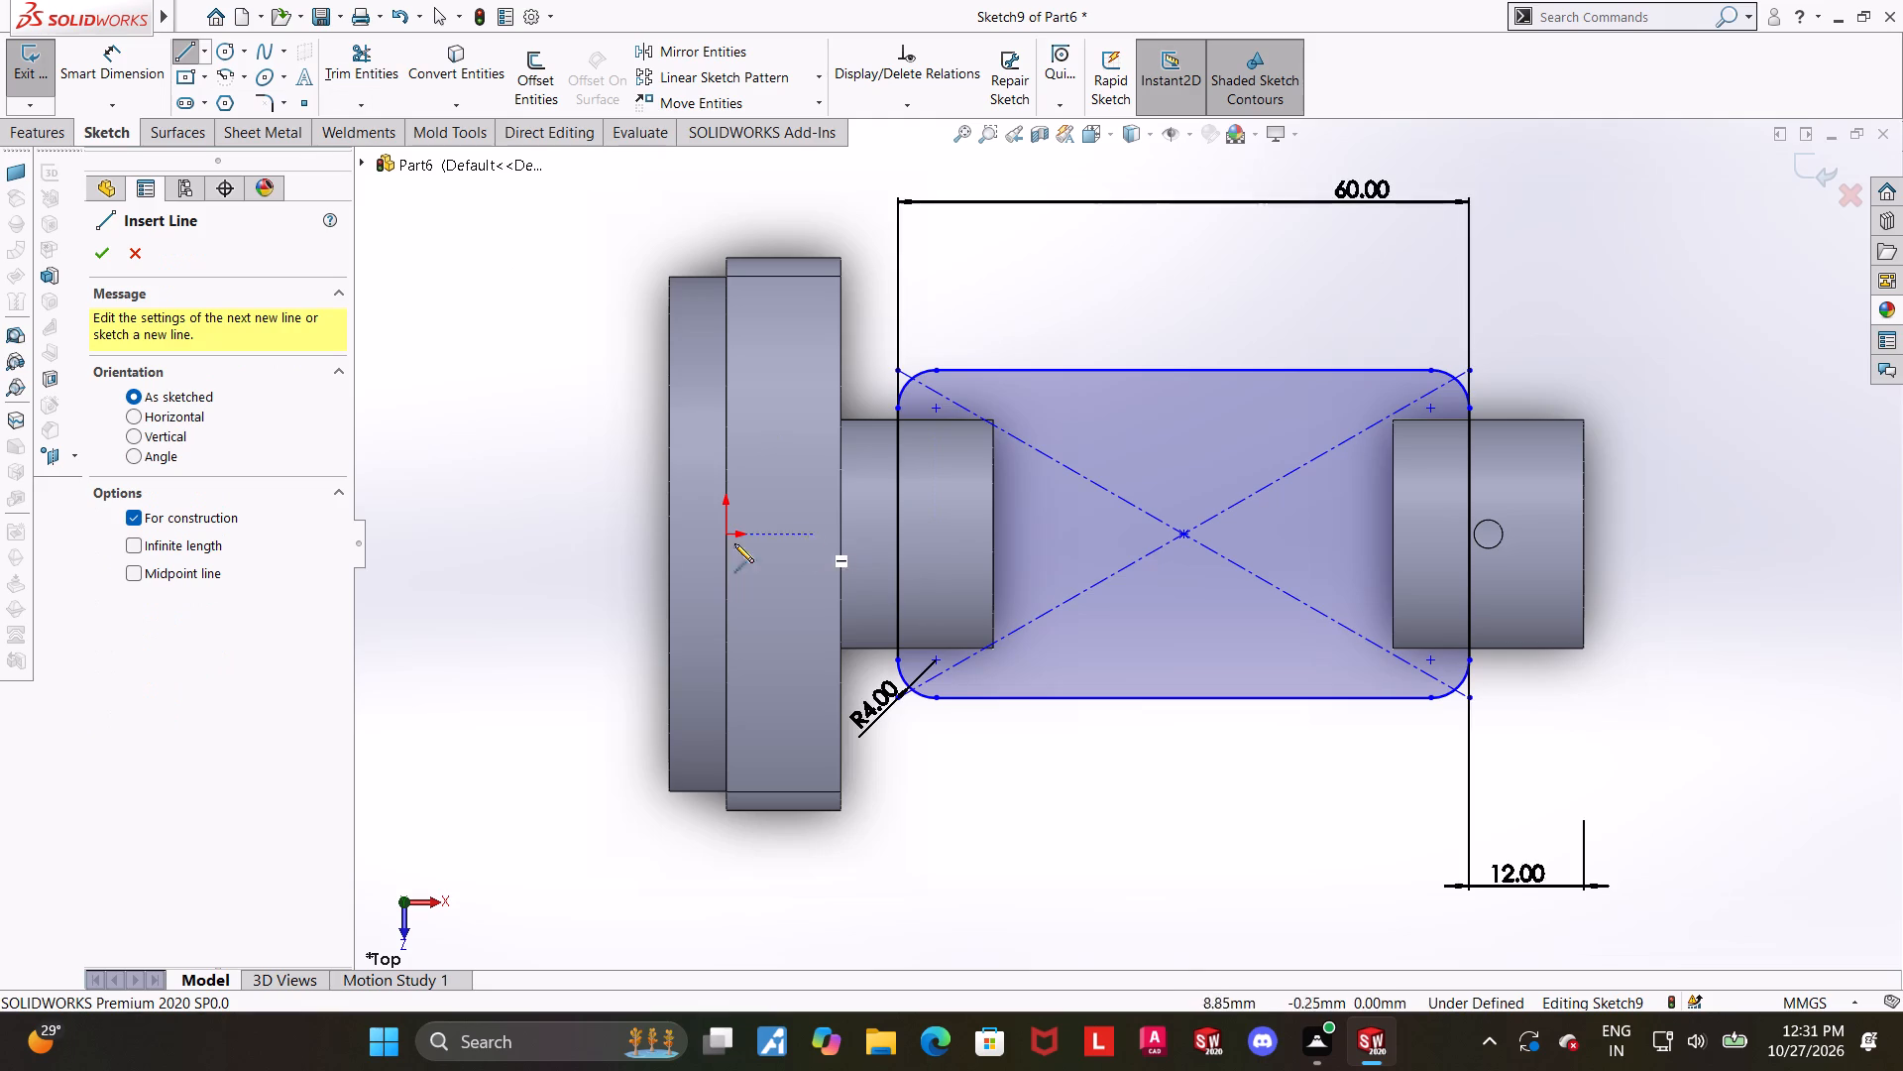
left_click(725, 531)
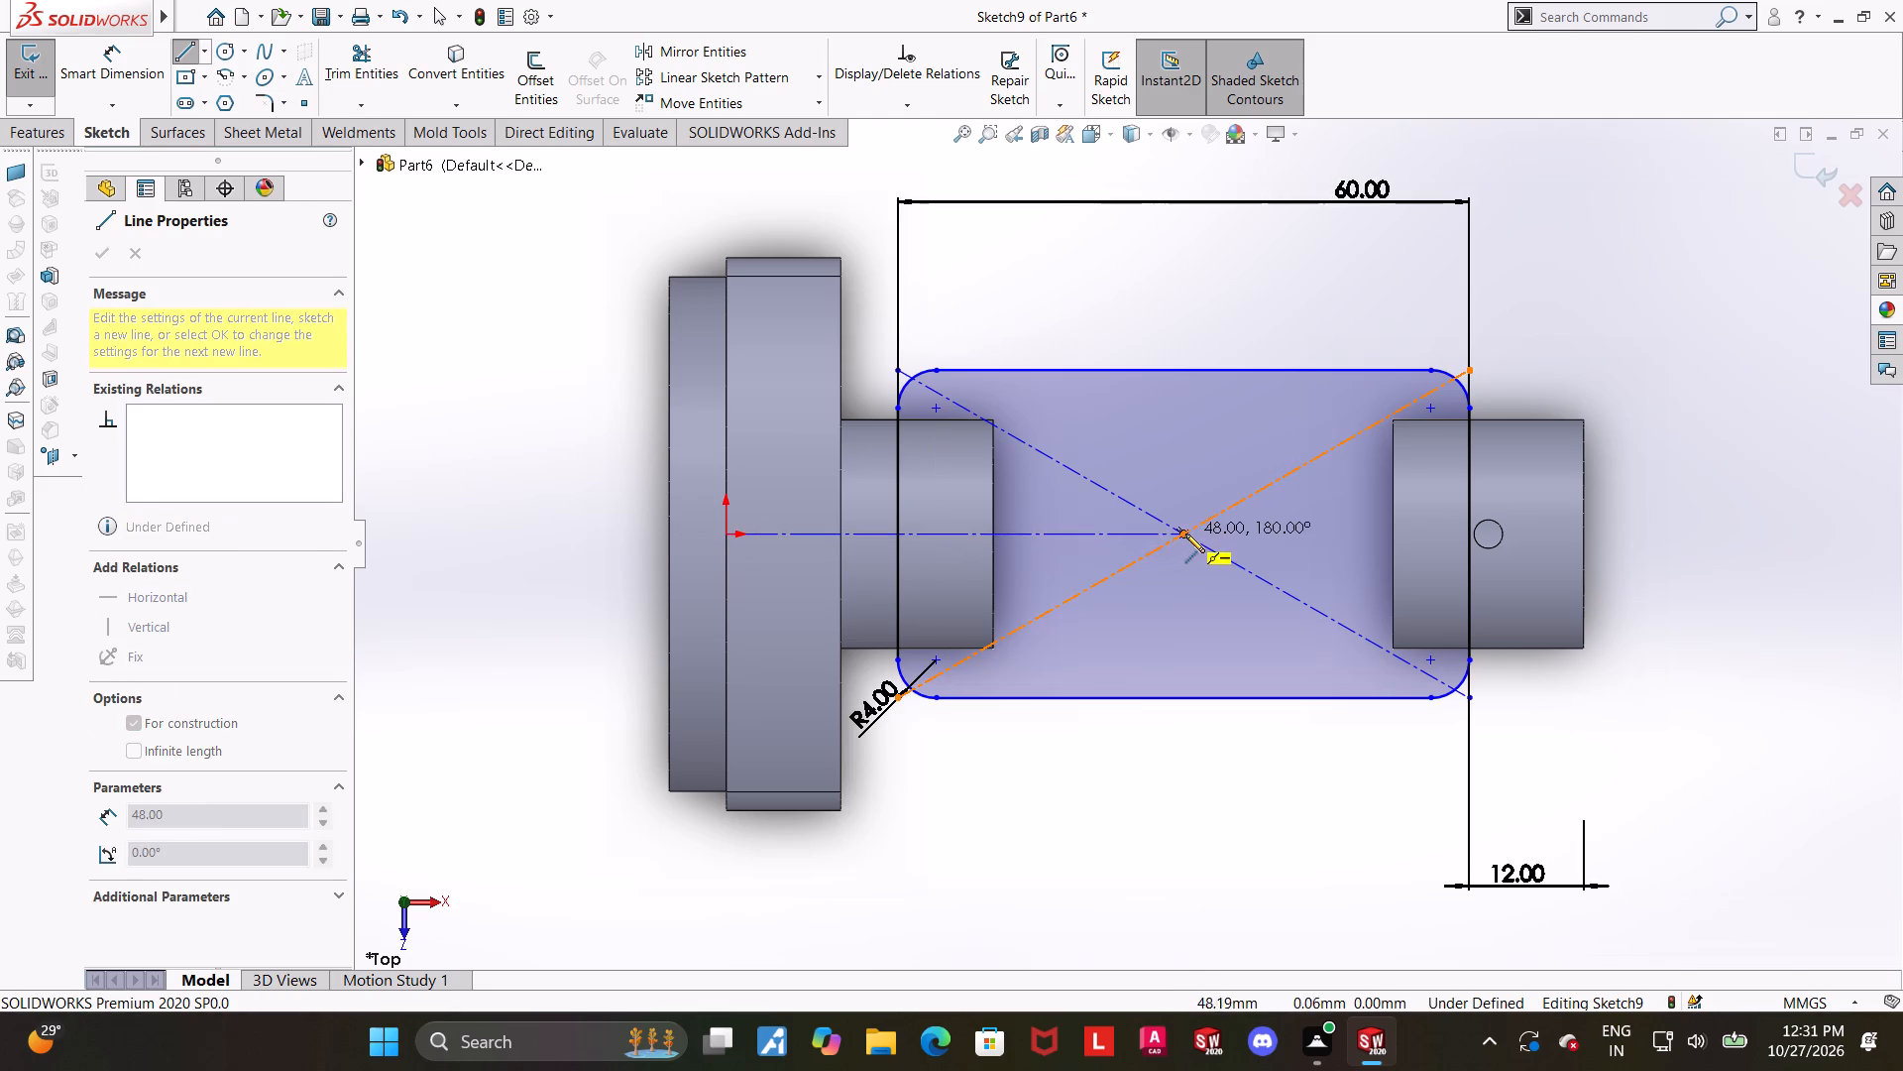
left_click(1185, 534)
key("Escape")
key("Escape")
key("Escape")
scroll(1576, 654, "up", 1)
left_click(1778, 657)
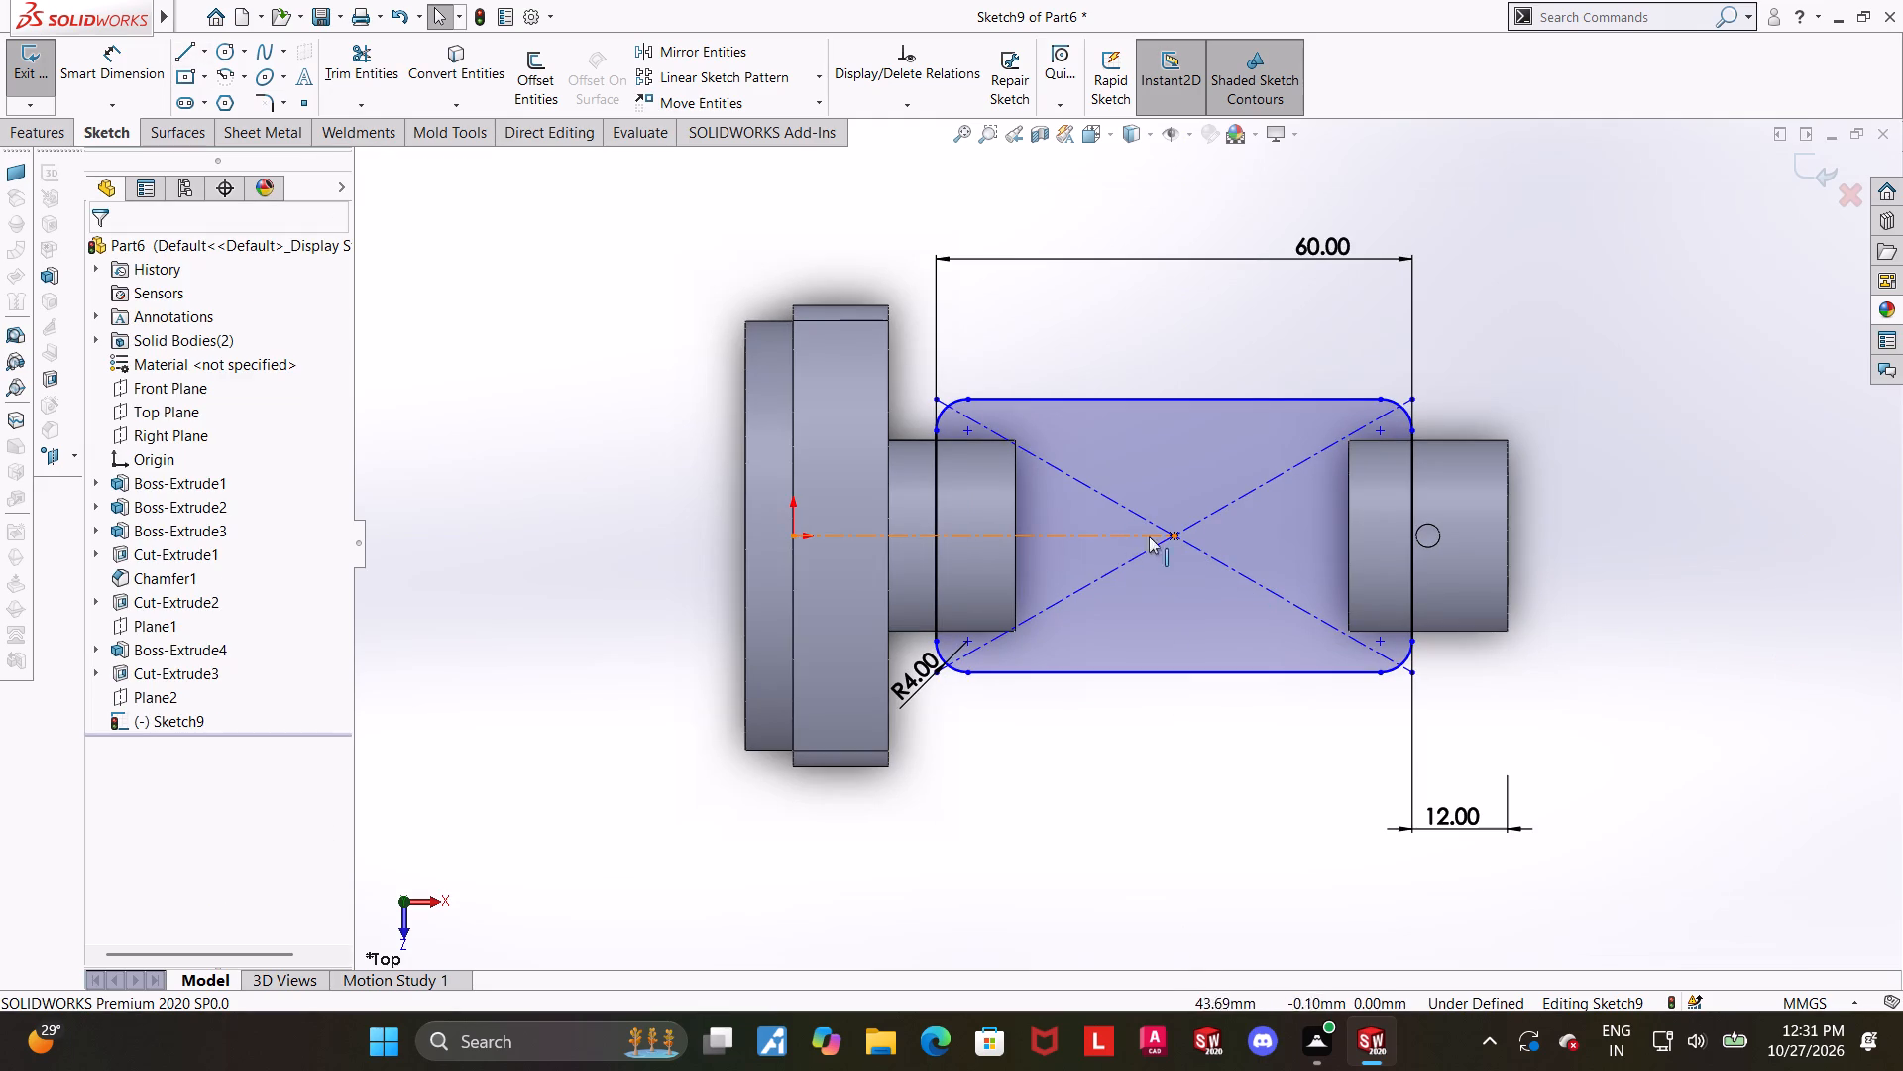
scroll(1239, 727, "up", 2)
left_click(1258, 741)
middle_click_drag(1245, 727, 1199, 479)
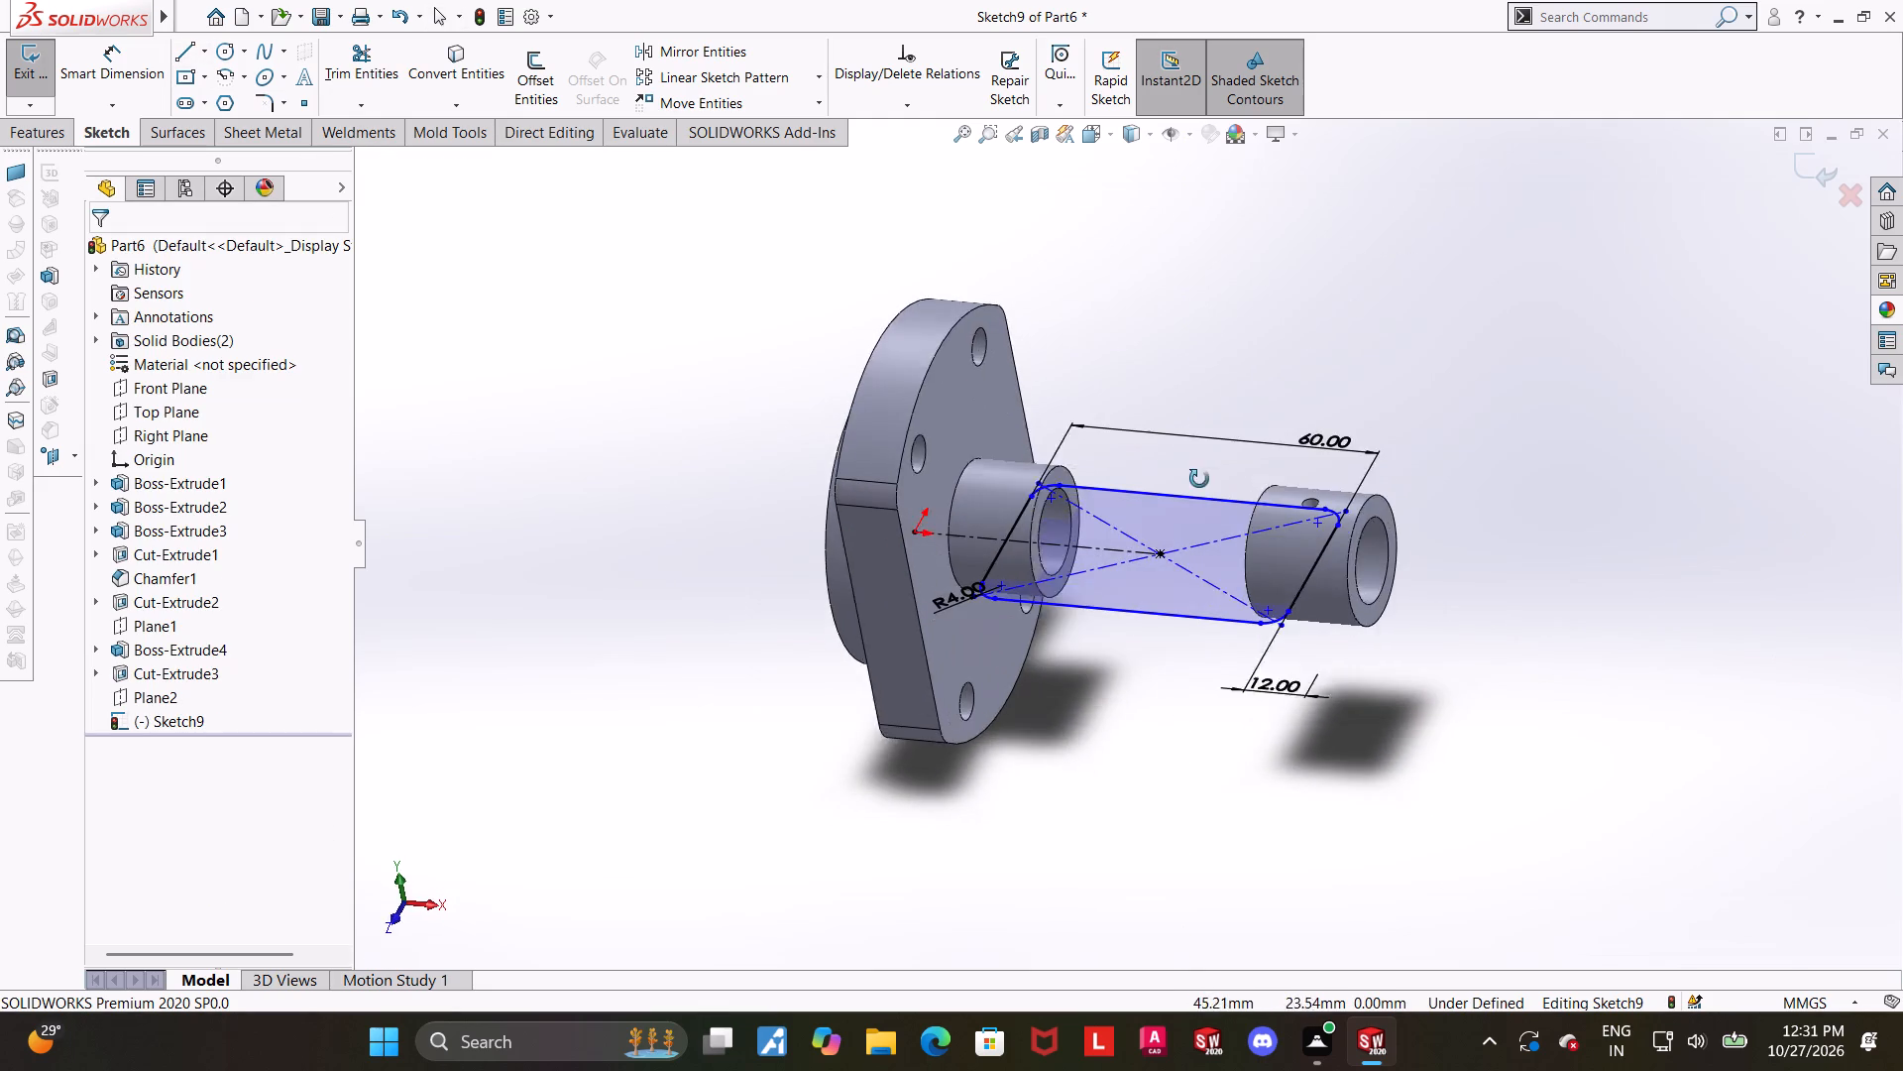
middle_click_drag(1199, 479, 1211, 479)
key("Escape")
scroll(1100, 503, "down", 2)
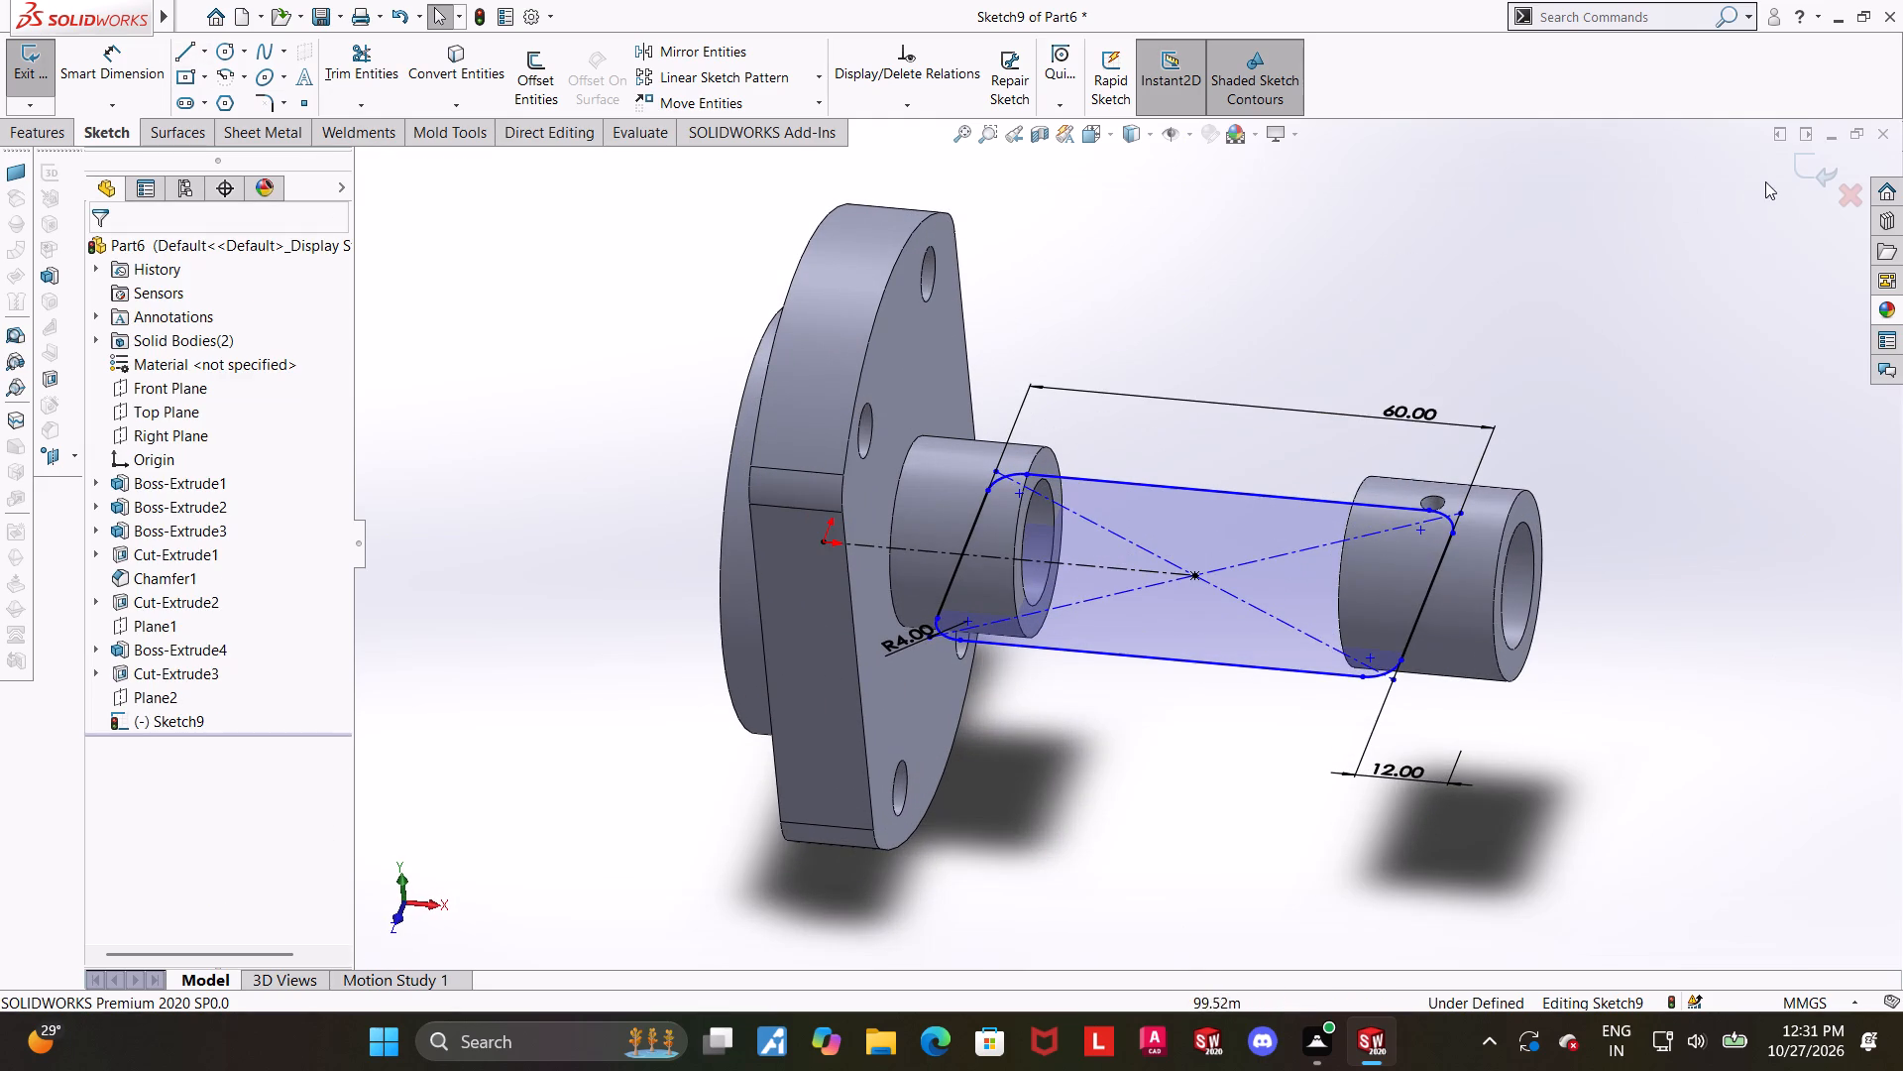
left_click(1798, 175)
Extrude the rounded rectangle sketch 20 mm blind in the reversed, downward direction, merging it with the flange and sleeve.
left_click(46, 80)
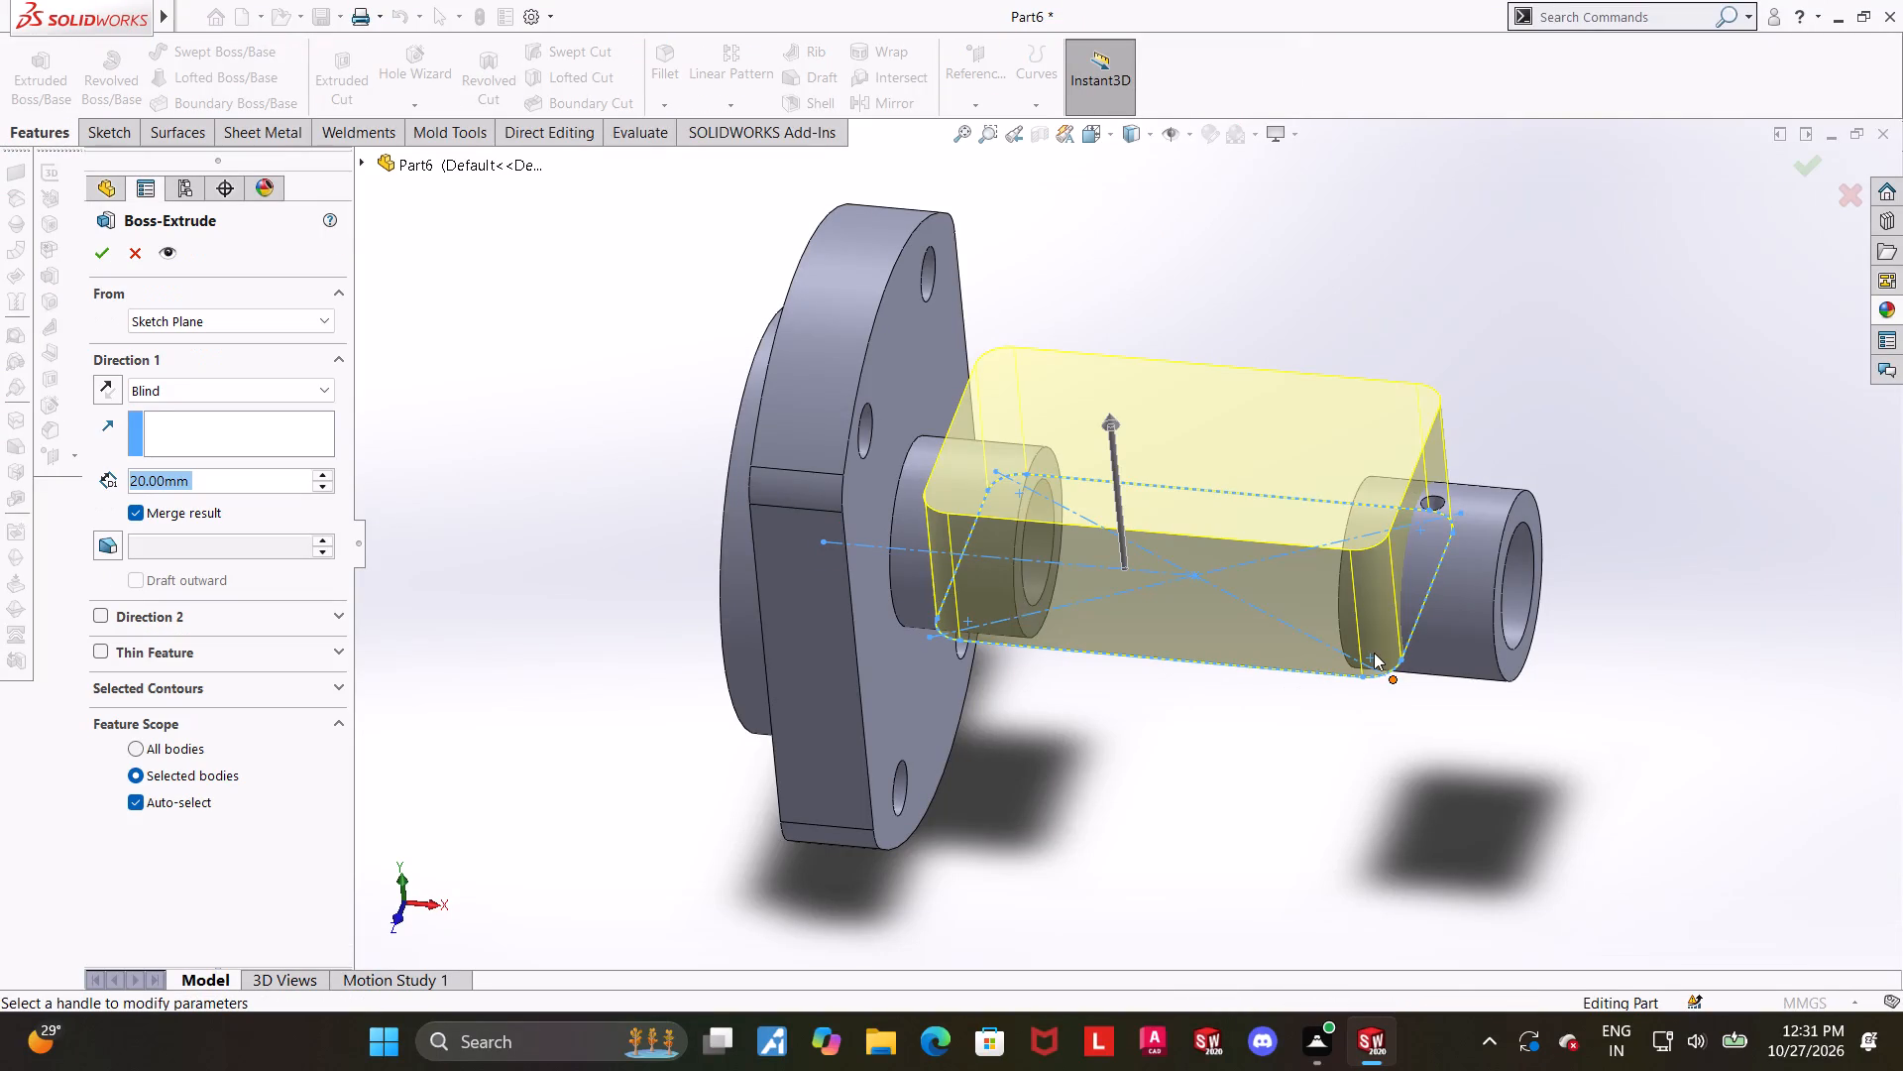
left_click(105, 392)
scroll(1067, 676, "up", 1)
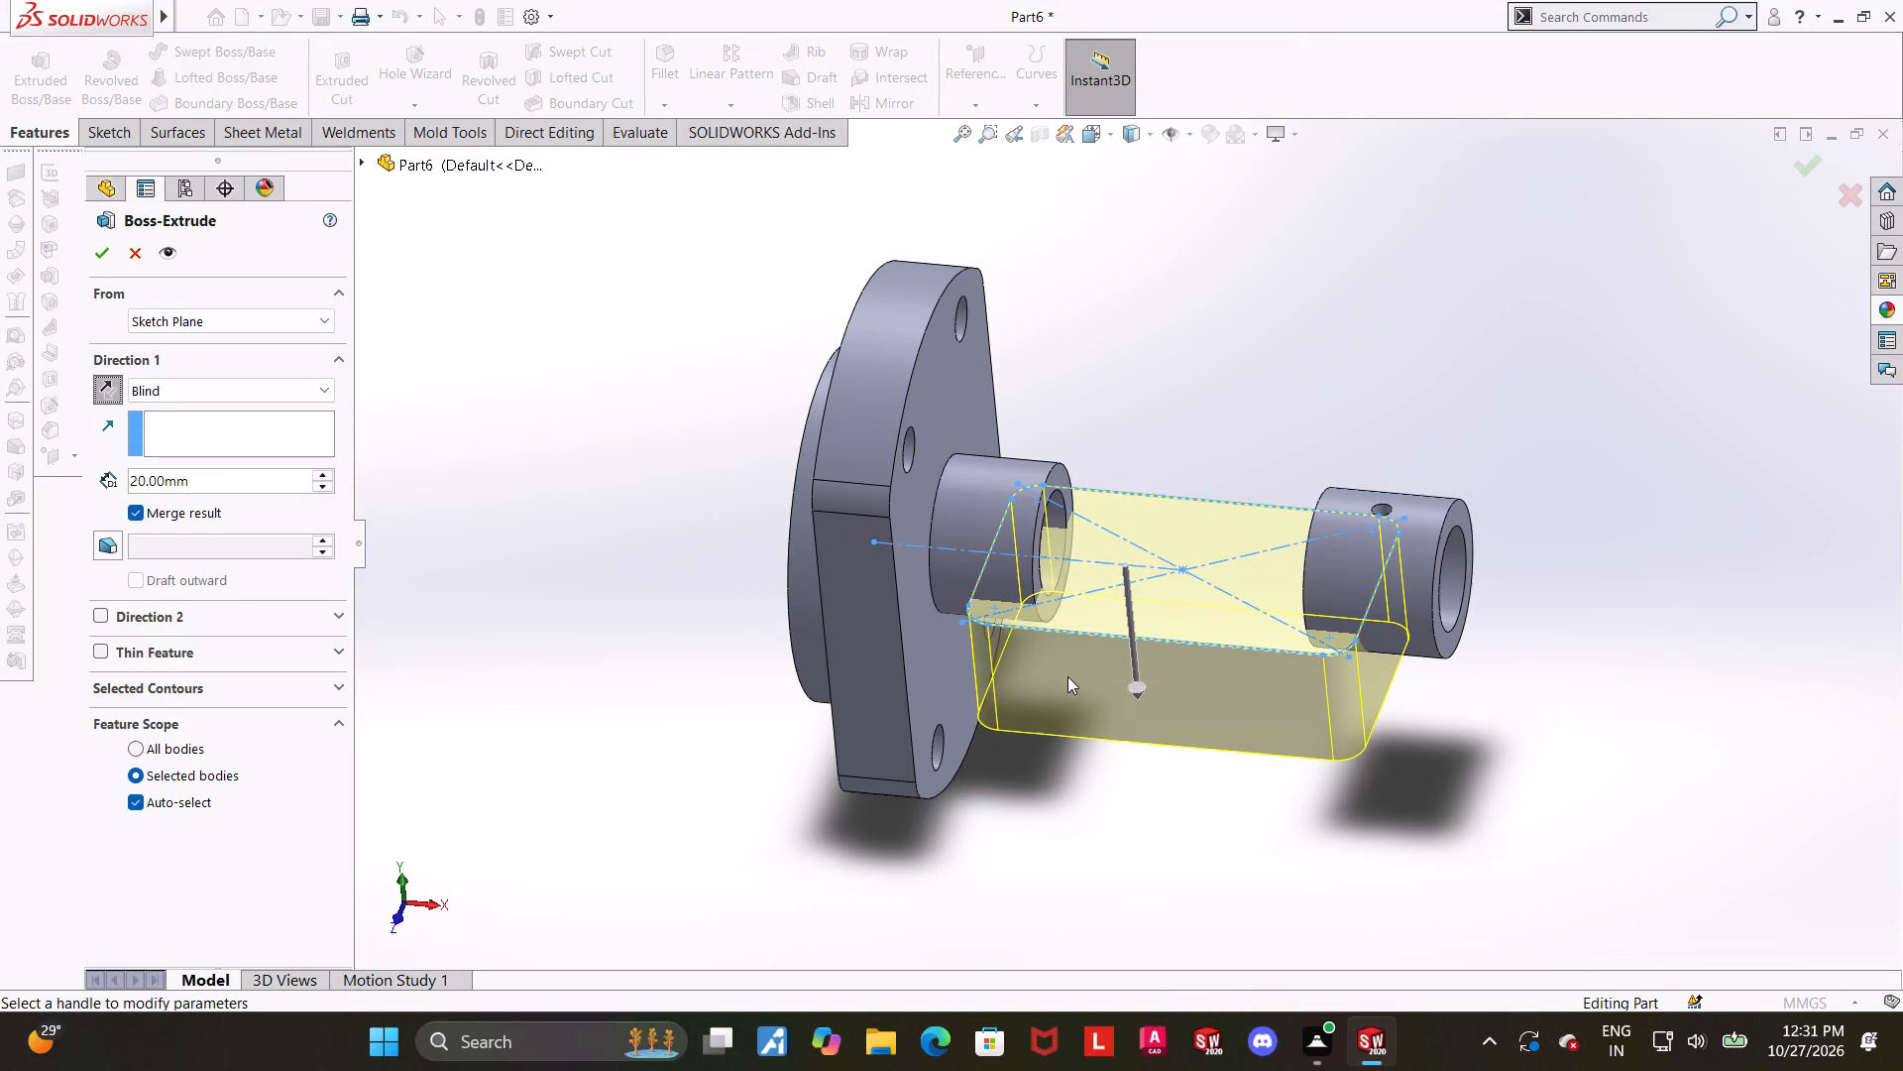
scroll(1067, 676, "down", 1)
scroll(1067, 676, "up", 1)
scroll(1067, 676, "down", 1)
scroll(1067, 676, "up", 1)
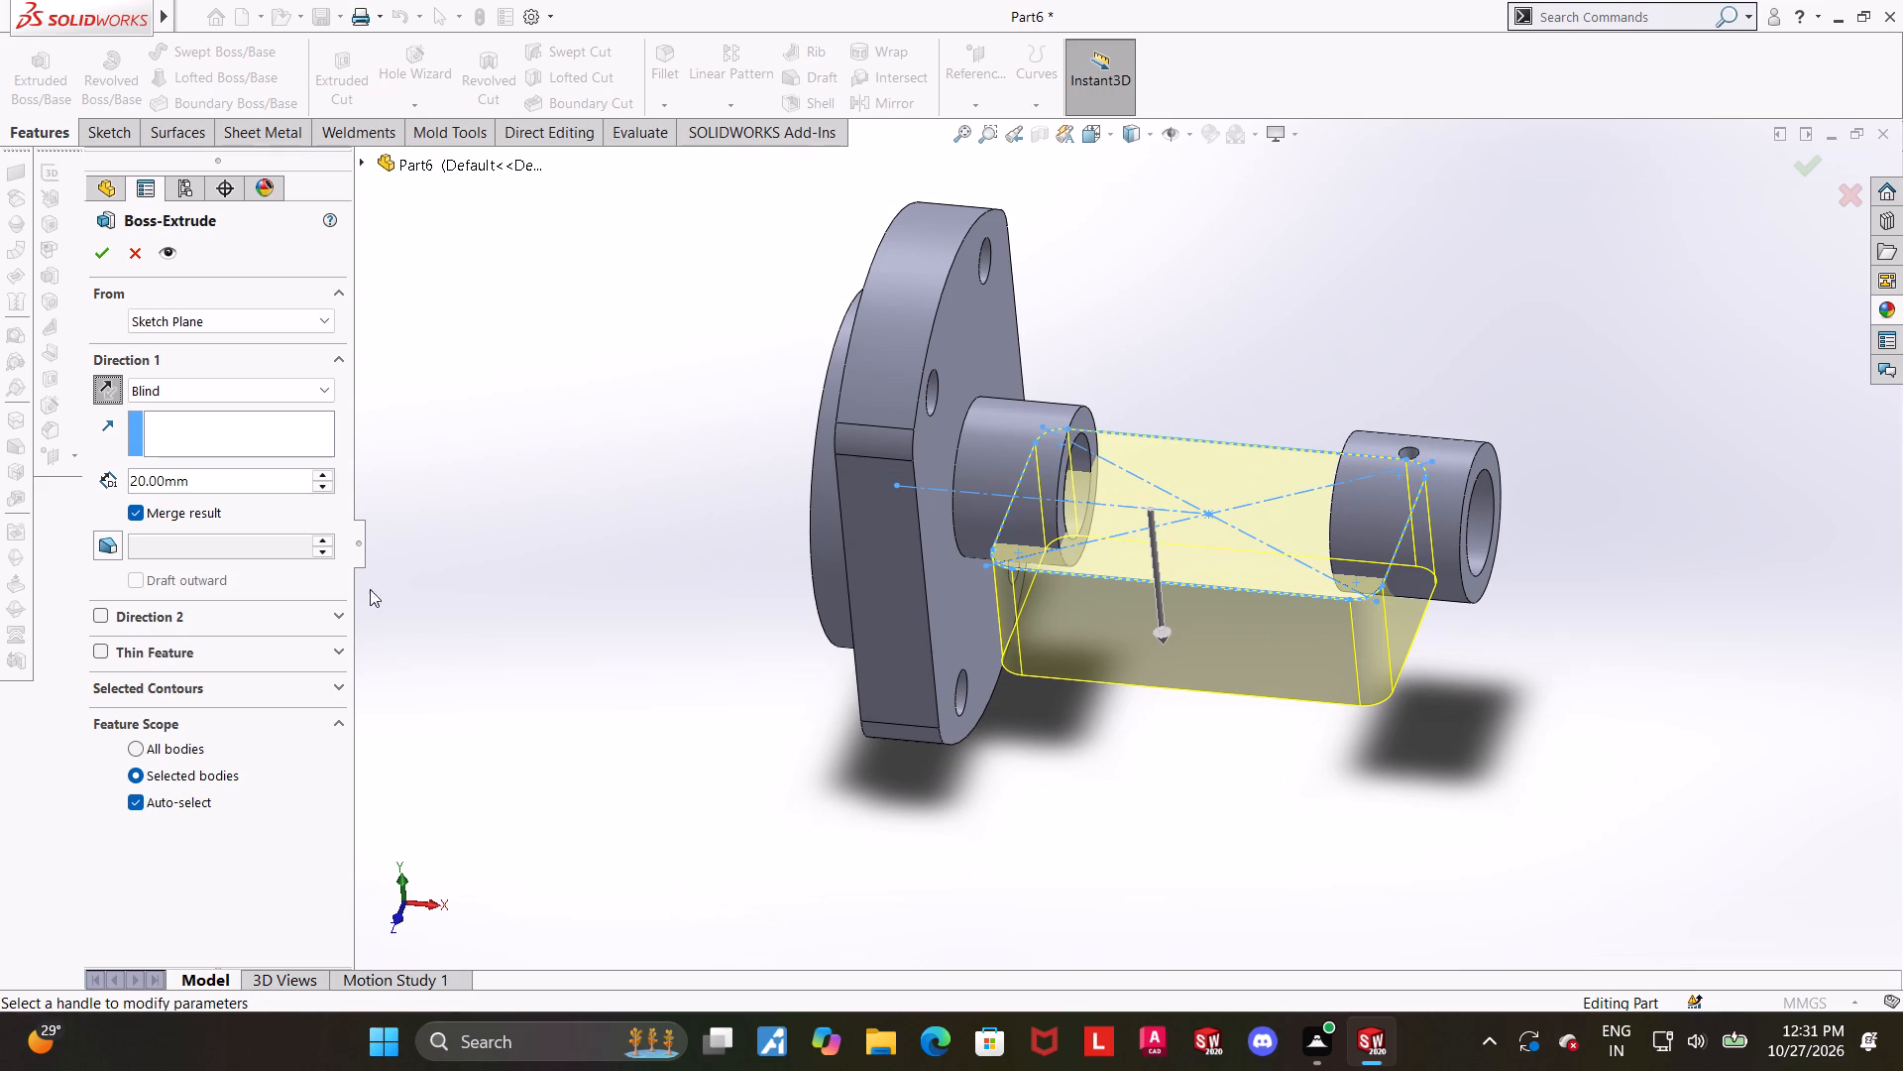
left_click(100, 252)
left_click(575, 623)
Fillet the bottom perimeter edges of the extruded block with a 4 mm radius, using tangent propagation.
middle_click_drag(1104, 835, 1002, 564)
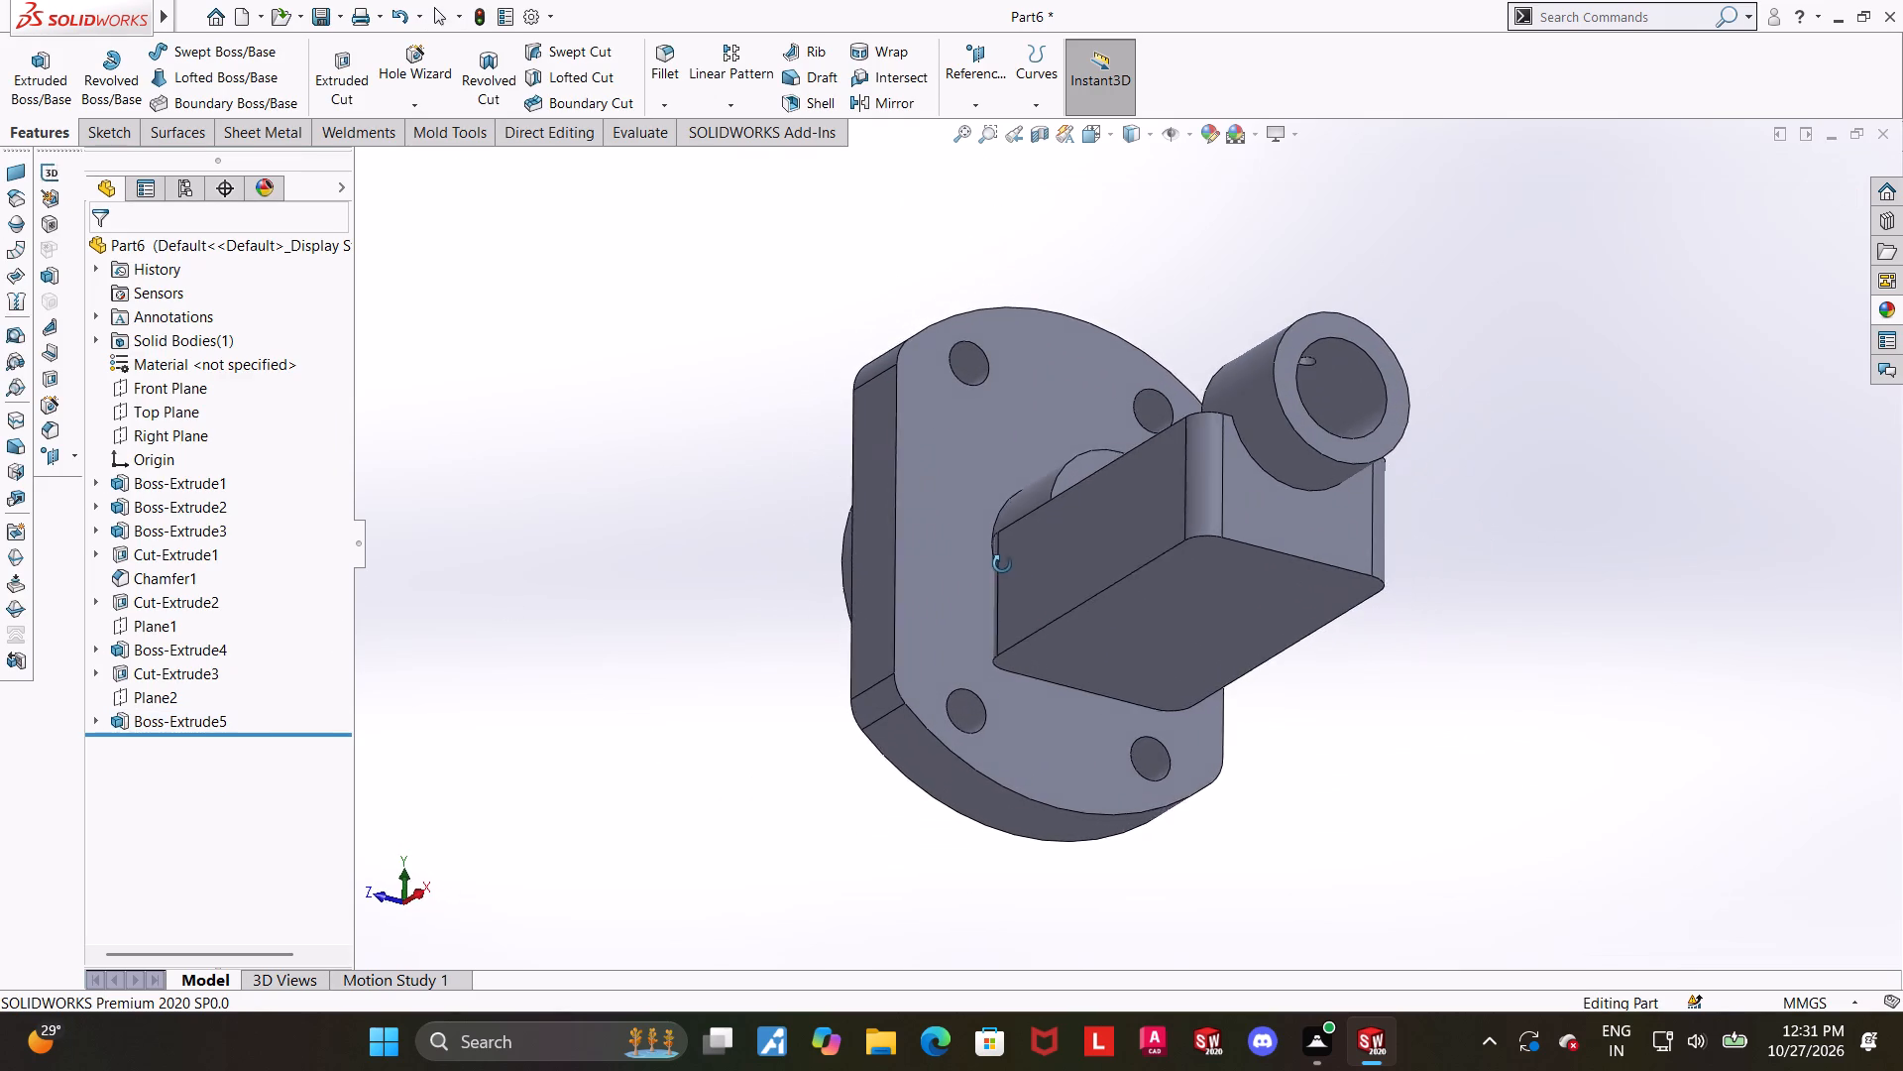
middle_click_drag(1002, 564, 1009, 571)
scroll(1381, 710, "down", 1)
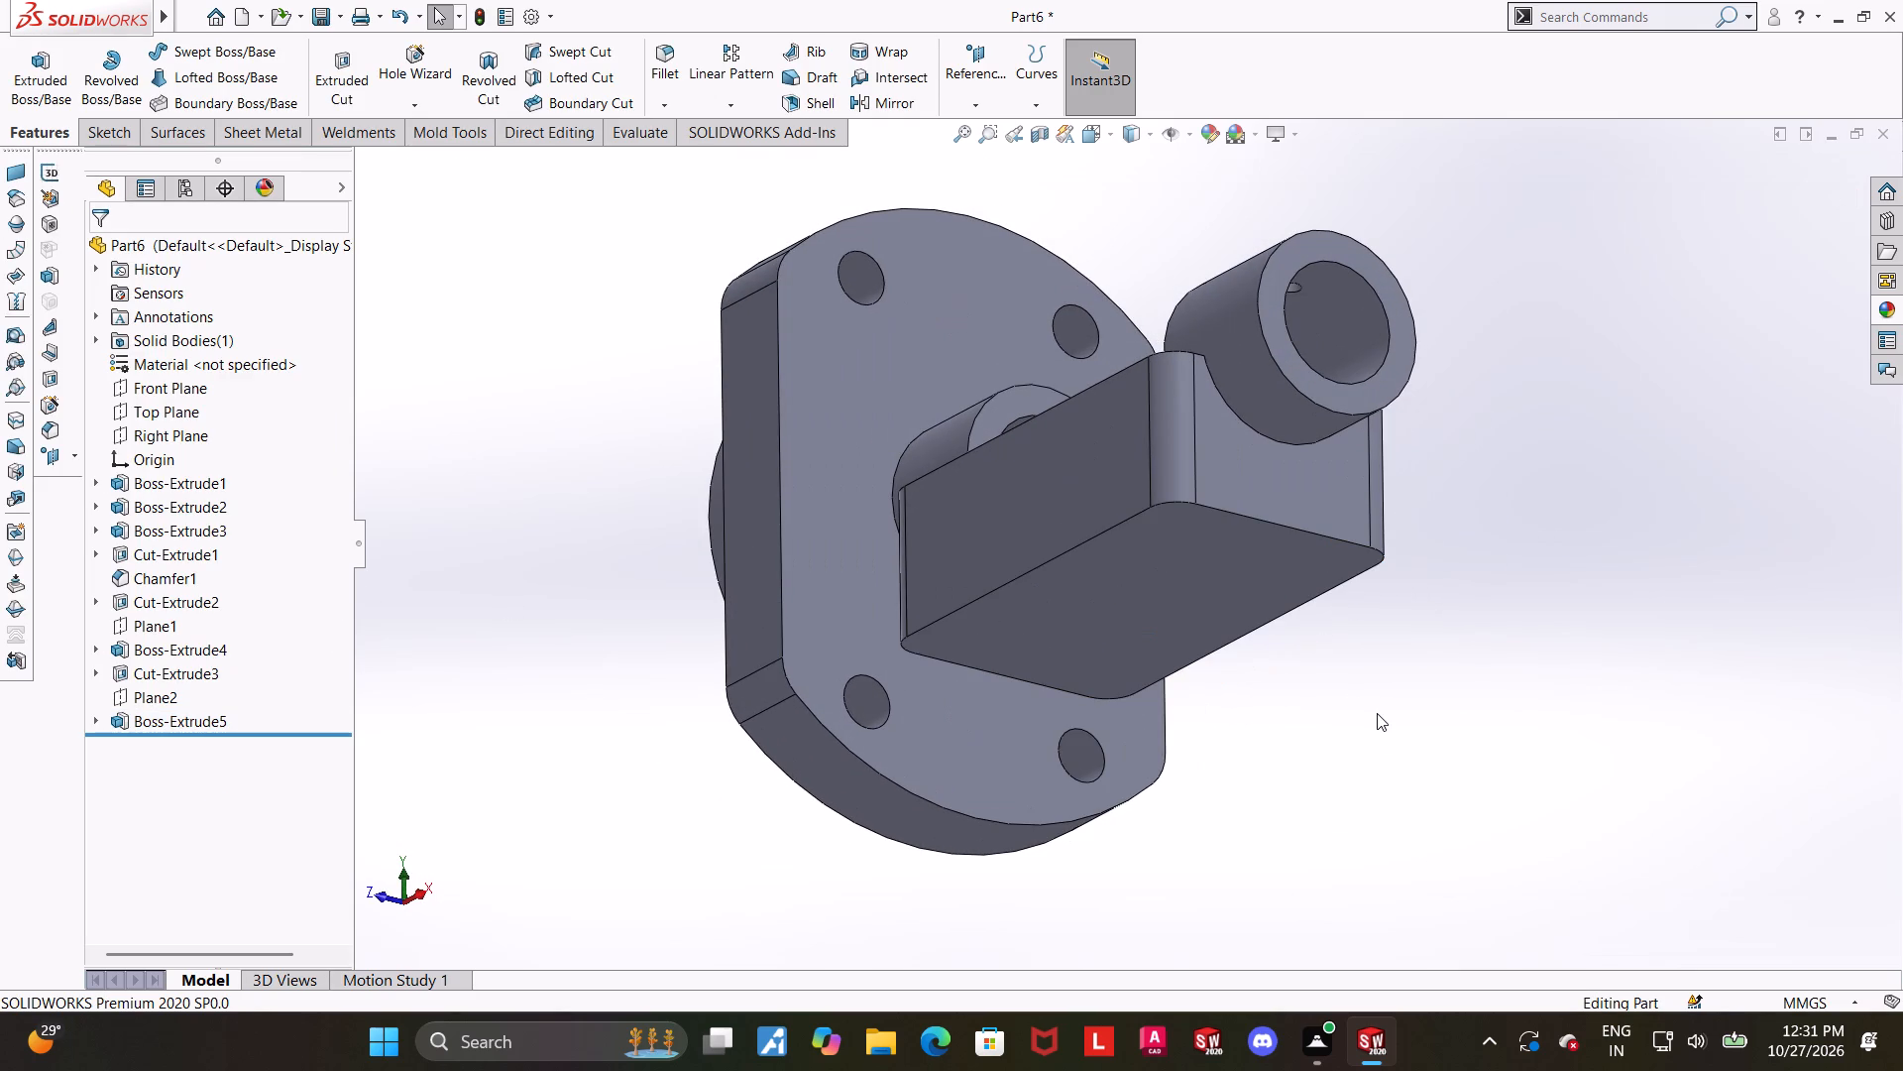
left_click(652, 64)
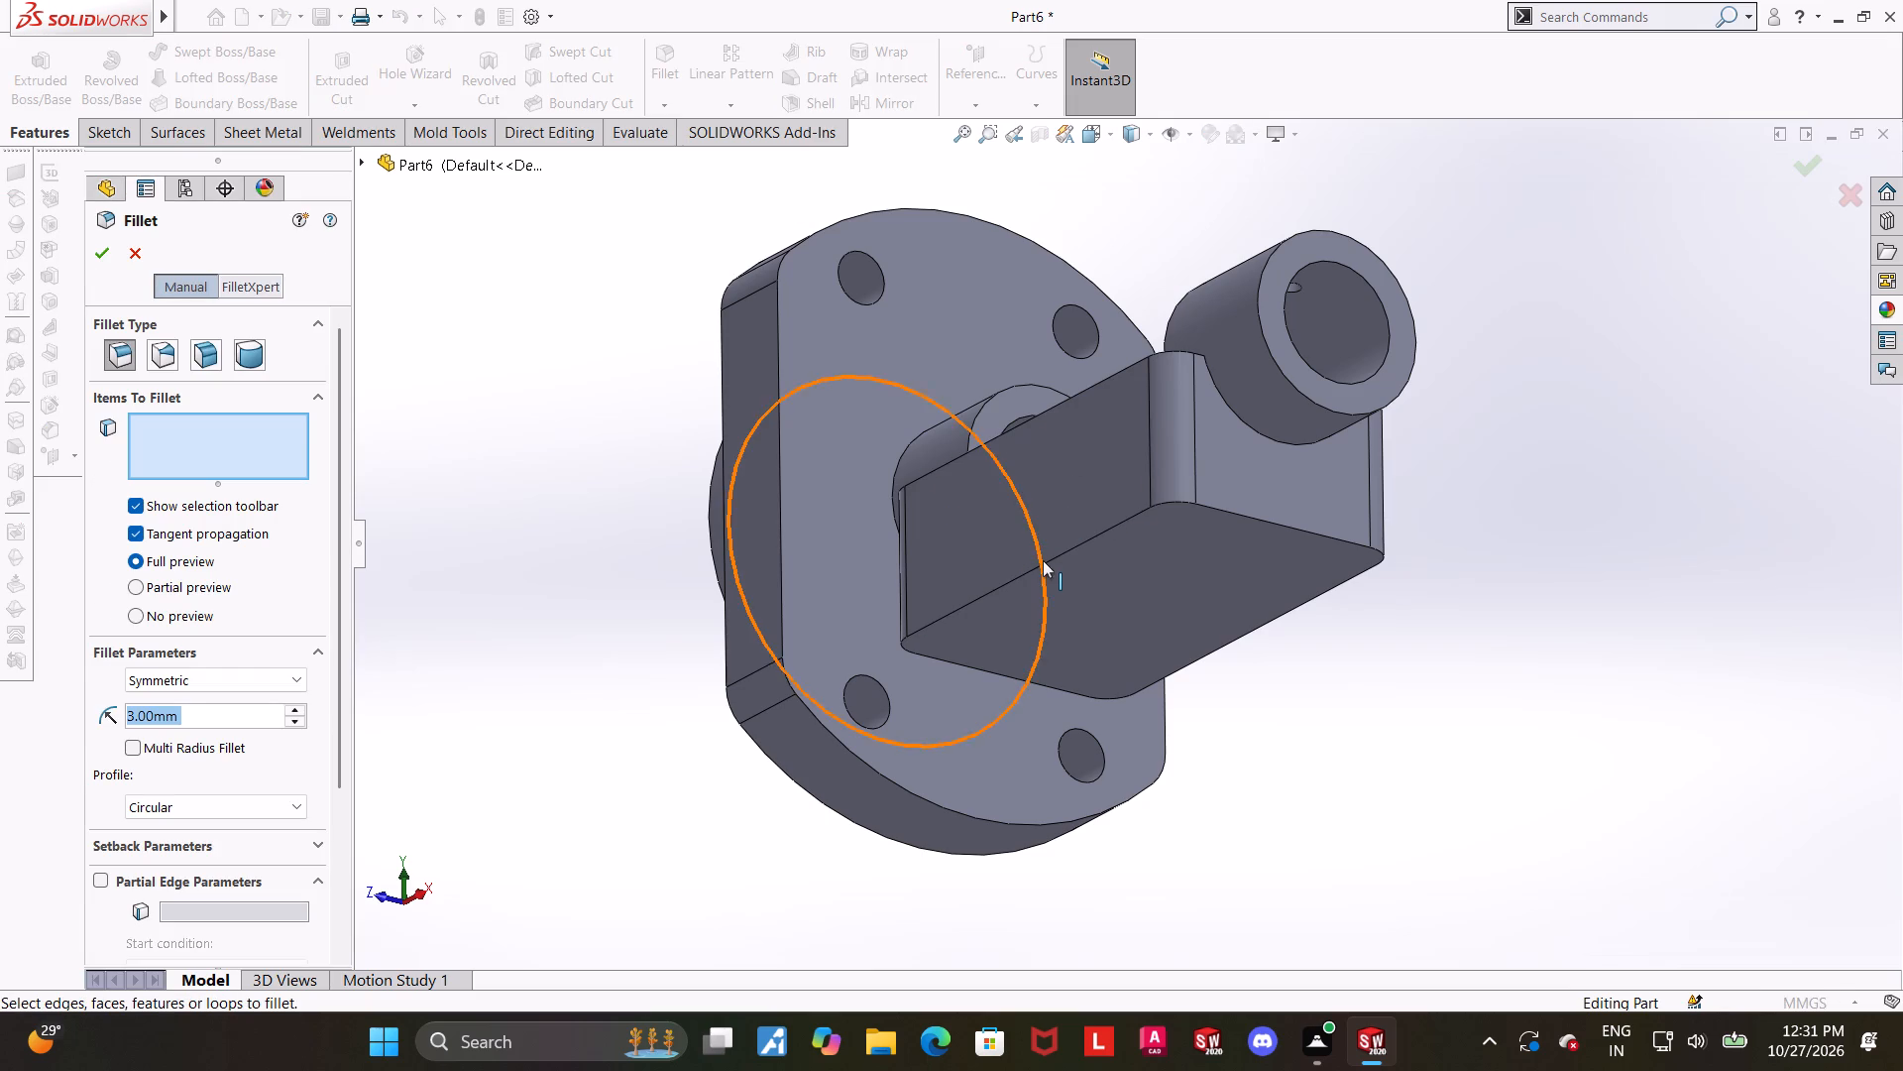
left_click(1050, 560)
middle_click_drag(1403, 649, 1386, 663)
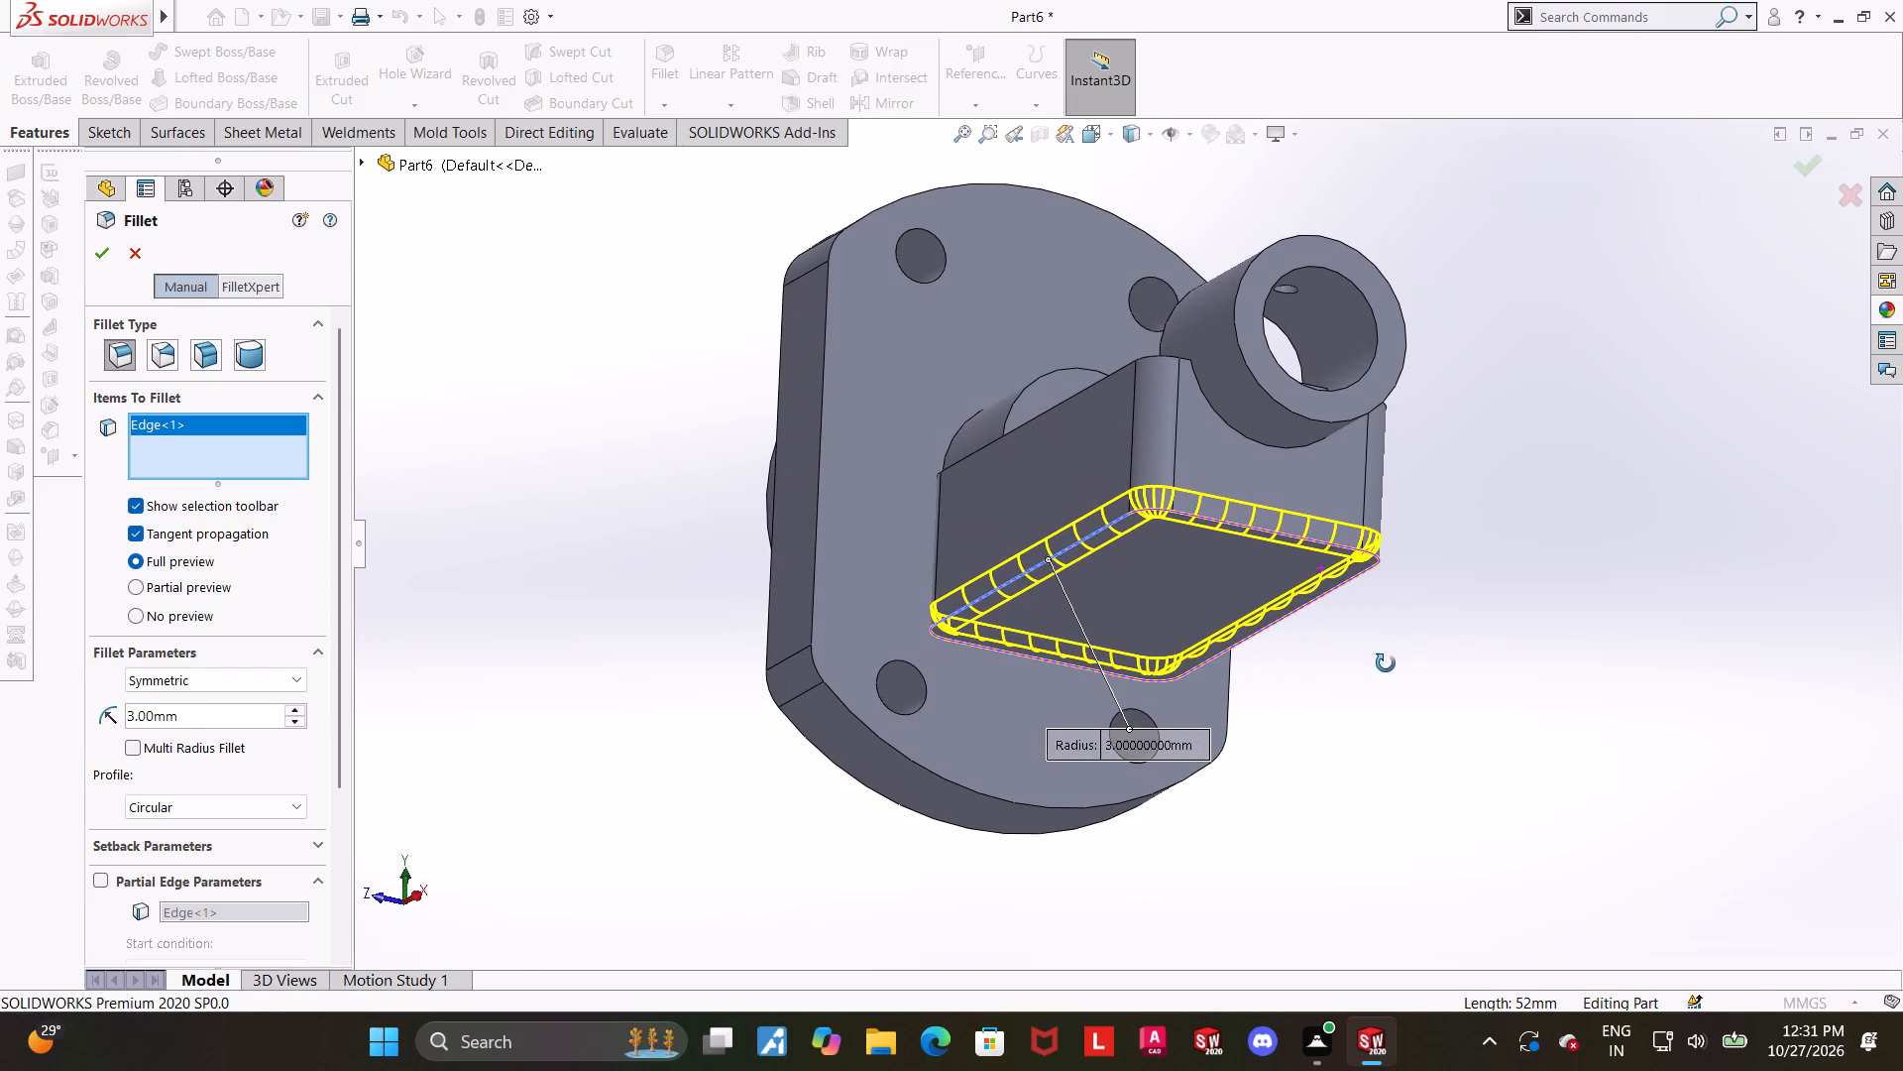
middle_click_drag(1386, 663, 1387, 678)
left_click(195, 720)
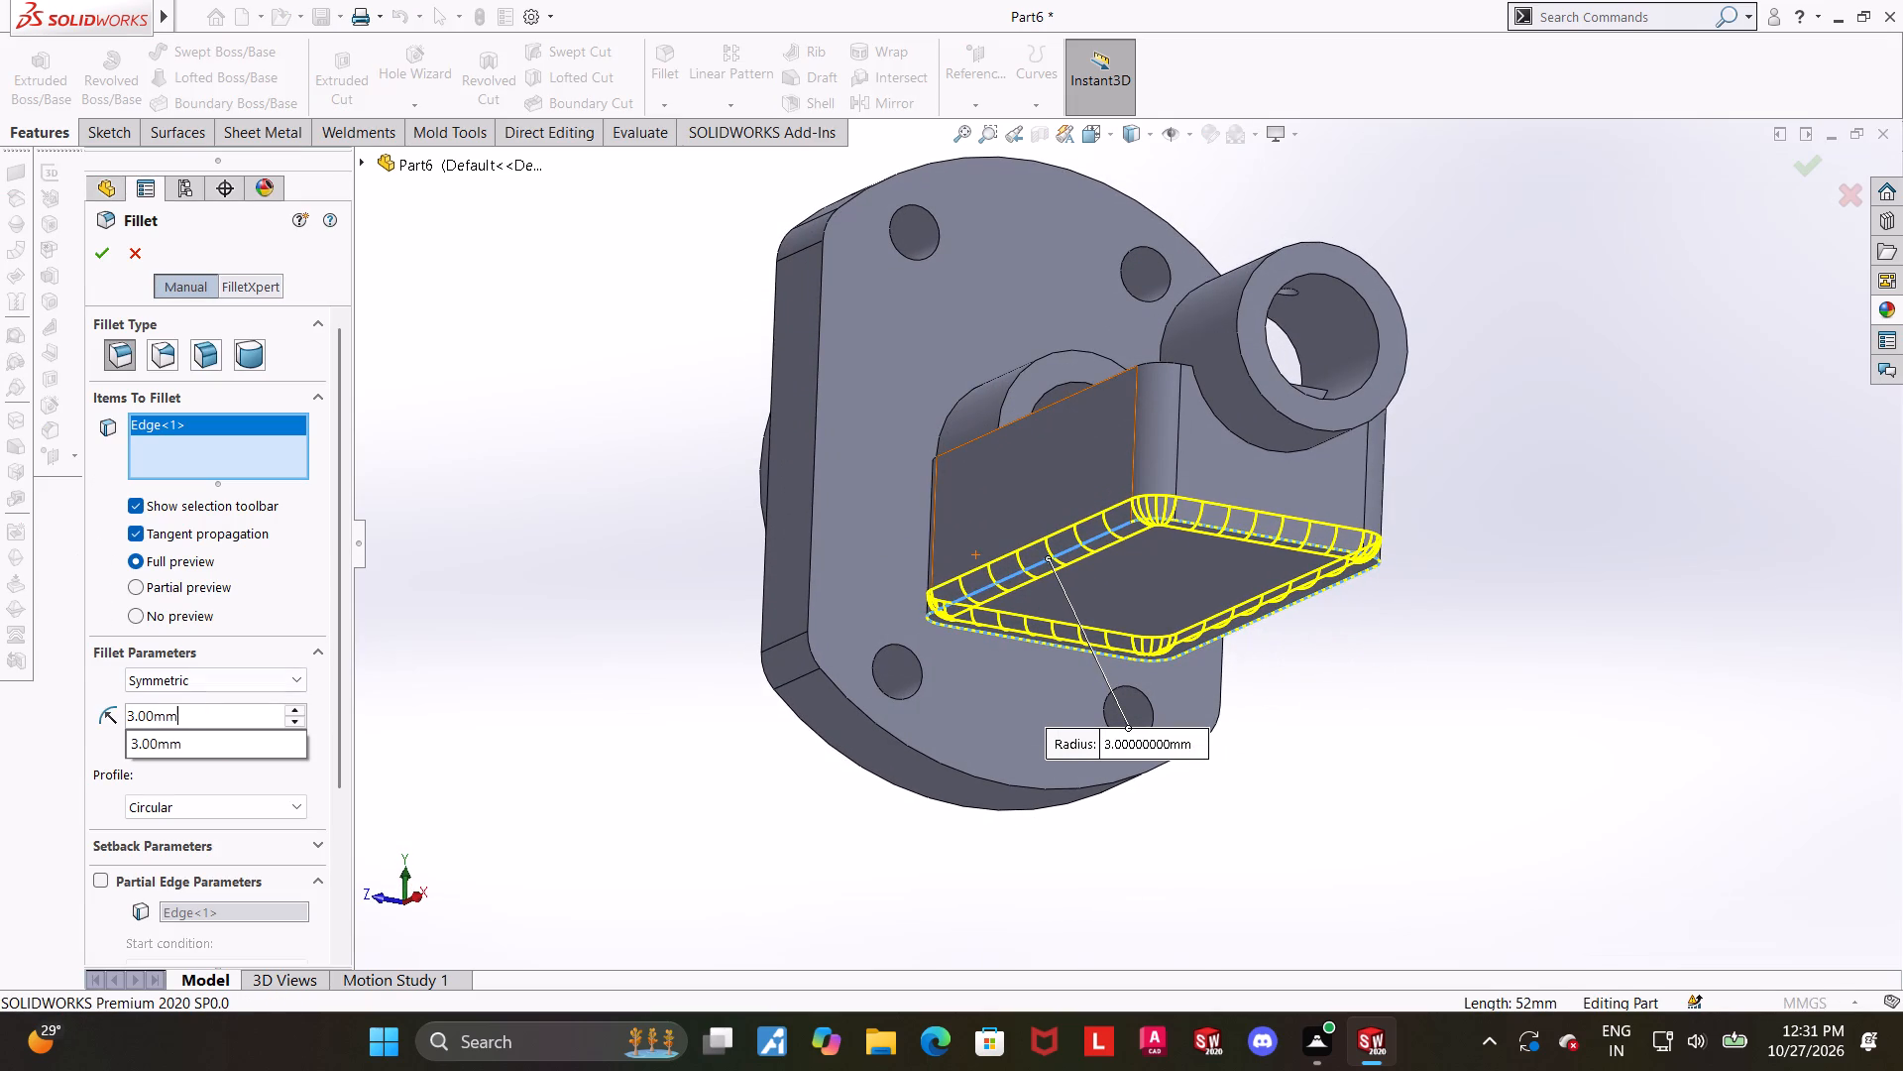
left_click_drag(211, 724, 10, 718)
key("4")
key("Return")
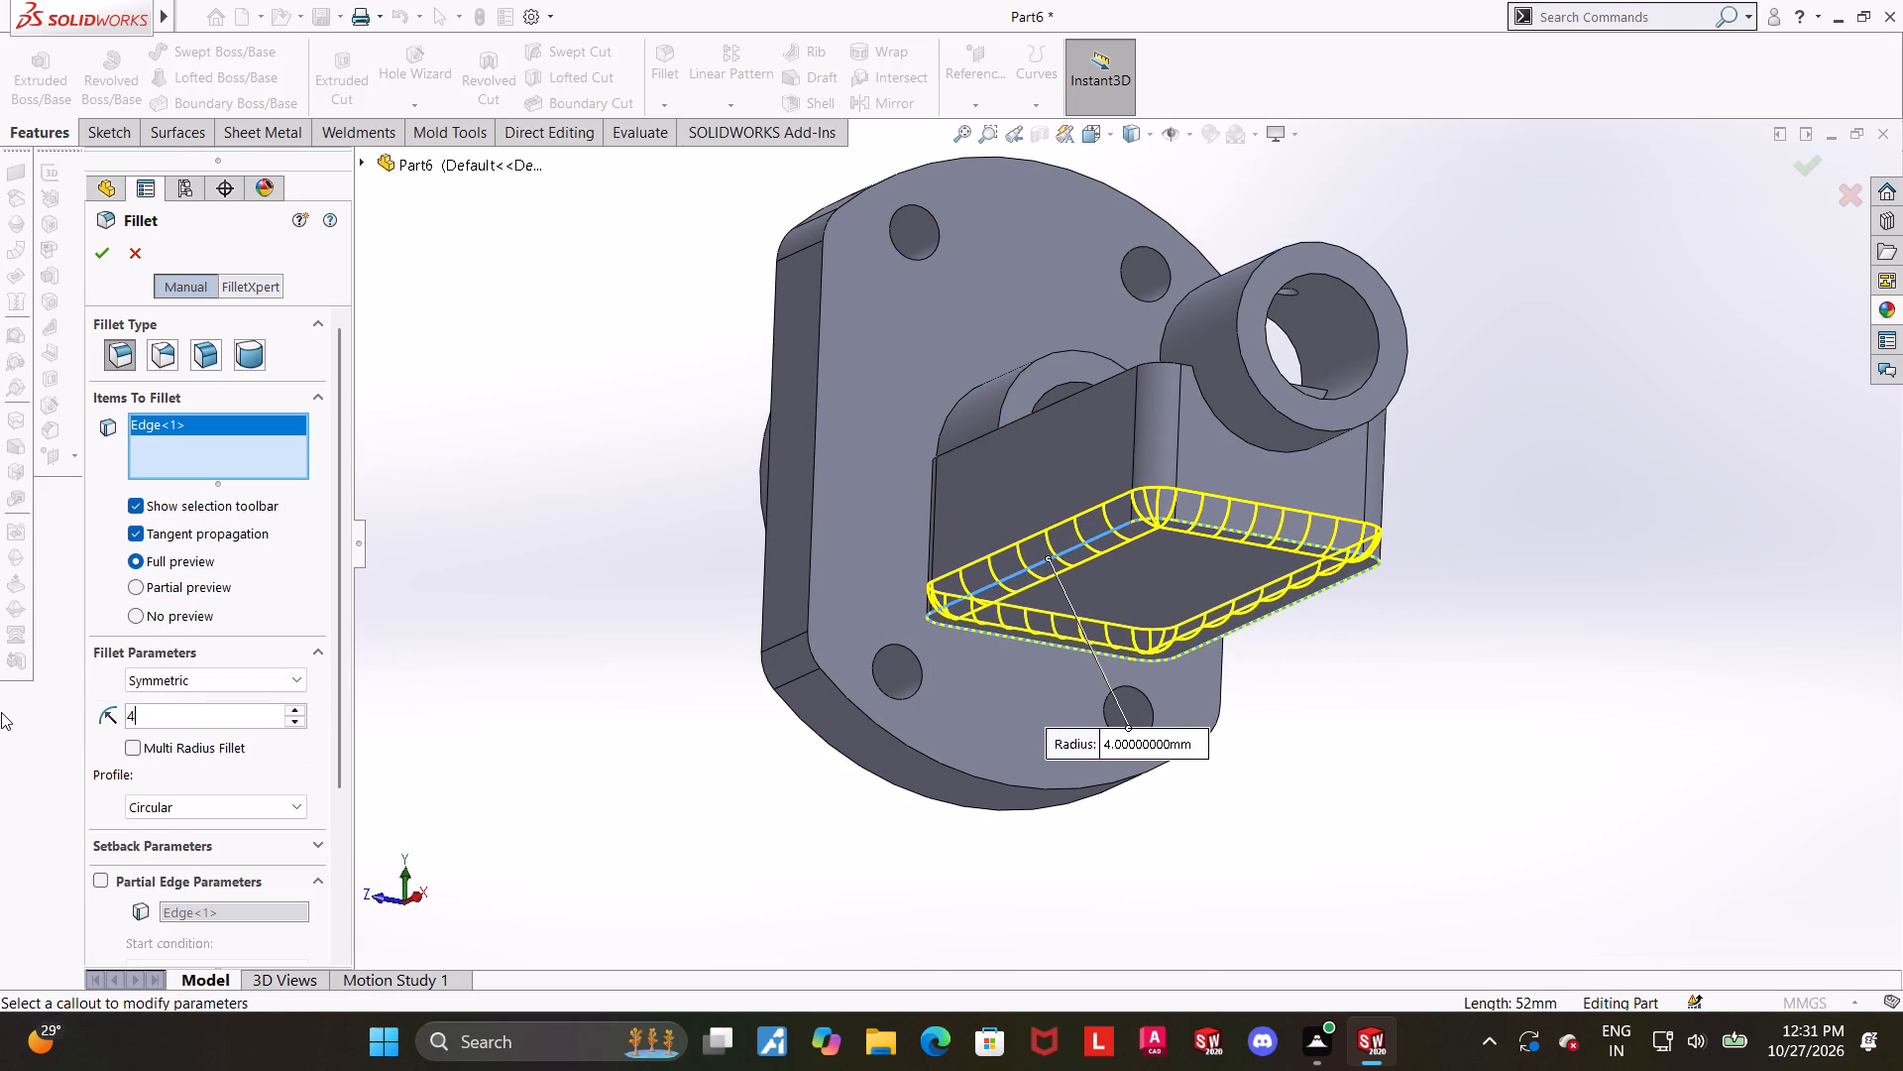
left_click(111, 261)
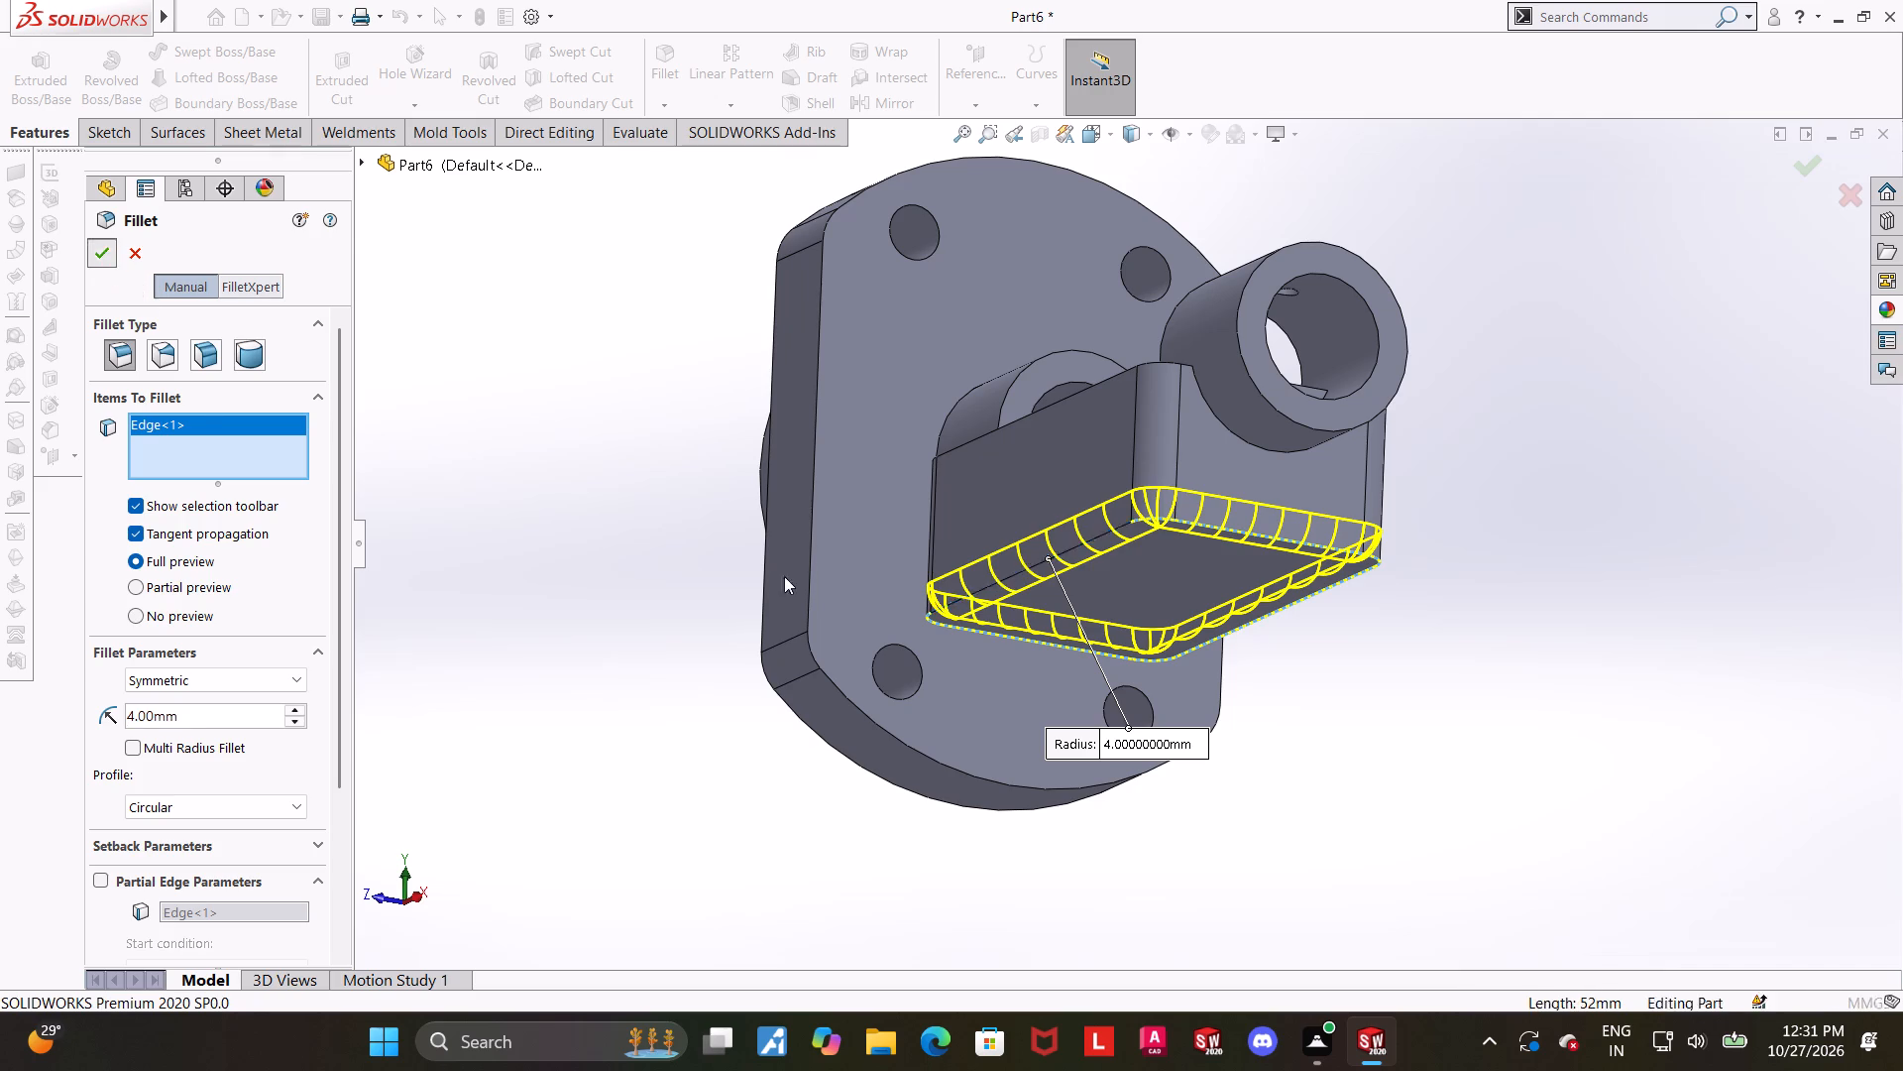
Shell the block with a 3 mm wall thickness, removing its top face between the flange boss and the sleeve.
middle_click_drag(1540, 425, 1607, 637)
scroll(1448, 429, "up", 3)
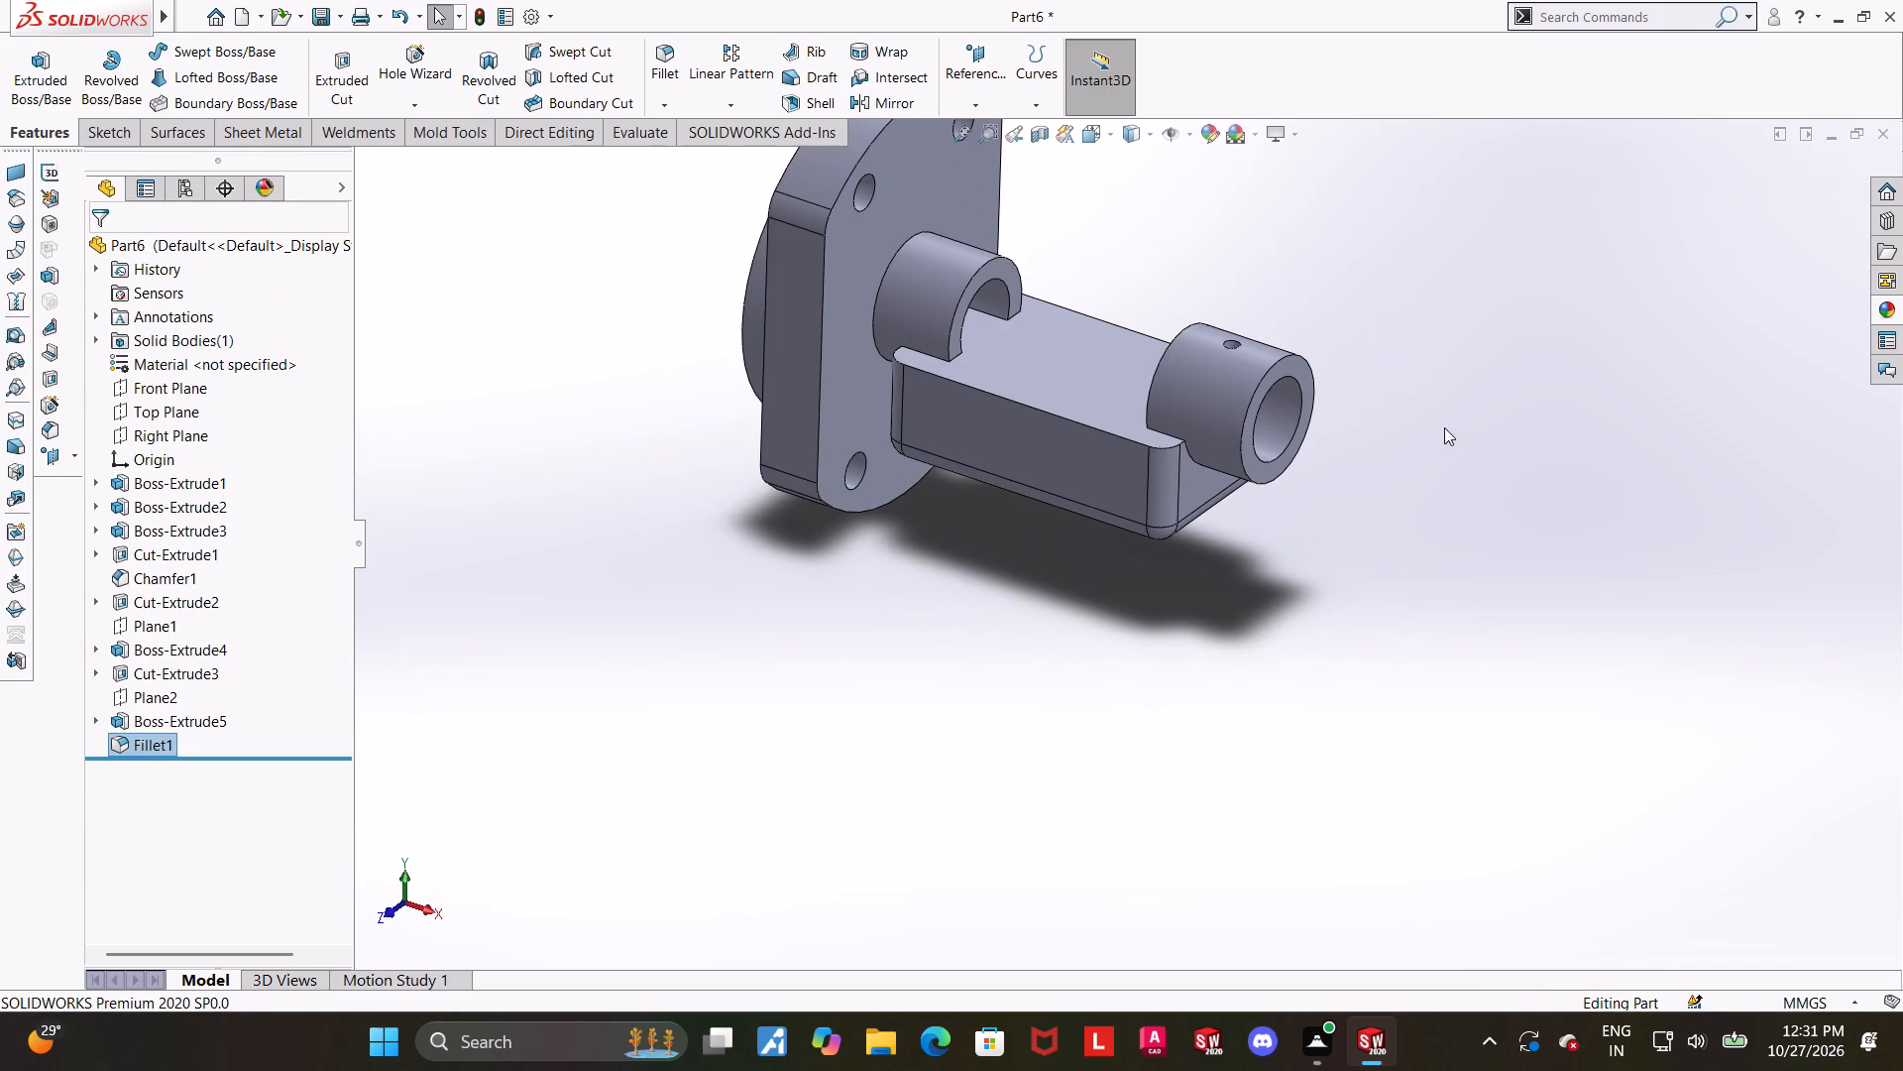
scroll(1286, 303, "down", 2)
left_click(824, 97)
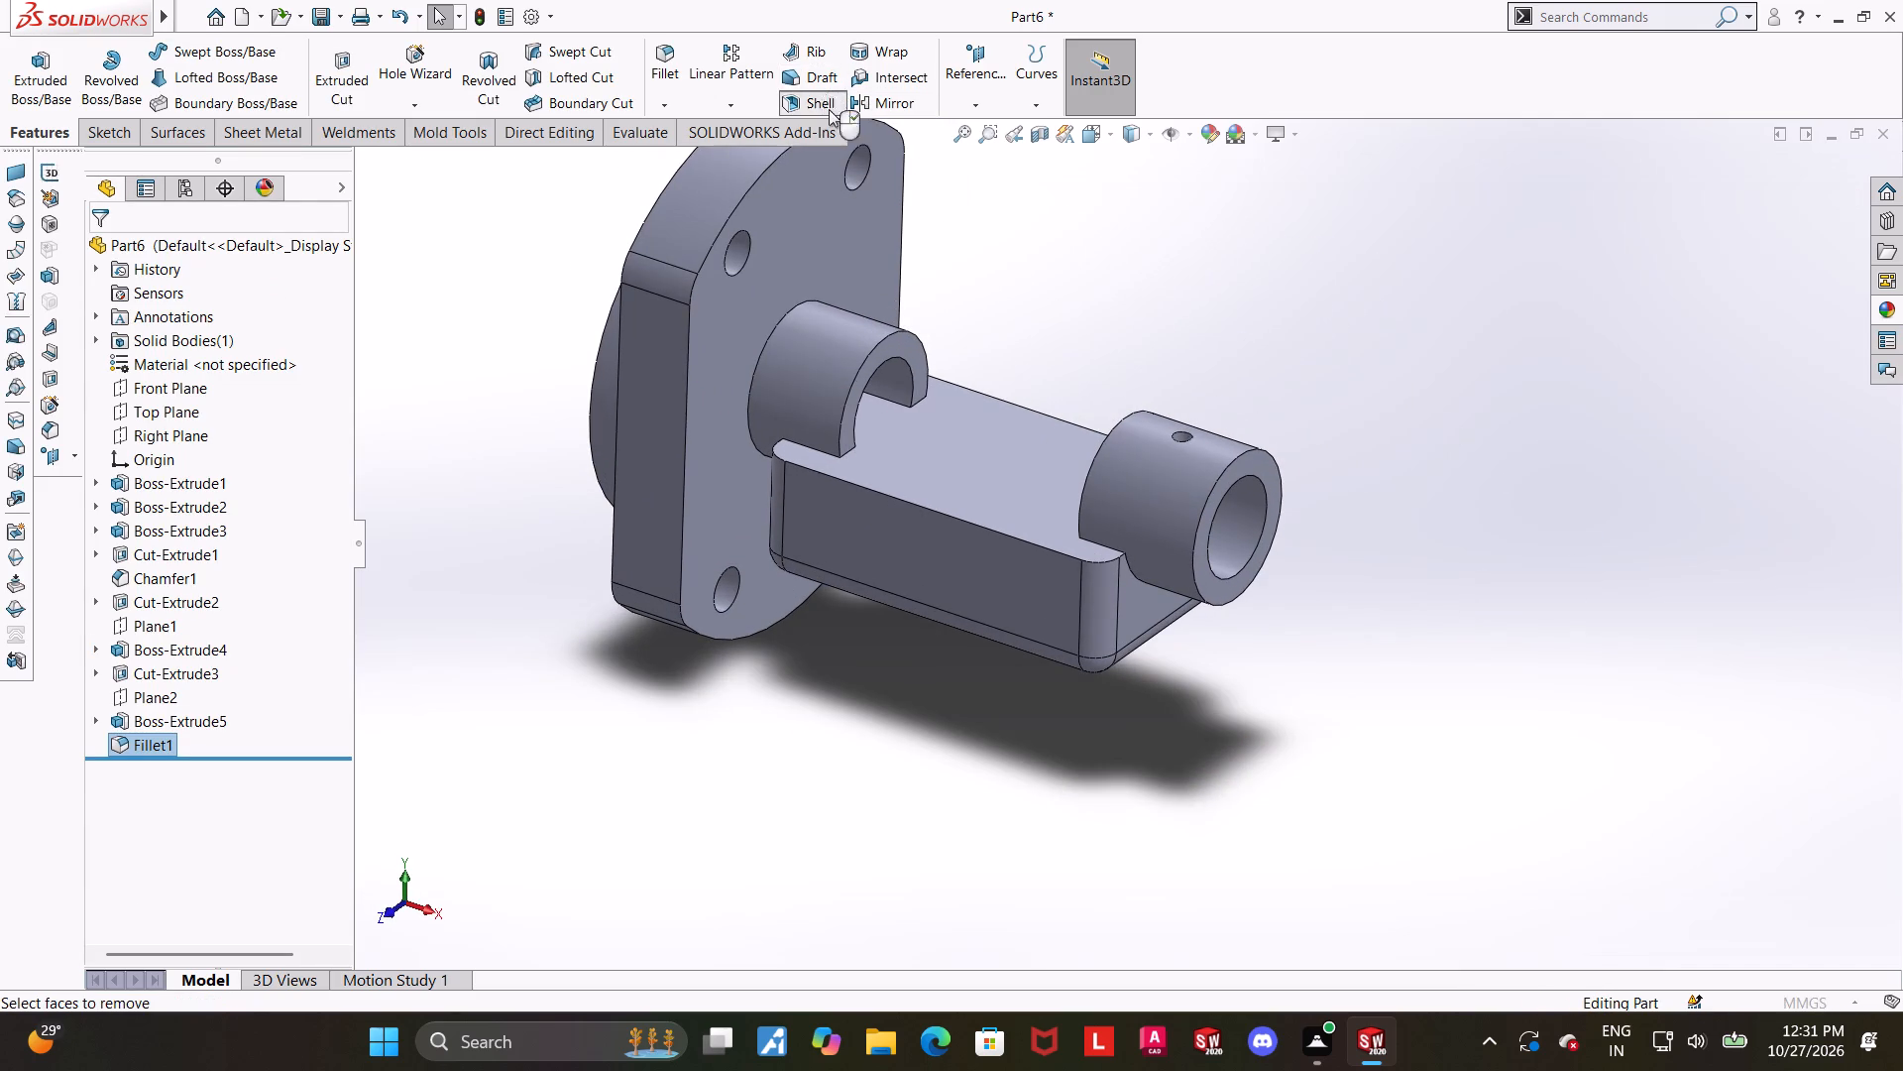
scroll(1503, 471, "up", 2)
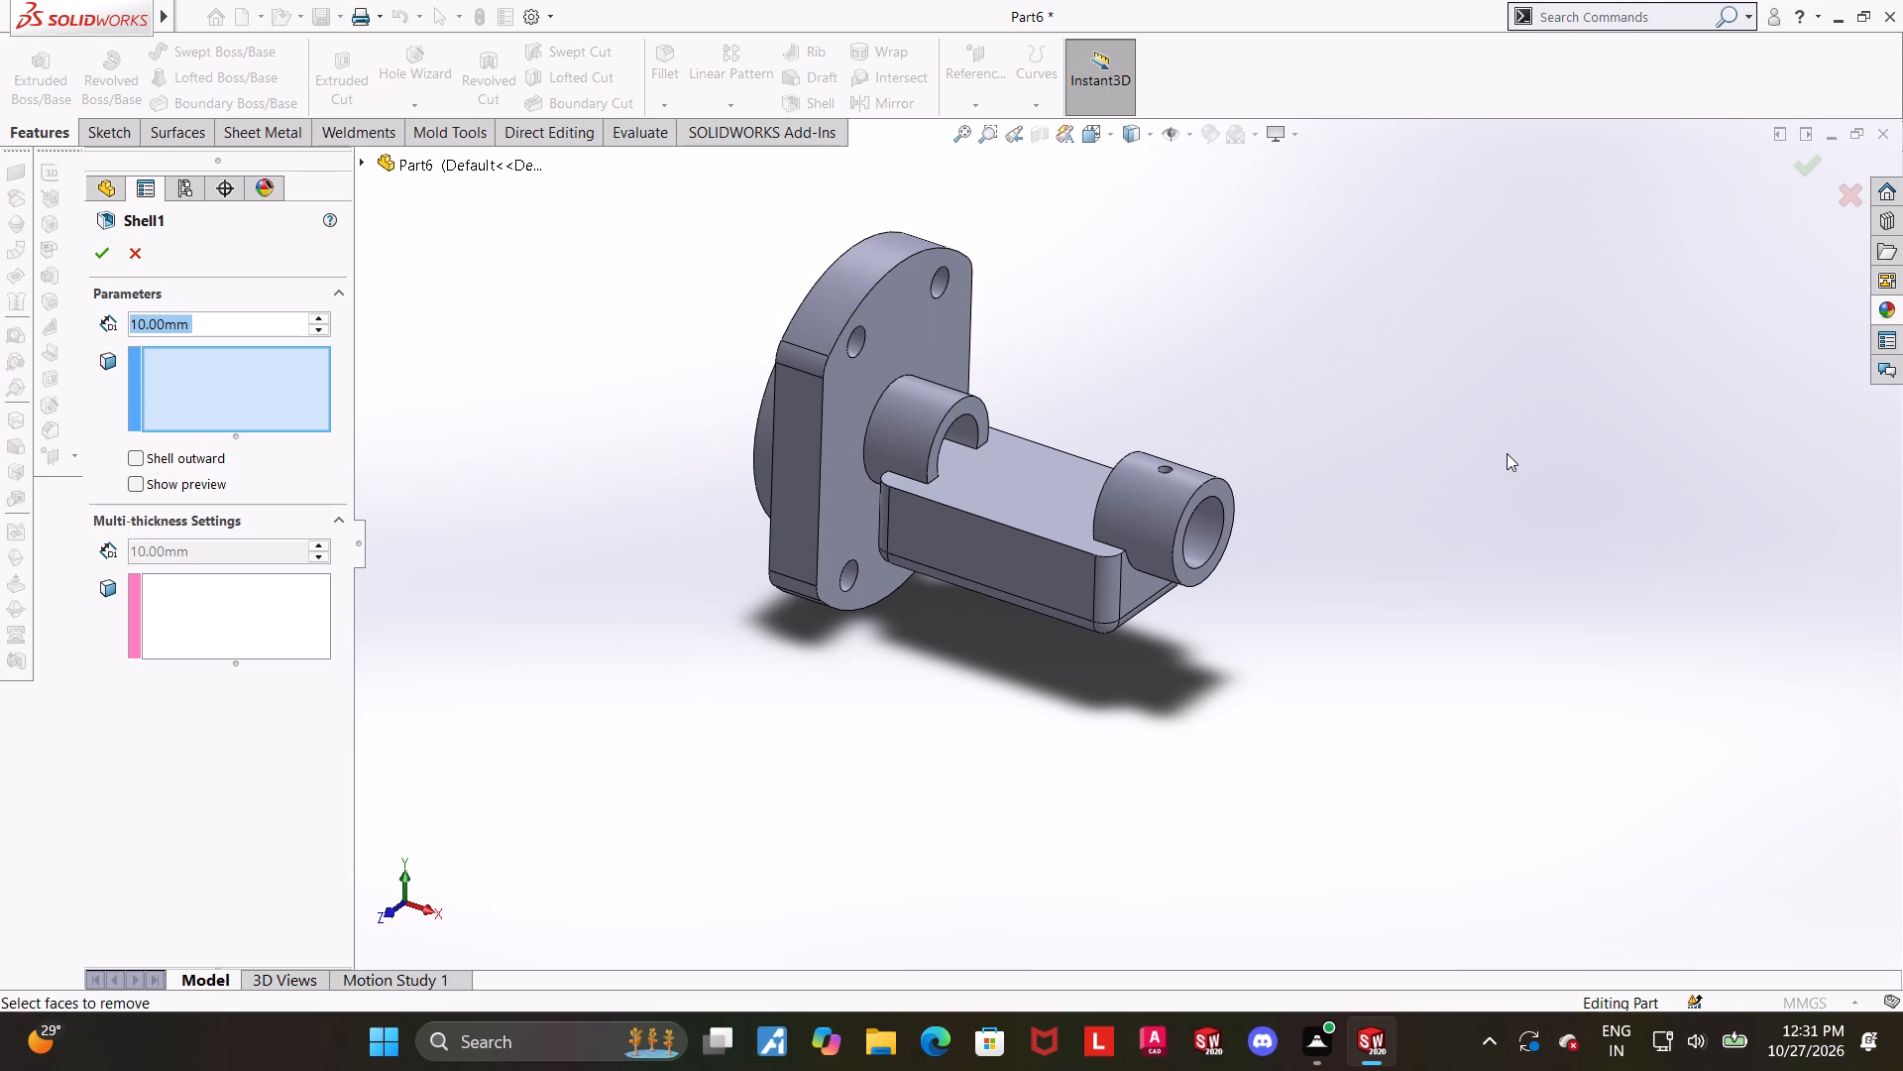
scroll(1106, 410, "down", 1)
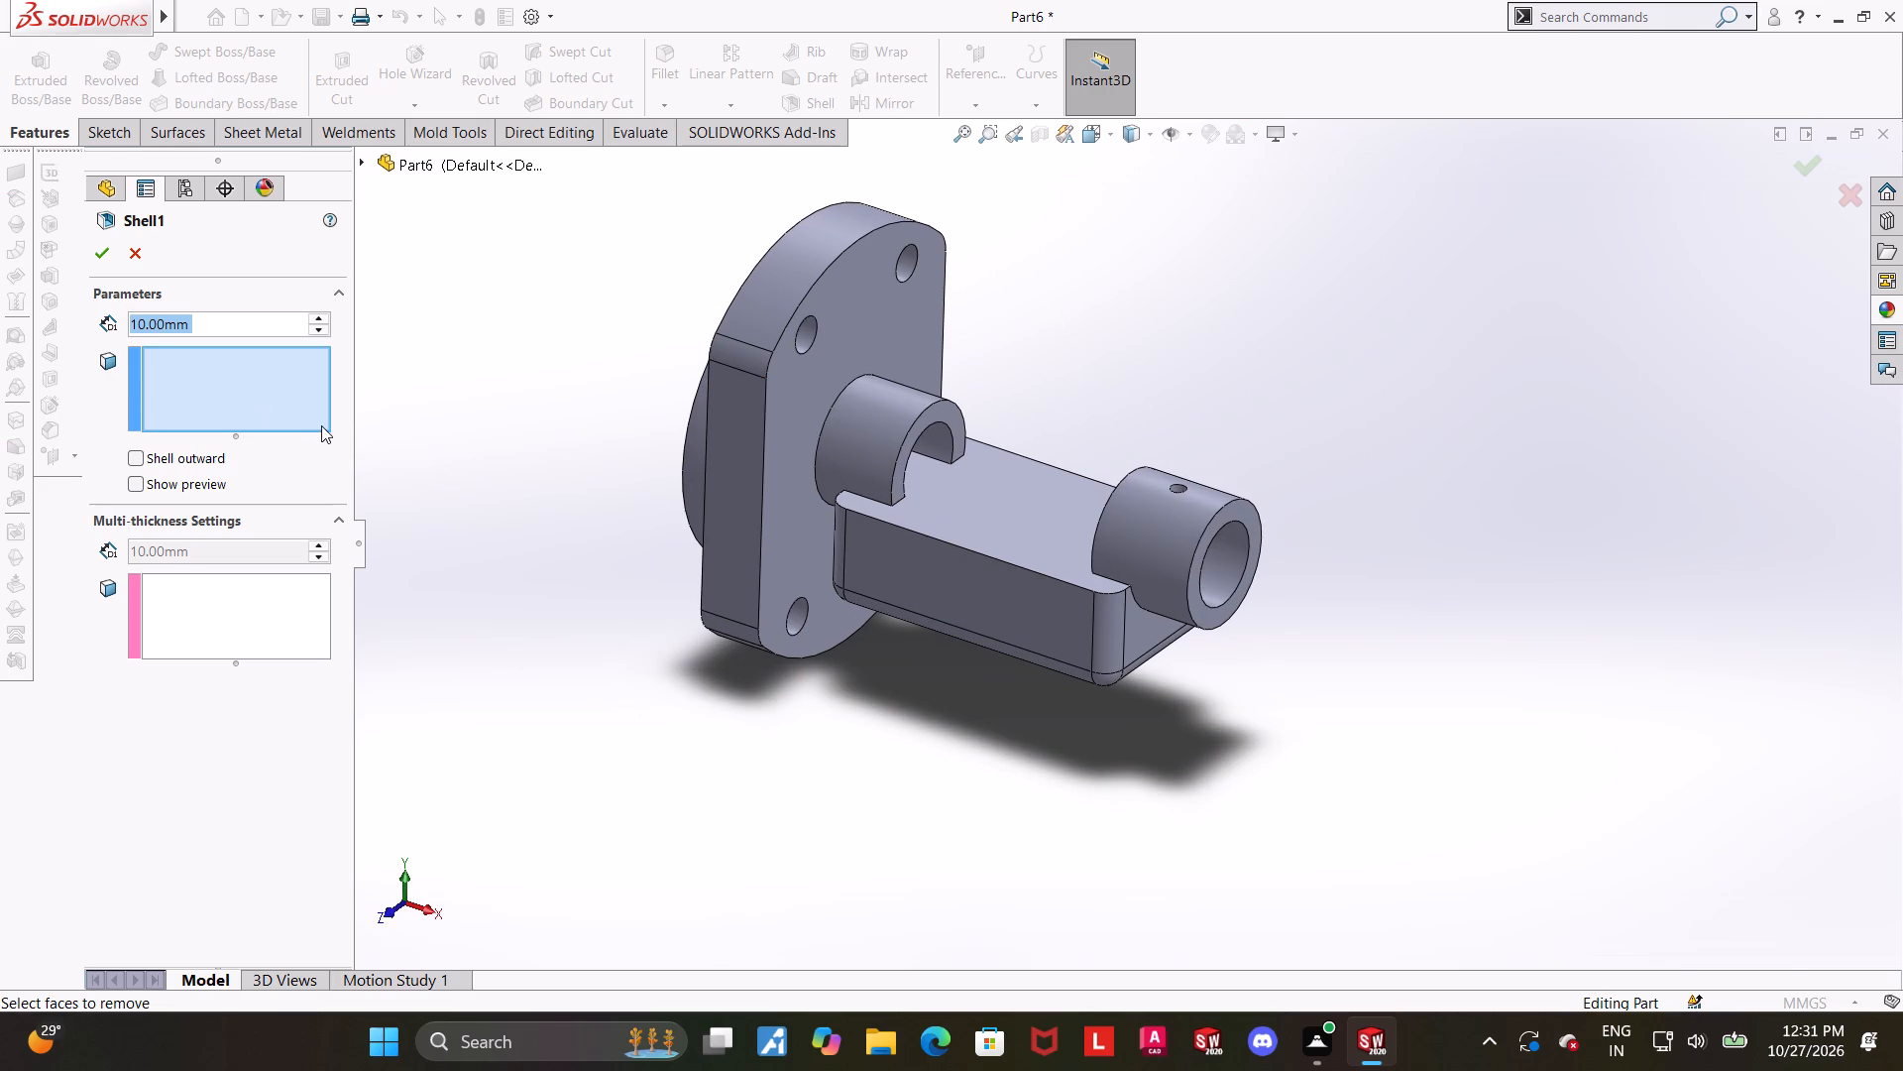
key("3")
key("Return")
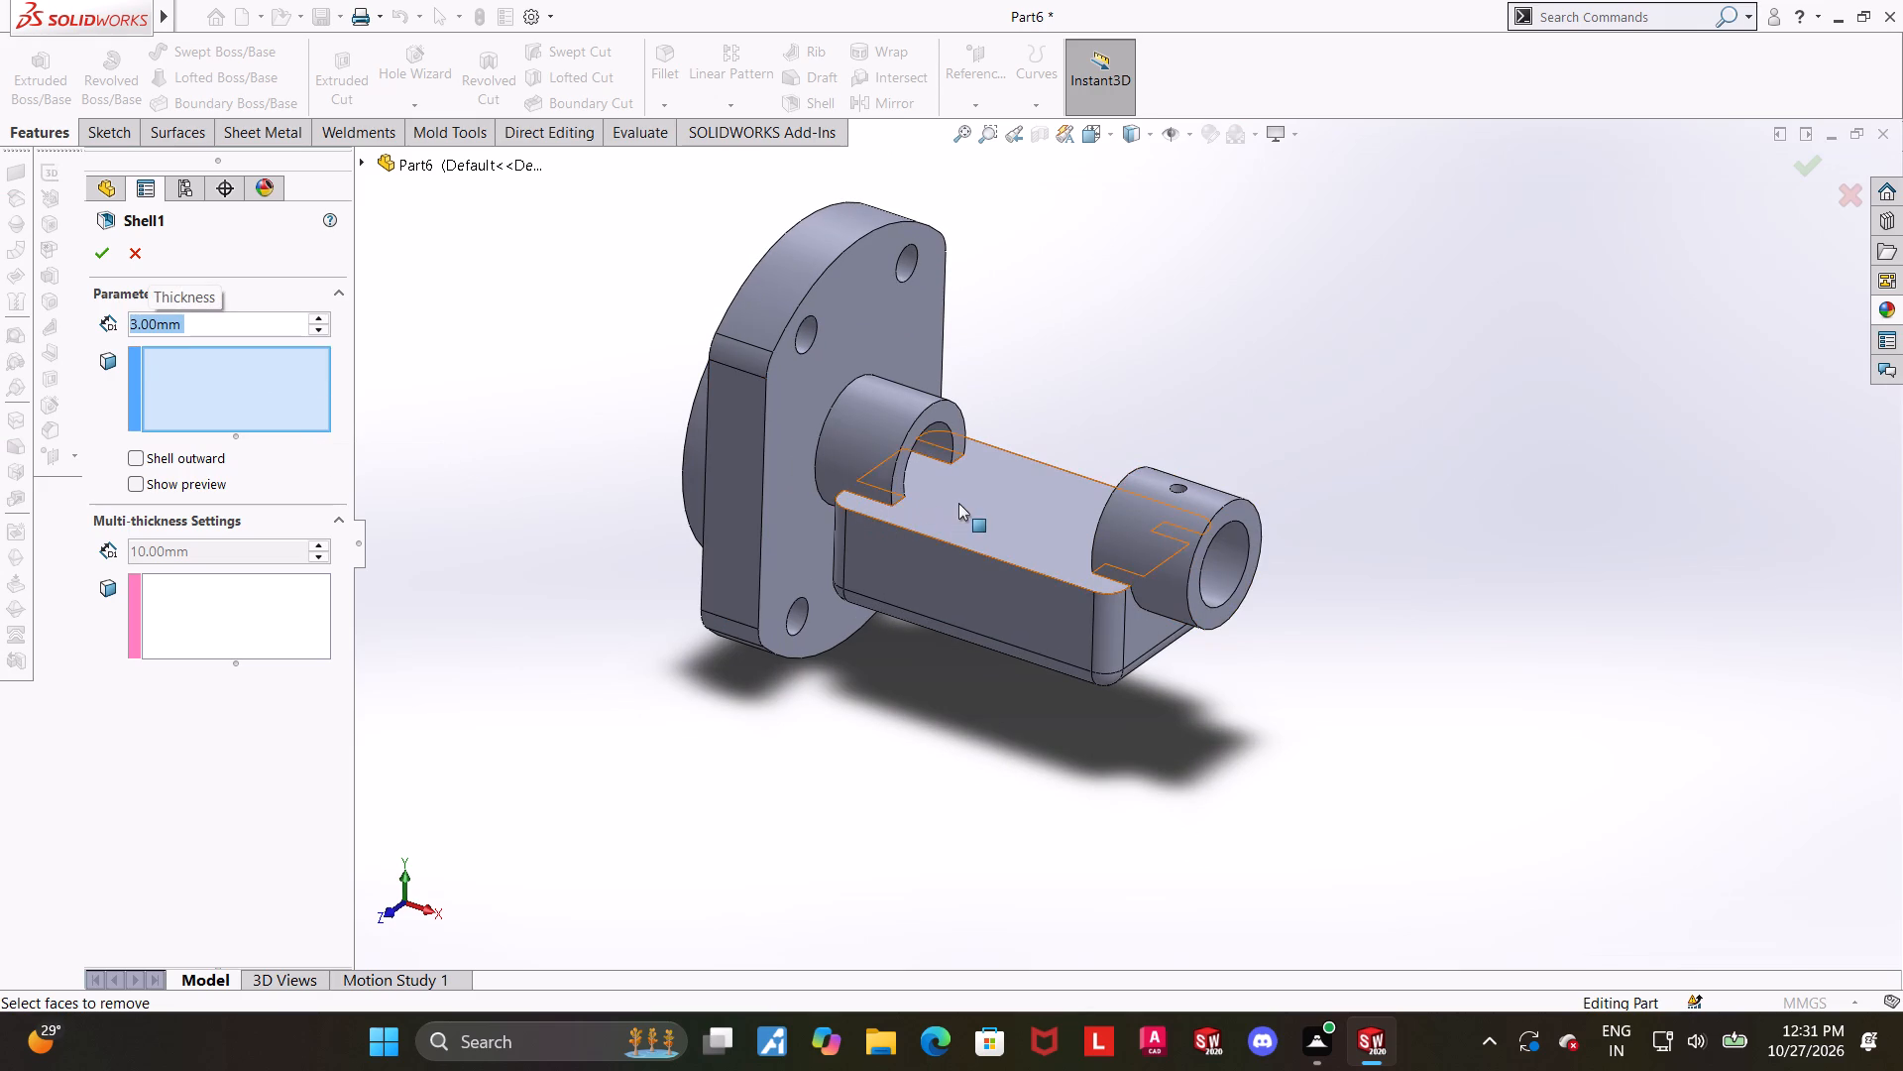
left_click(958, 503)
left_click(116, 258)
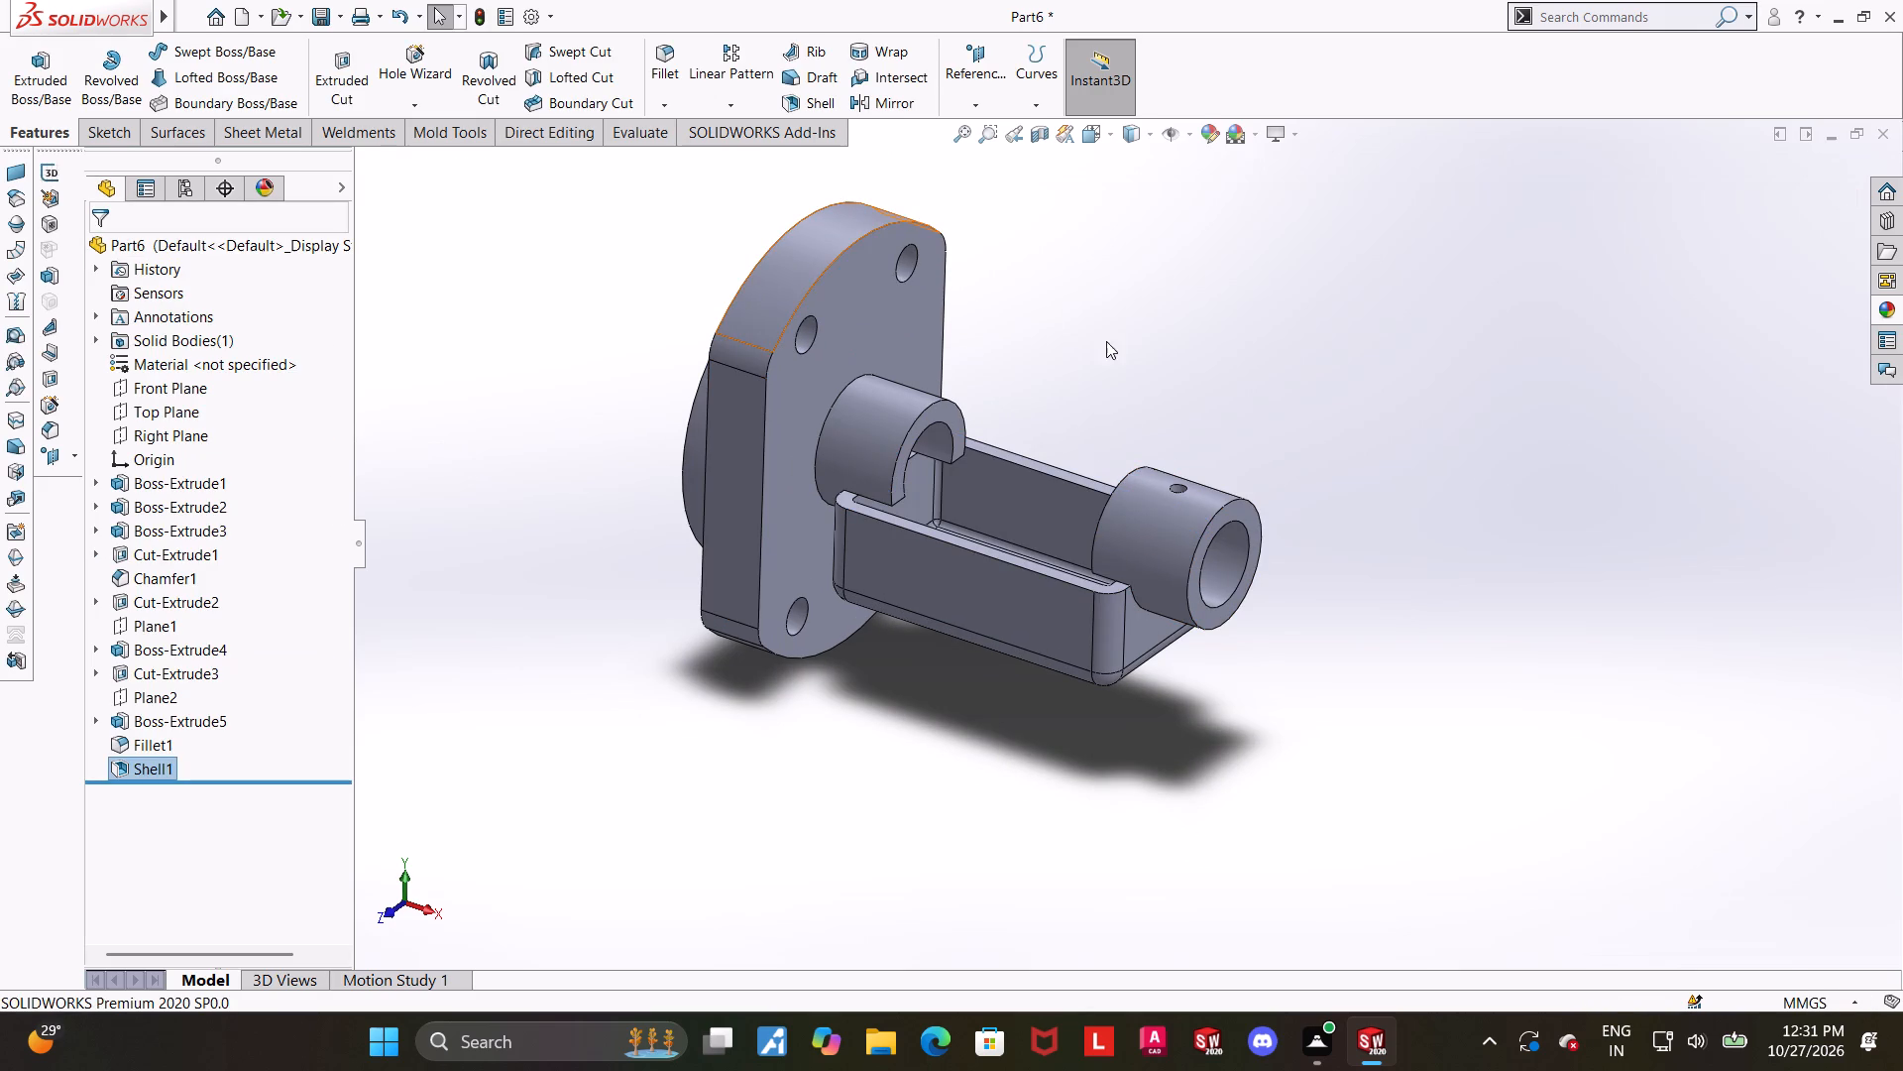
left_click(1422, 362)
Examine the shelled connecting block, its rim and the sleeve bore from several angles.
middle_click_drag(1331, 469, 1233, 435)
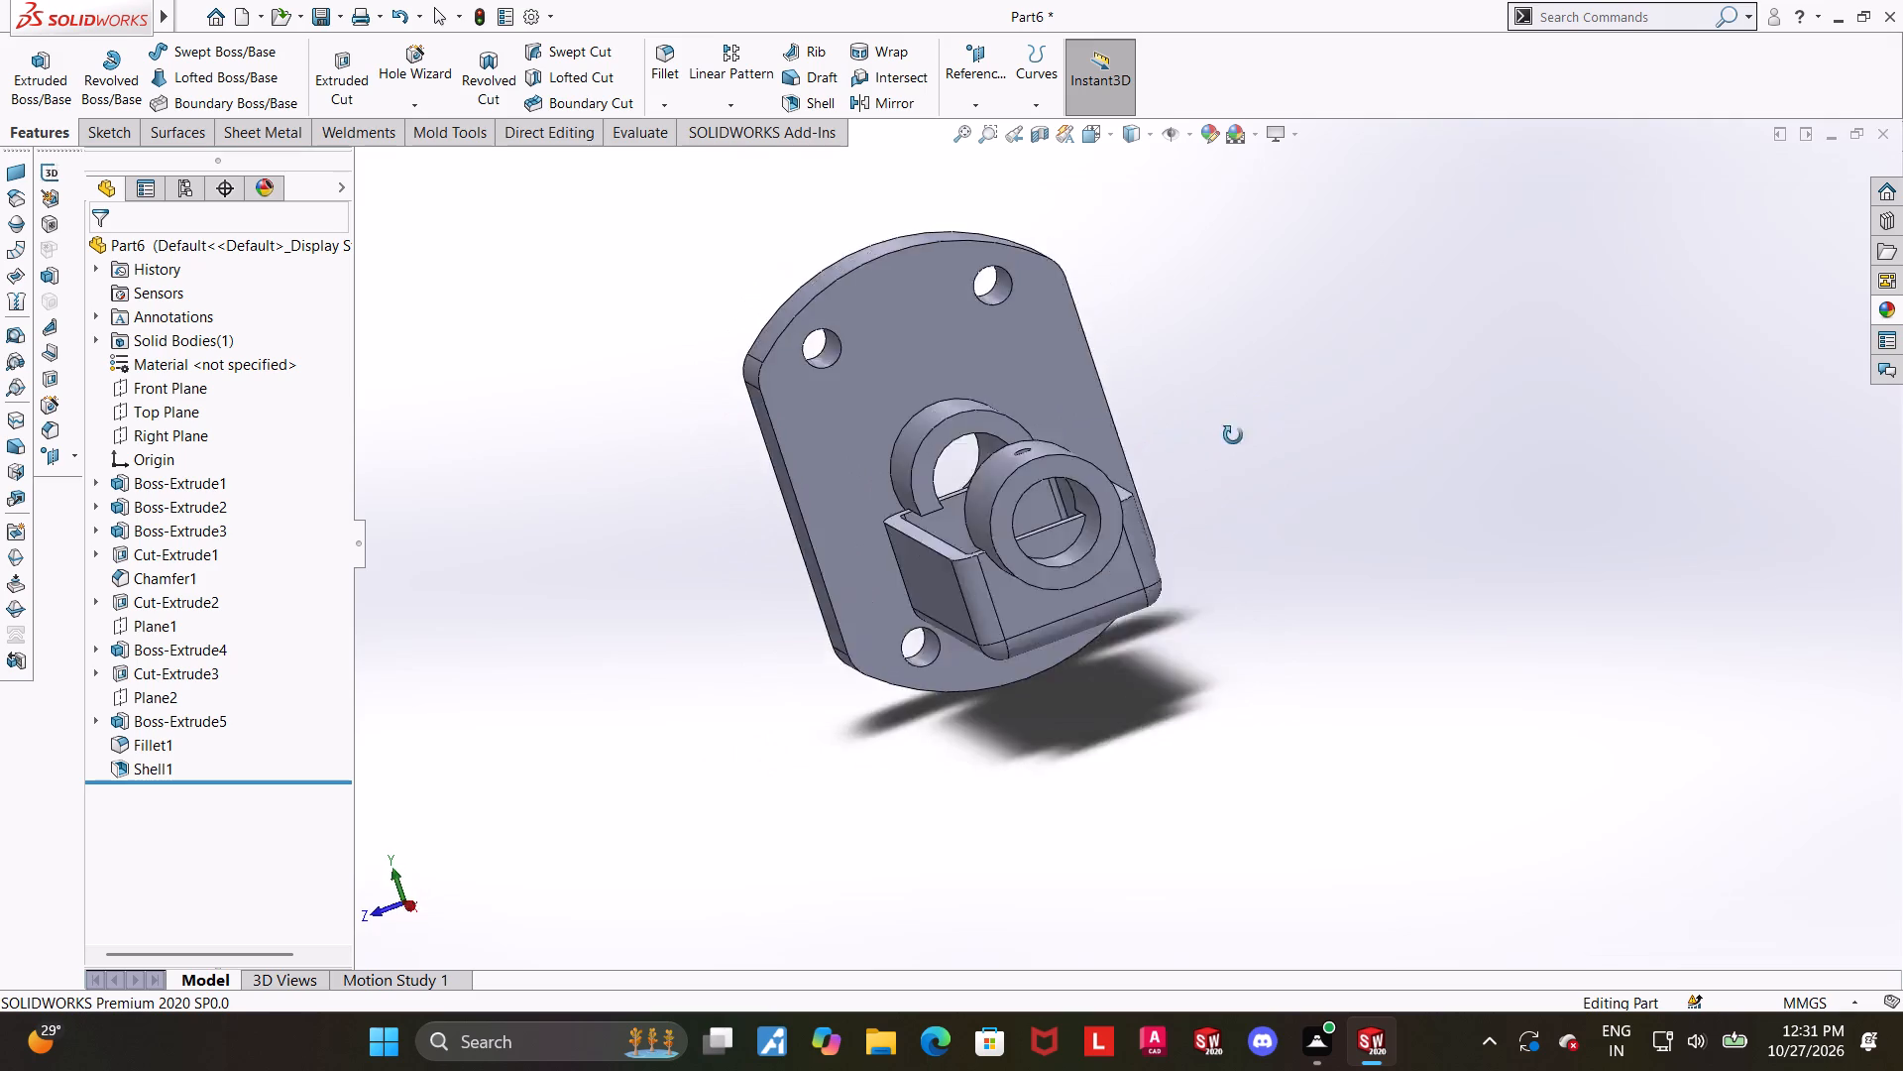
middle_click_drag(1233, 435, 1201, 415)
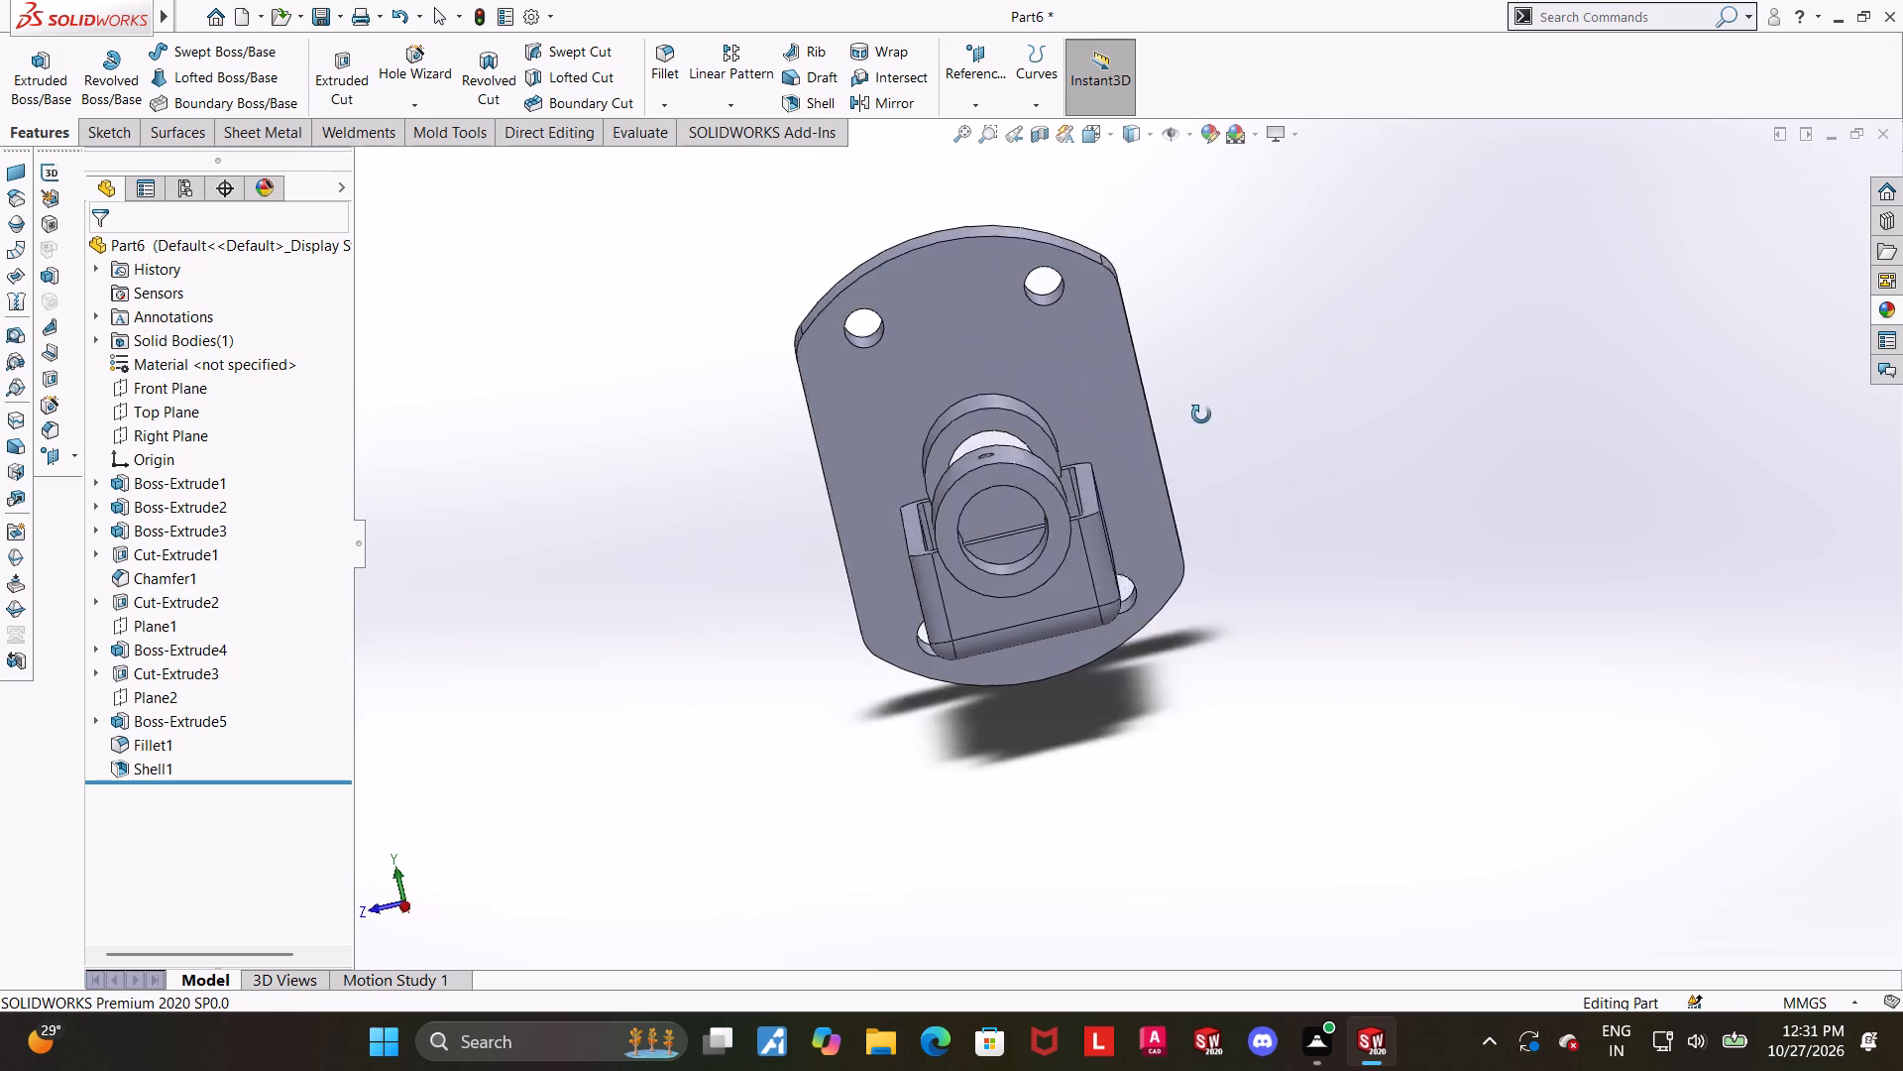
middle_click_drag(1201, 415, 1259, 414)
scroll(905, 481, "down", 4)
middle_click_drag(1472, 497, 1505, 522)
scroll(1507, 525, "up", 3)
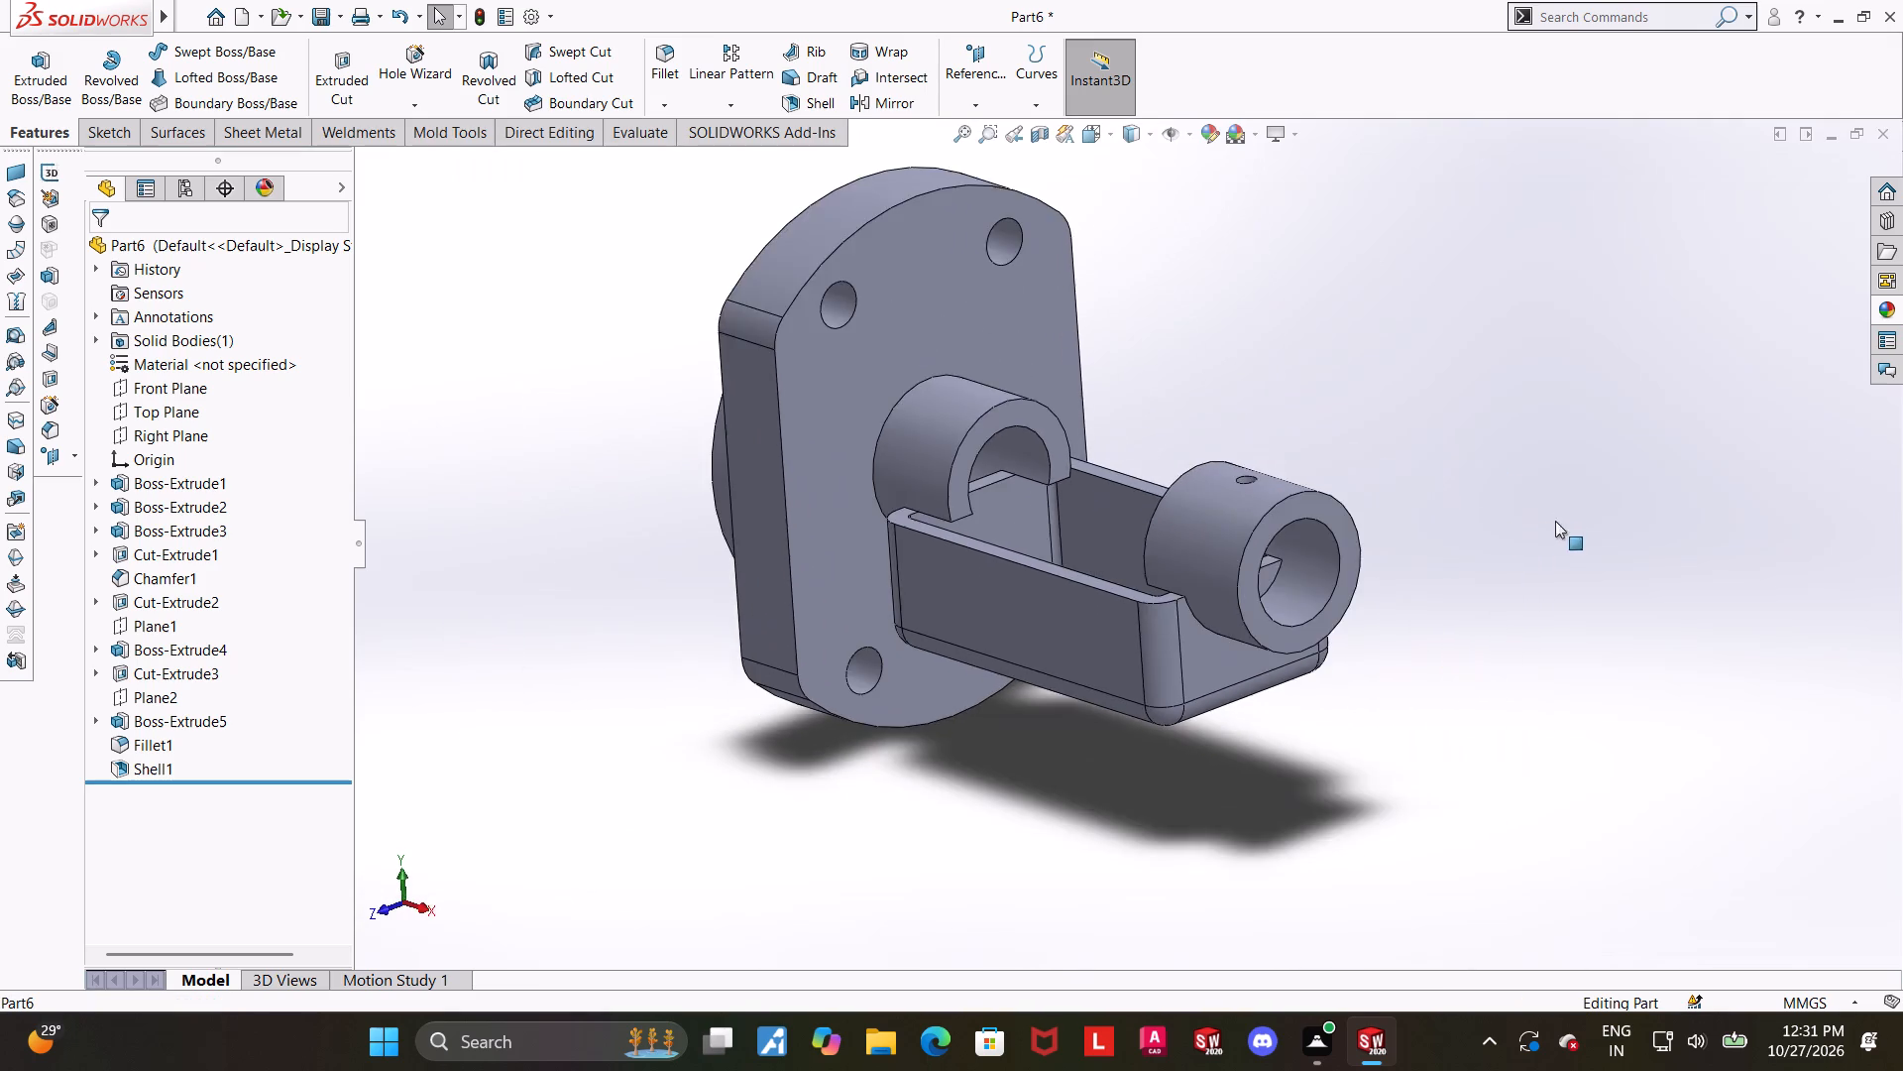
scroll(1530, 497, "down", 3)
middle_click_drag(1466, 514, 1445, 567)
scroll(1445, 567, "up", 4)
scroll(801, 579, "down", 2)
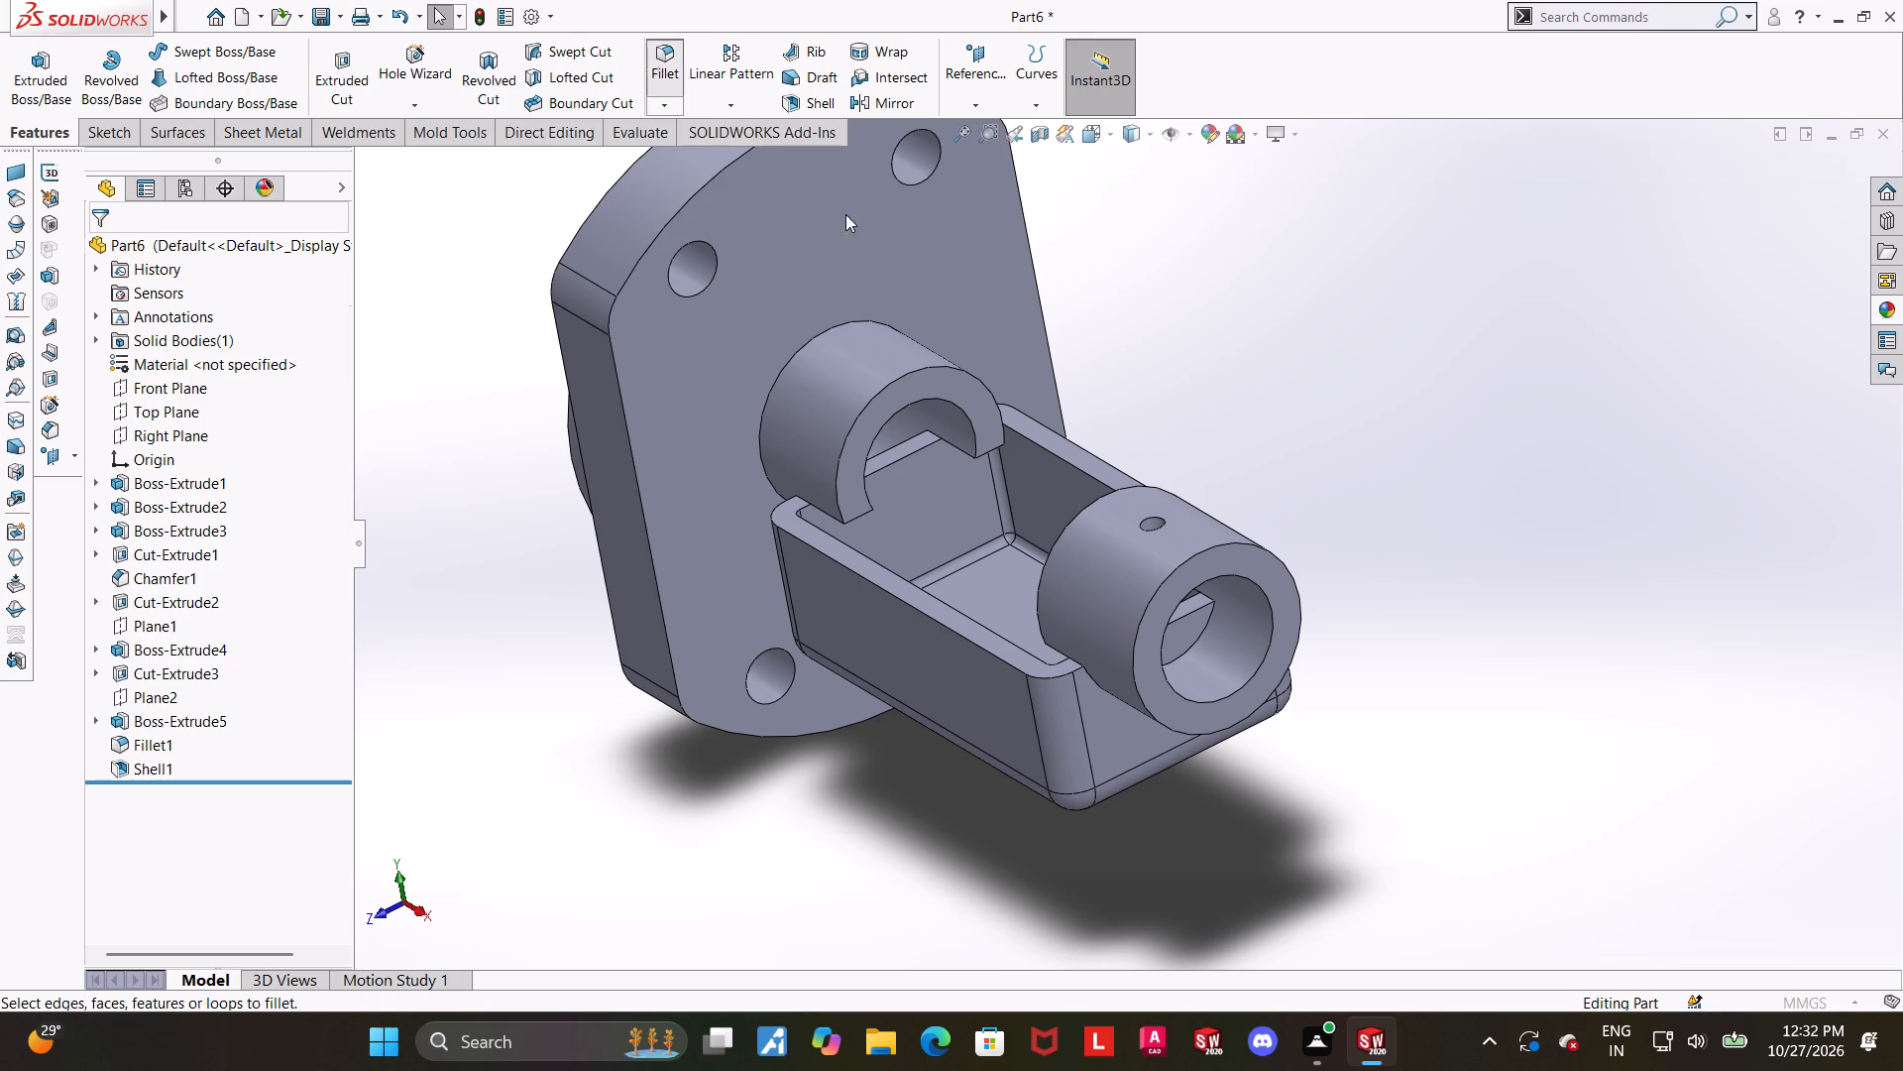
Start a 2 mm symmetric fillet on the inner and outer top rim edges of both long side walls.
middle_click(1220, 426)
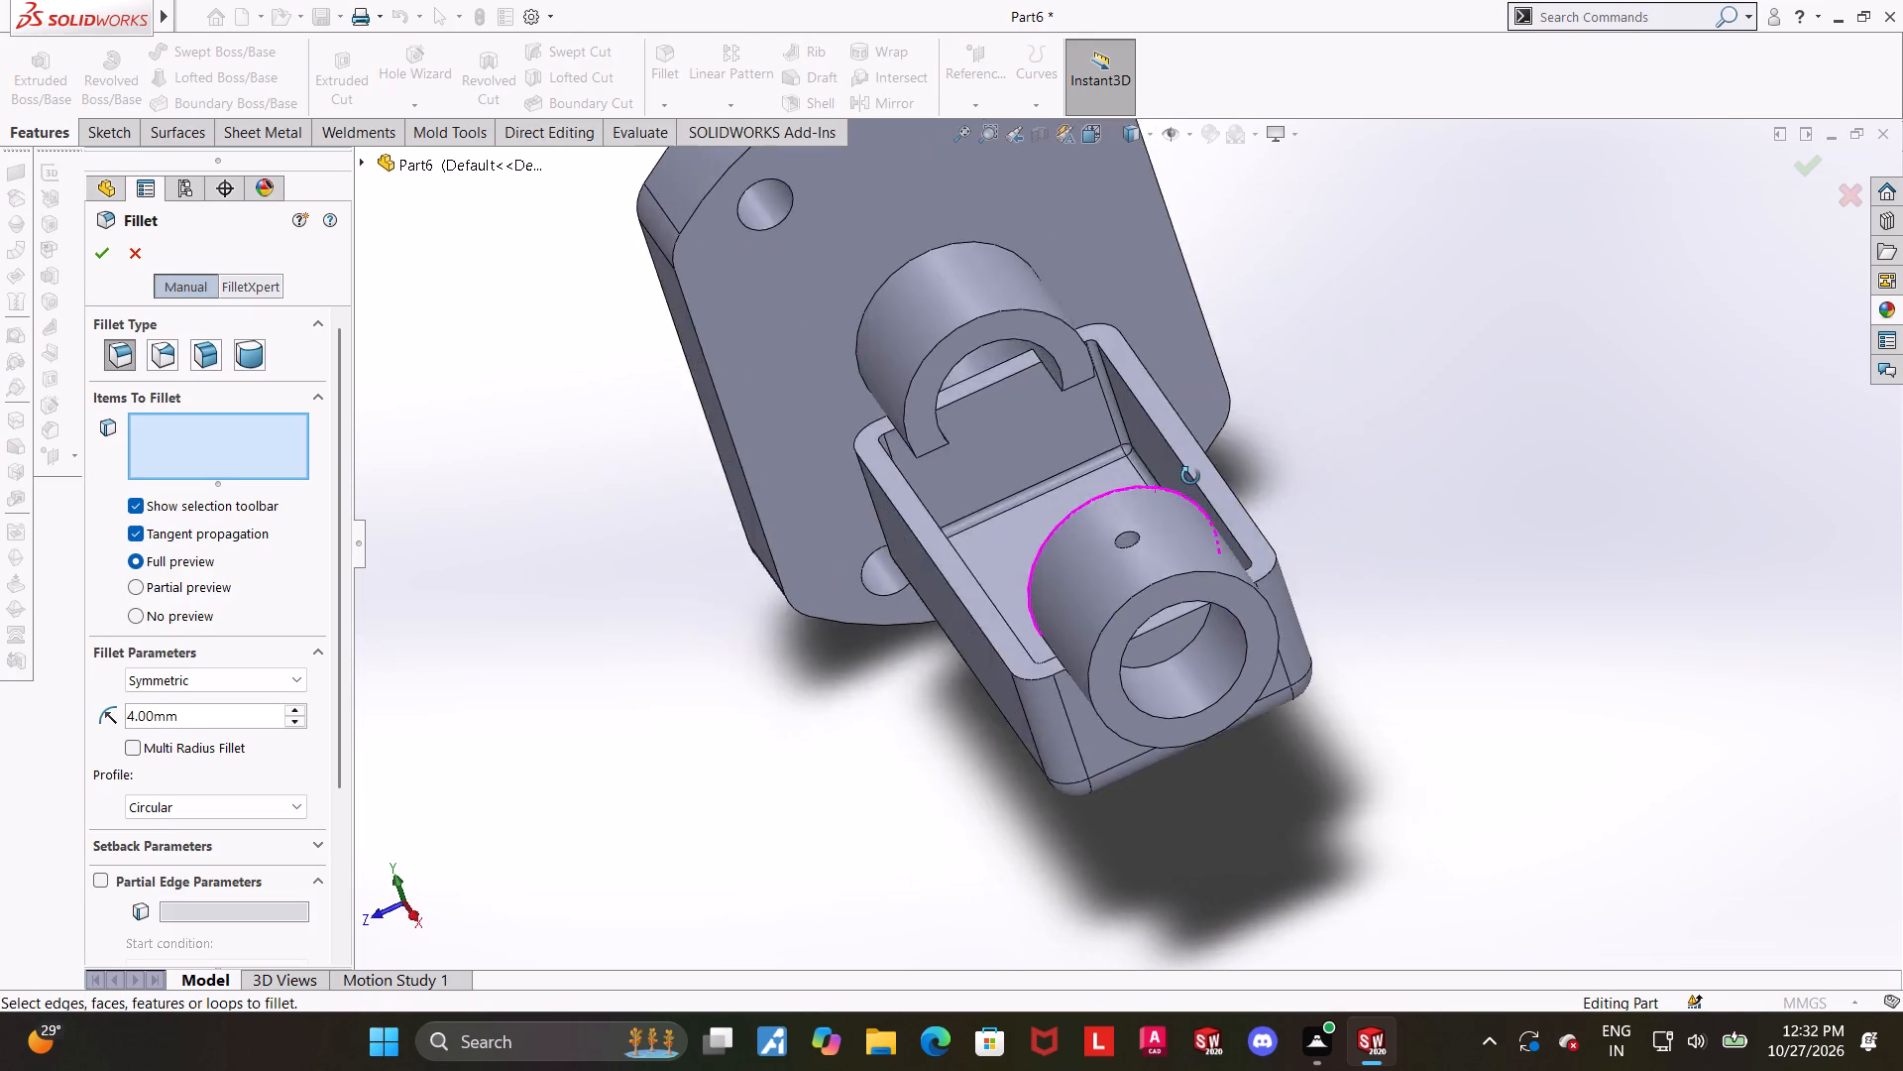
scroll(1143, 506, "down", 1)
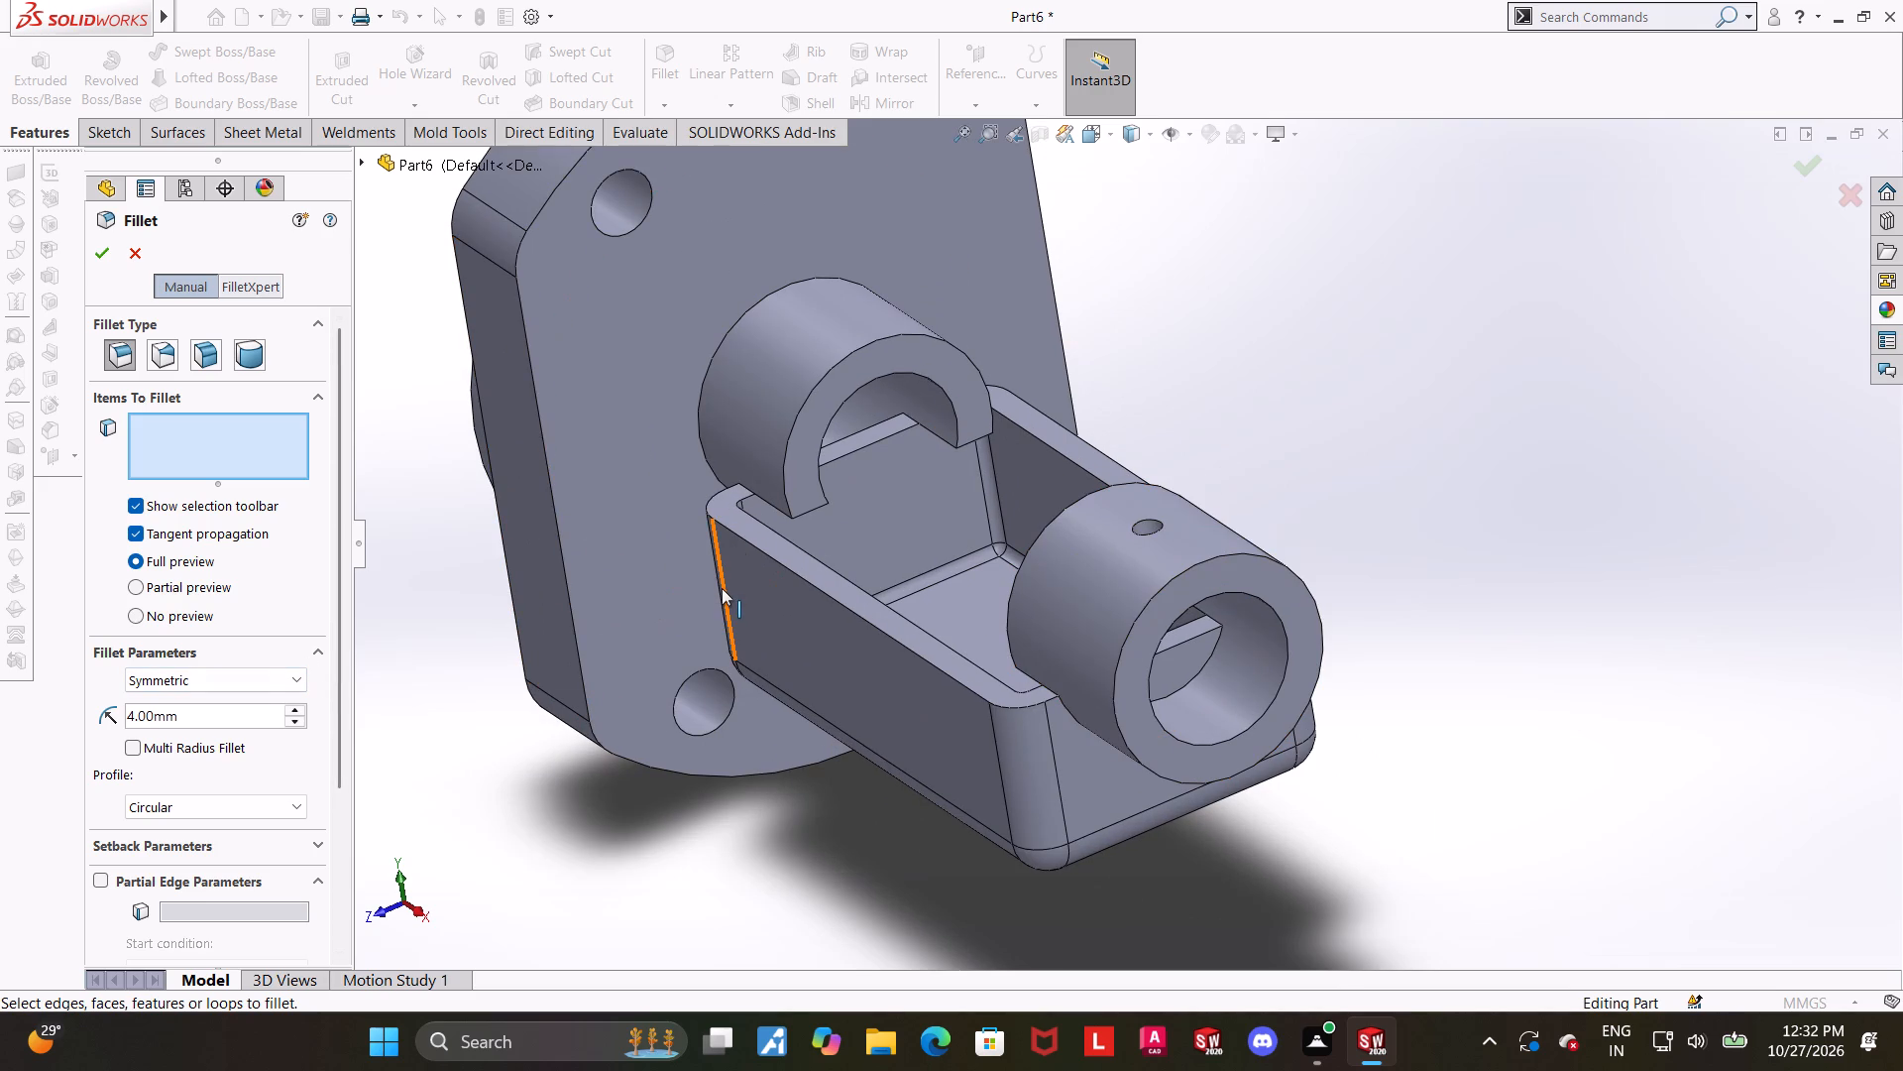
left_click(865, 620)
left_click(892, 612)
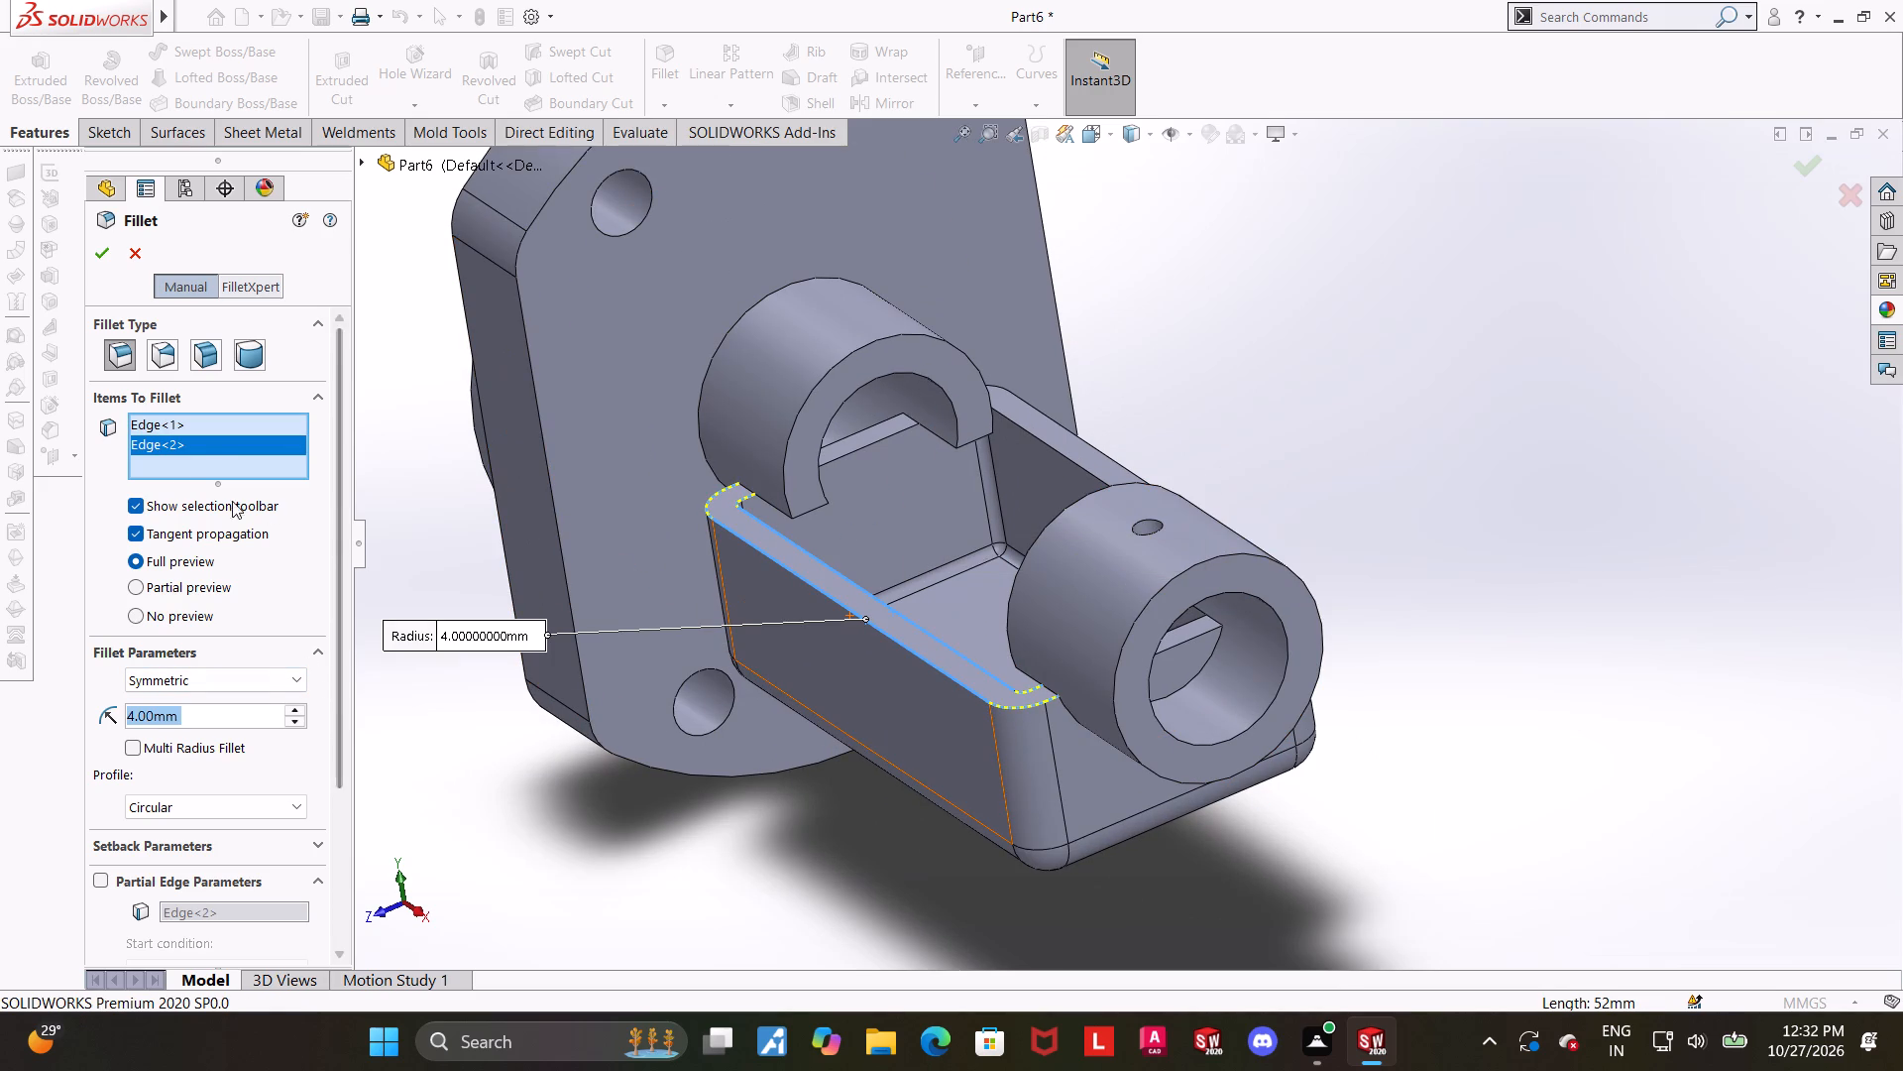
left_click(1073, 463)
left_click(1096, 450)
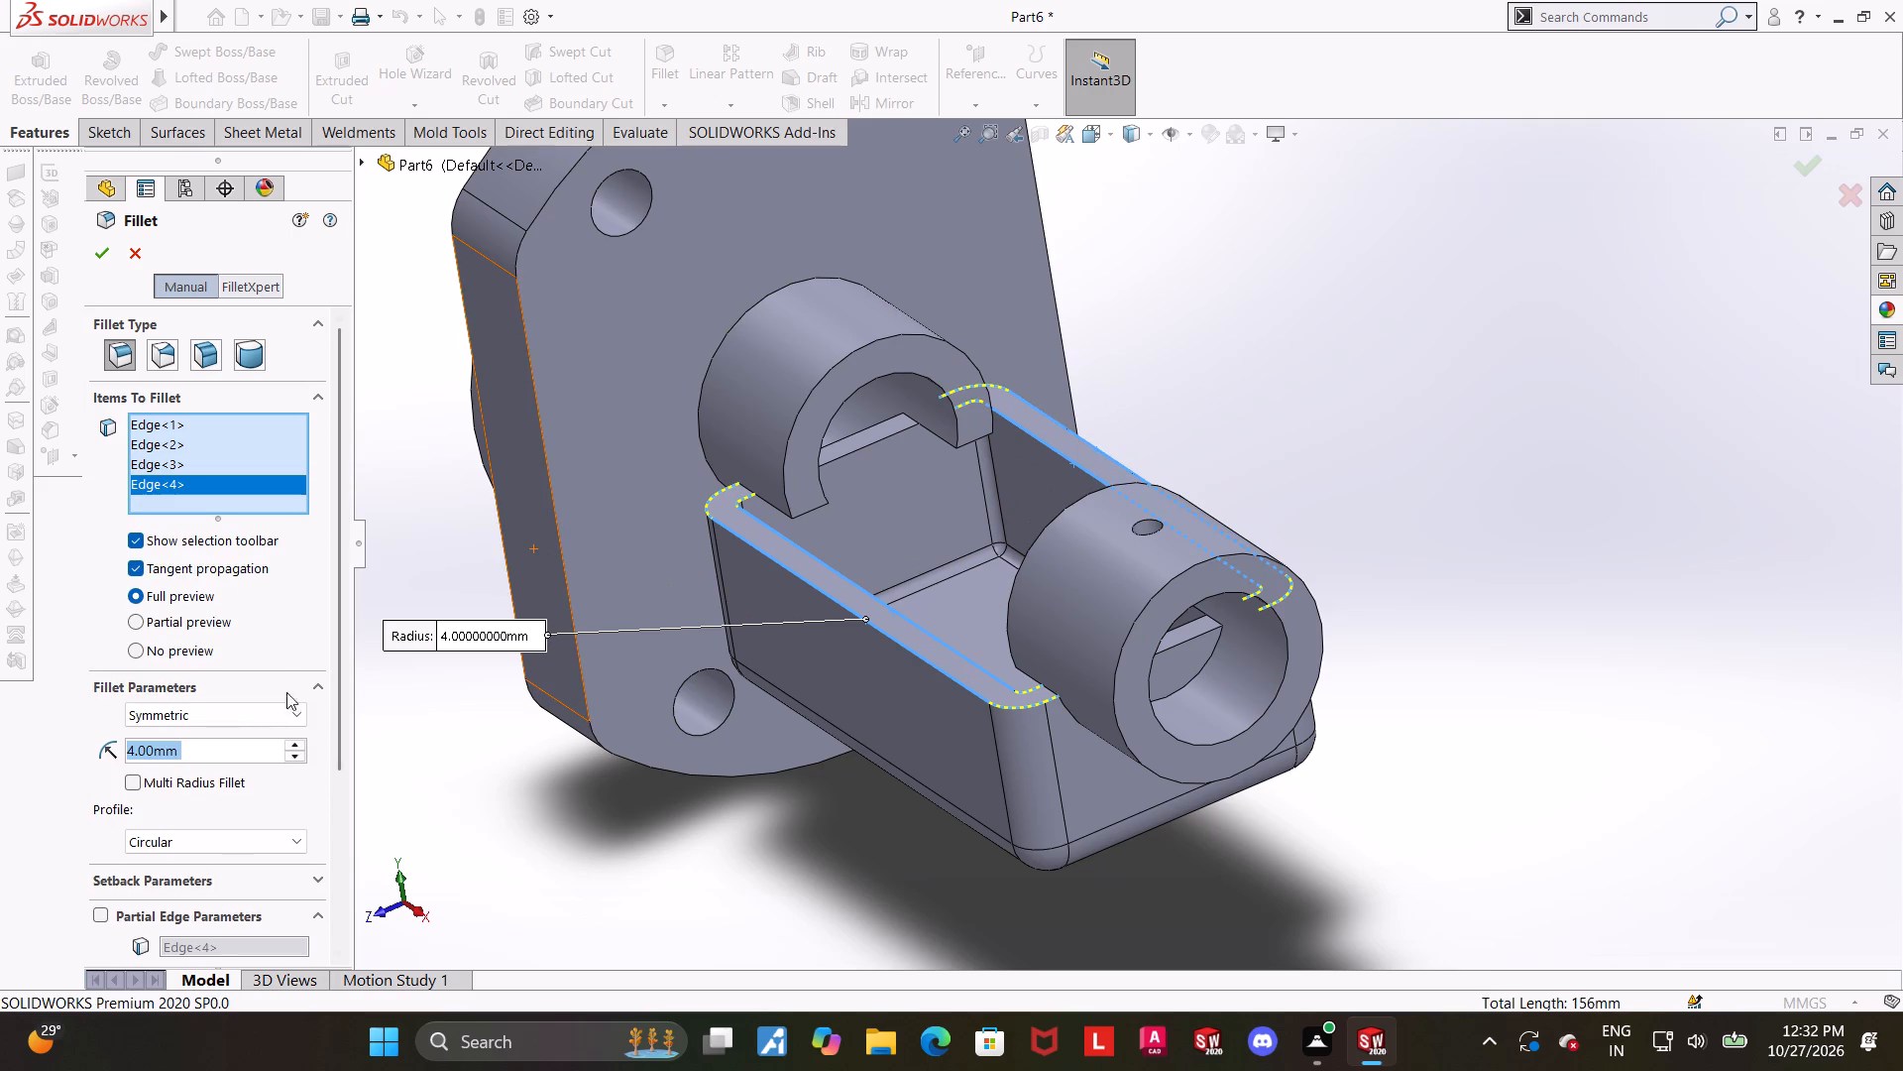
key("2")
key("Return")
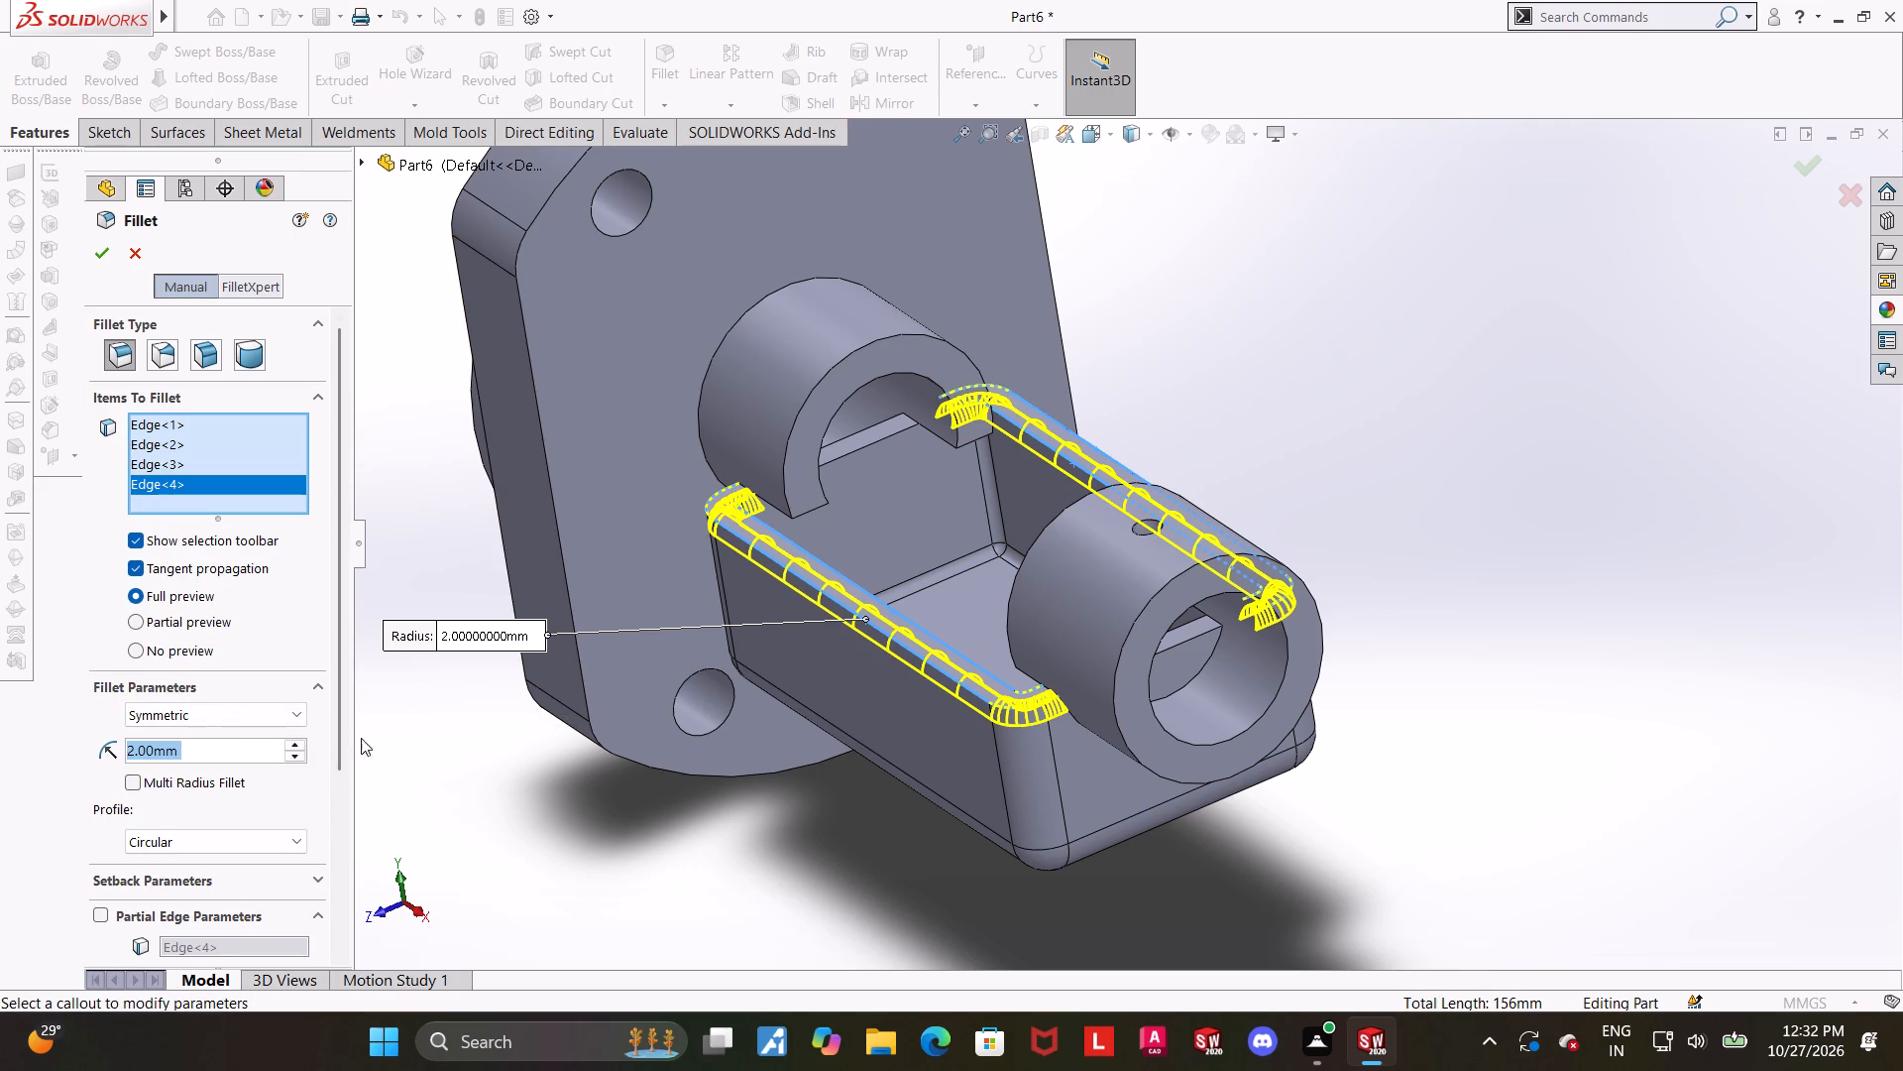
Add to the fillet the top edges of the two end walls, one inside the boss bore and one inside the sleeve bore.
scroll(943, 435, "down", 1)
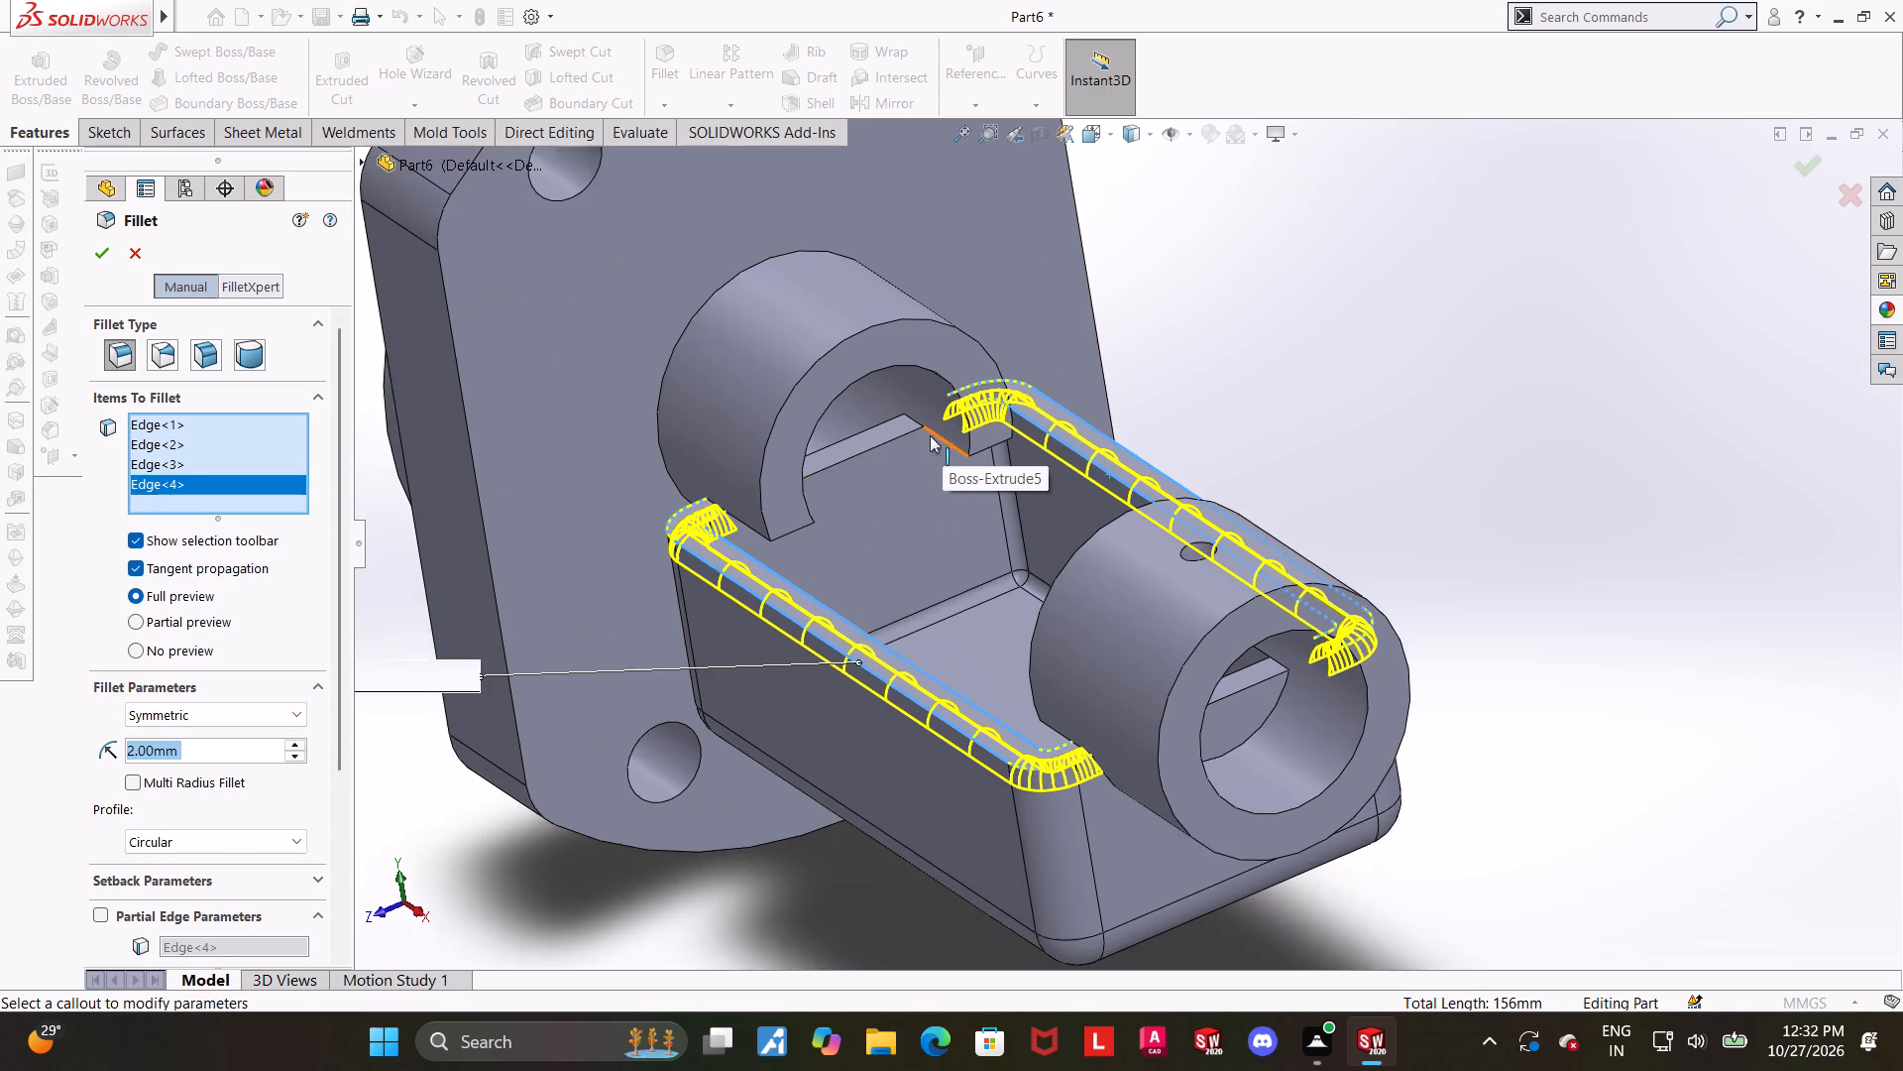
scroll(930, 435, "down", 1)
middle_click_drag(783, 478, 801, 479)
left_click(816, 467)
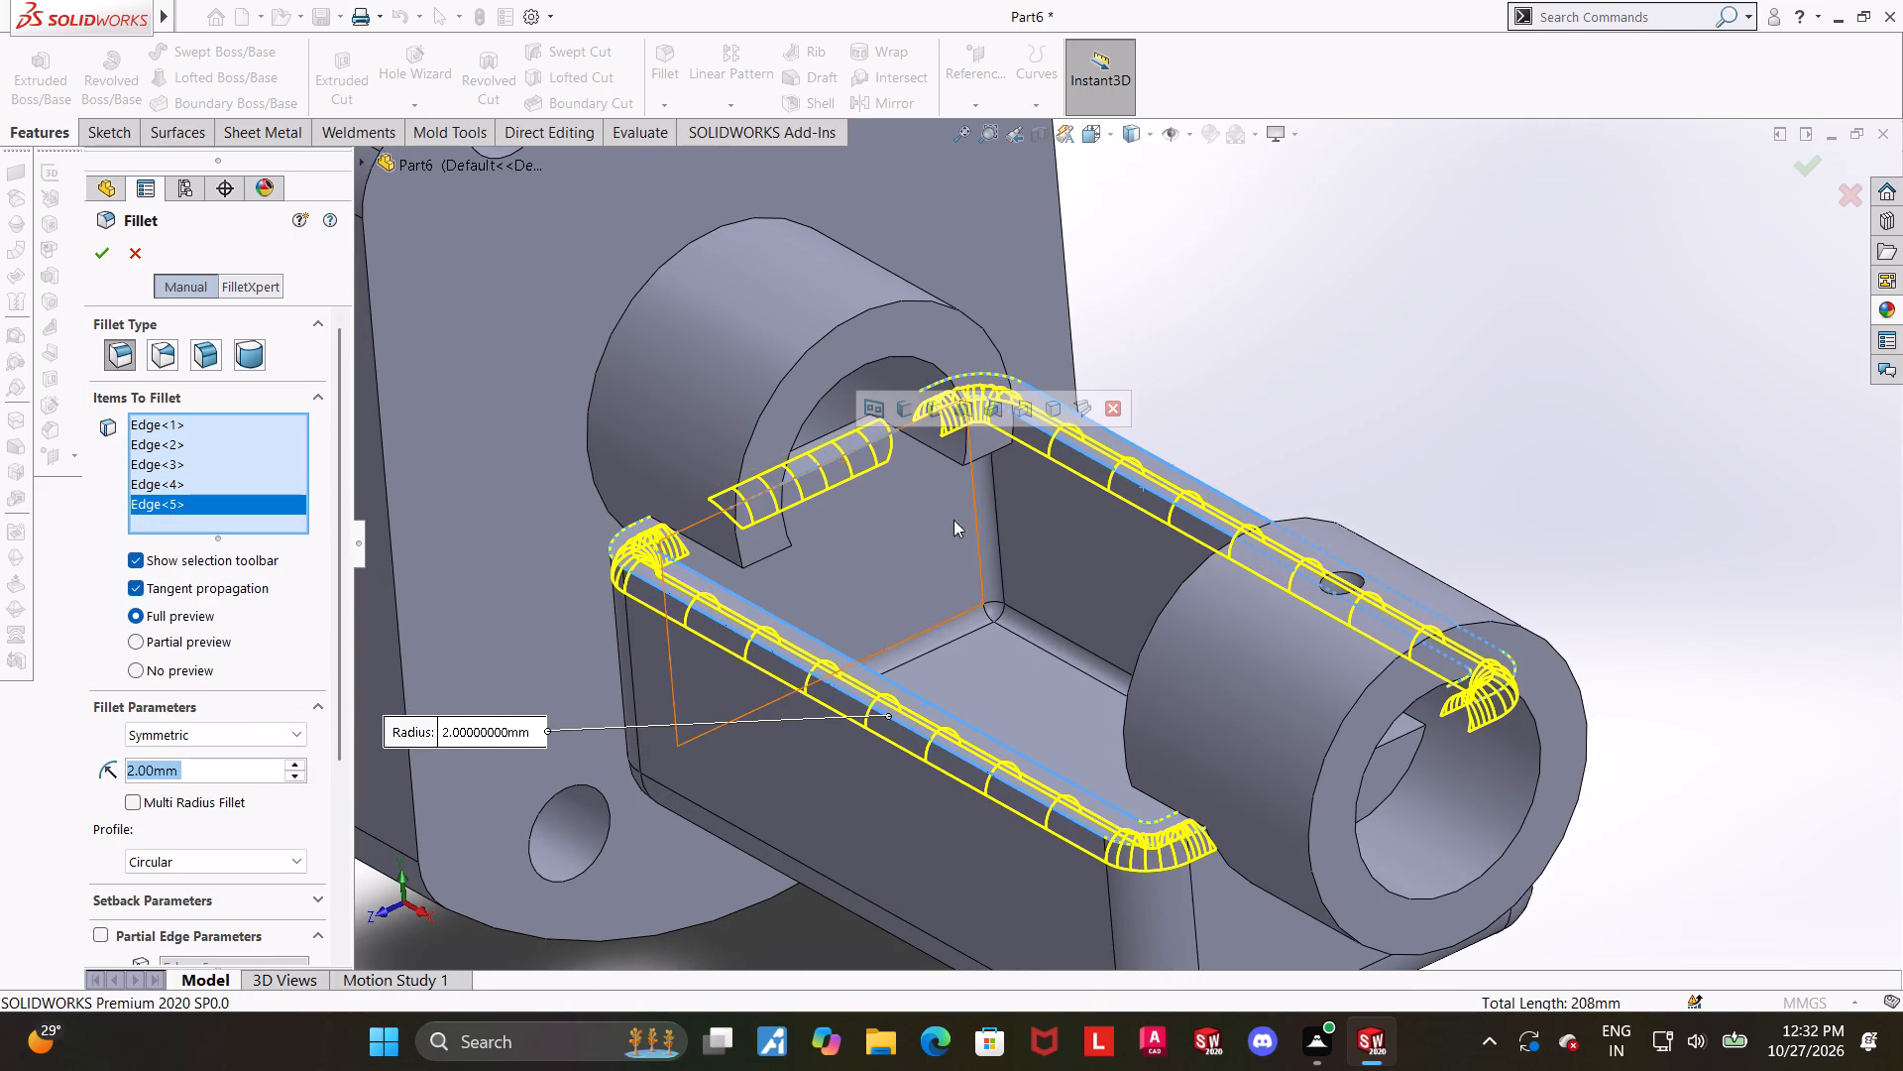
middle_click_drag(1381, 775, 1341, 760)
left_click(1266, 716)
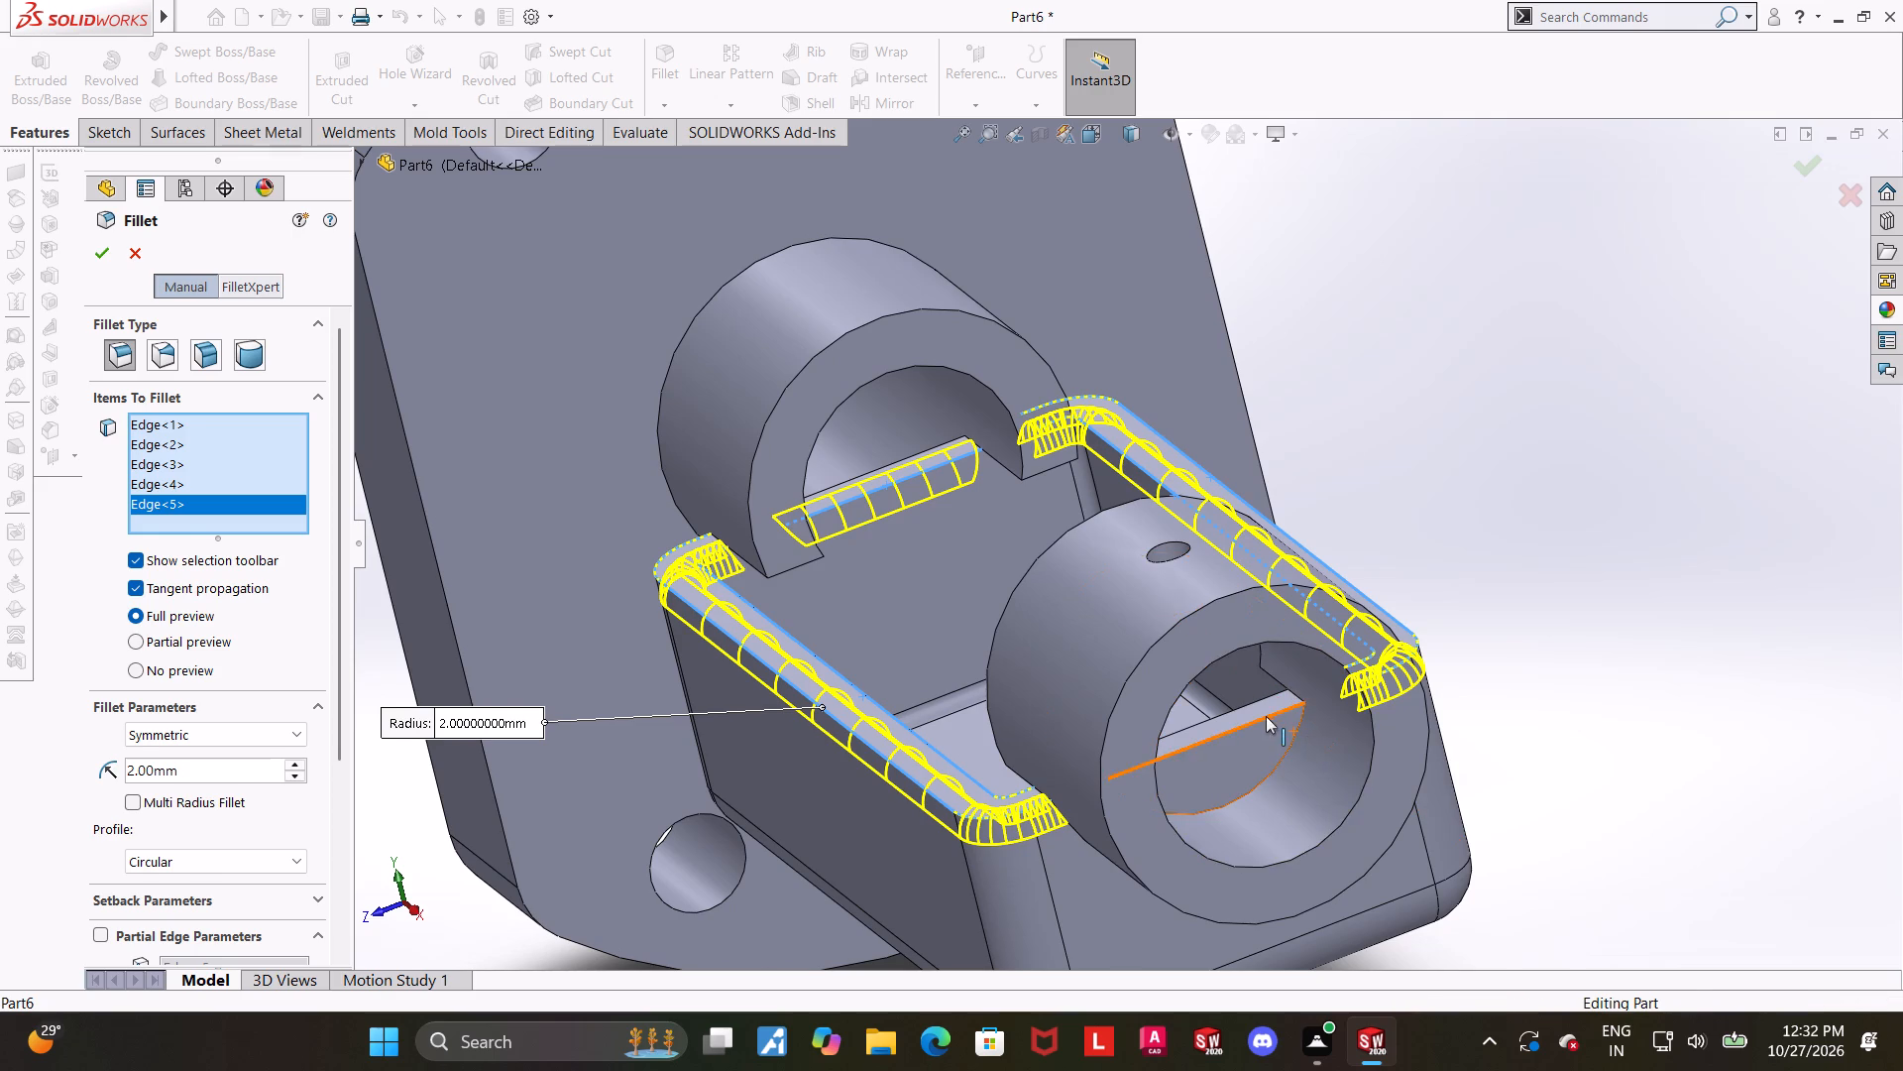
Set the rim fillet's radius to 3 mm.
middle_click_drag(1559, 709, 1628, 697)
scroll(1628, 697, "up", 4)
middle_click_drag(1494, 747, 1760, 807)
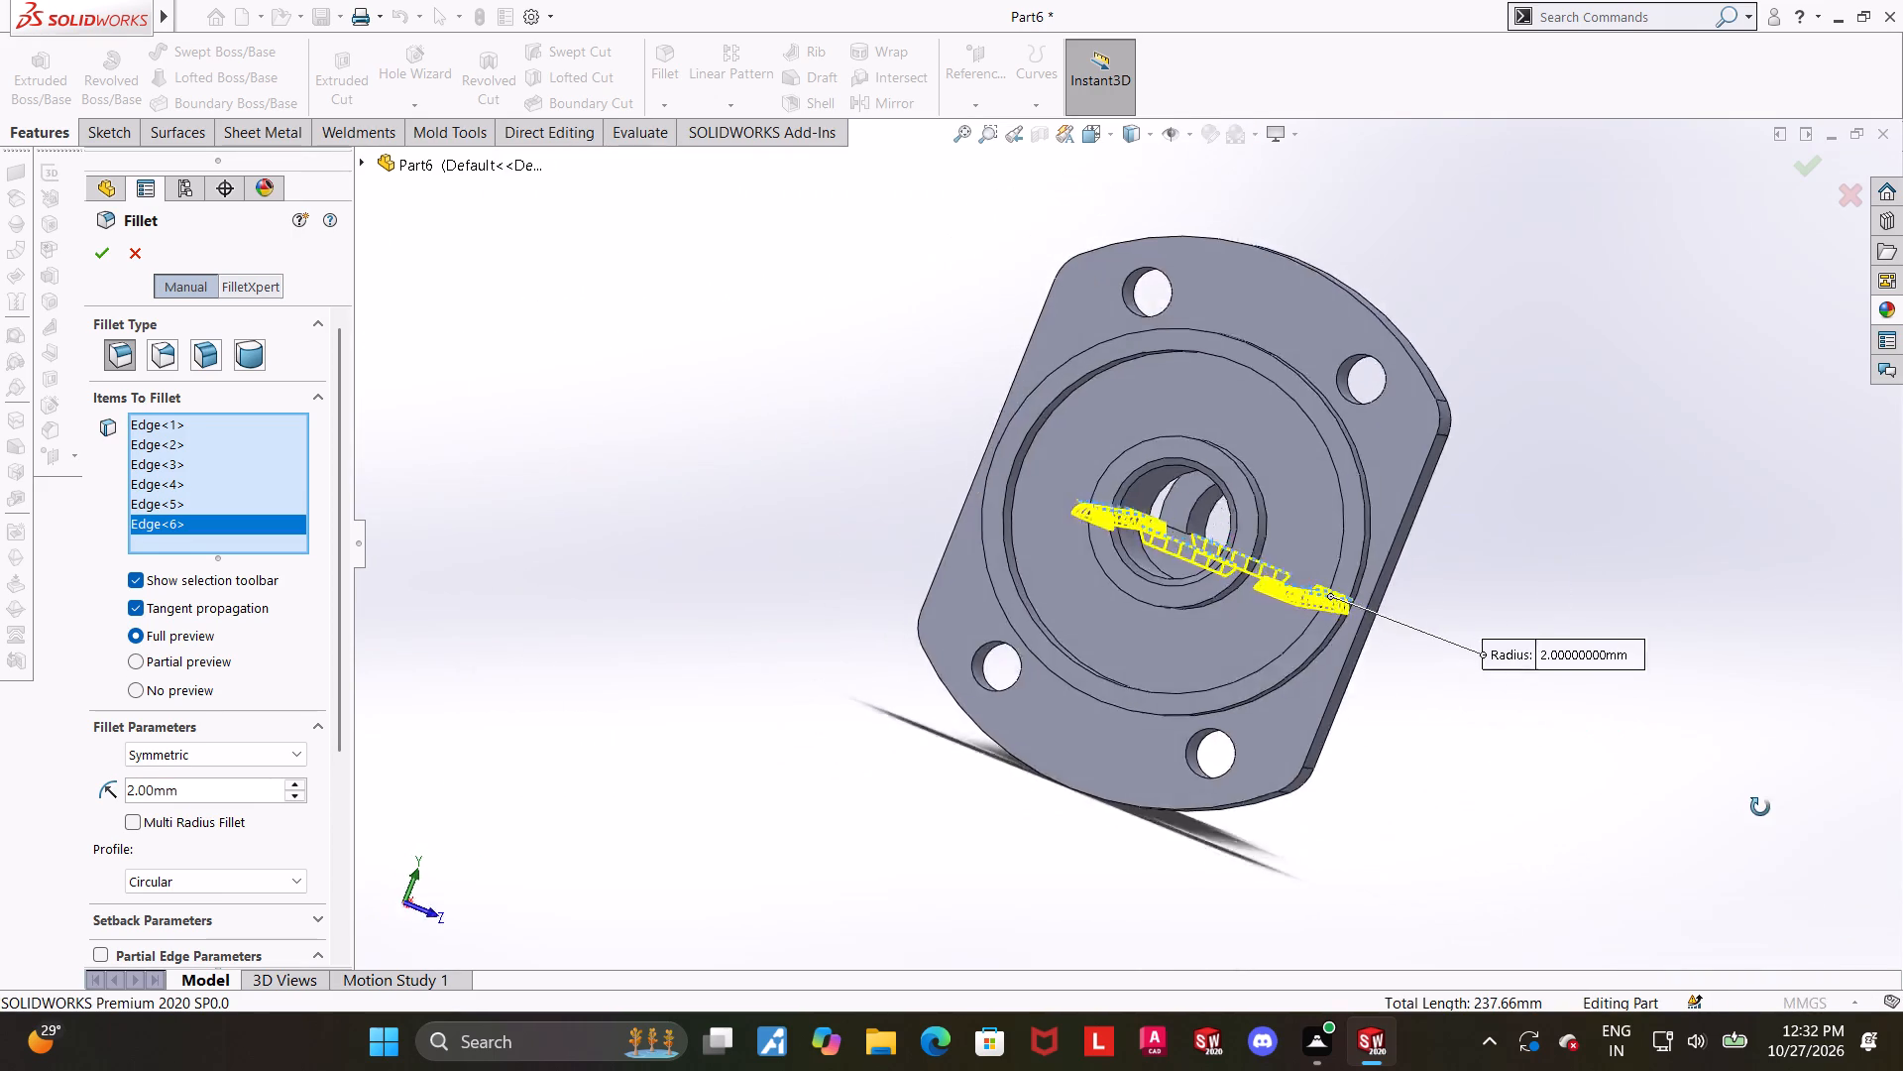
middle_click_drag(1760, 807, 1437, 842)
scroll(1505, 498, "down", 3)
middle_click_drag(1413, 546, 1510, 631)
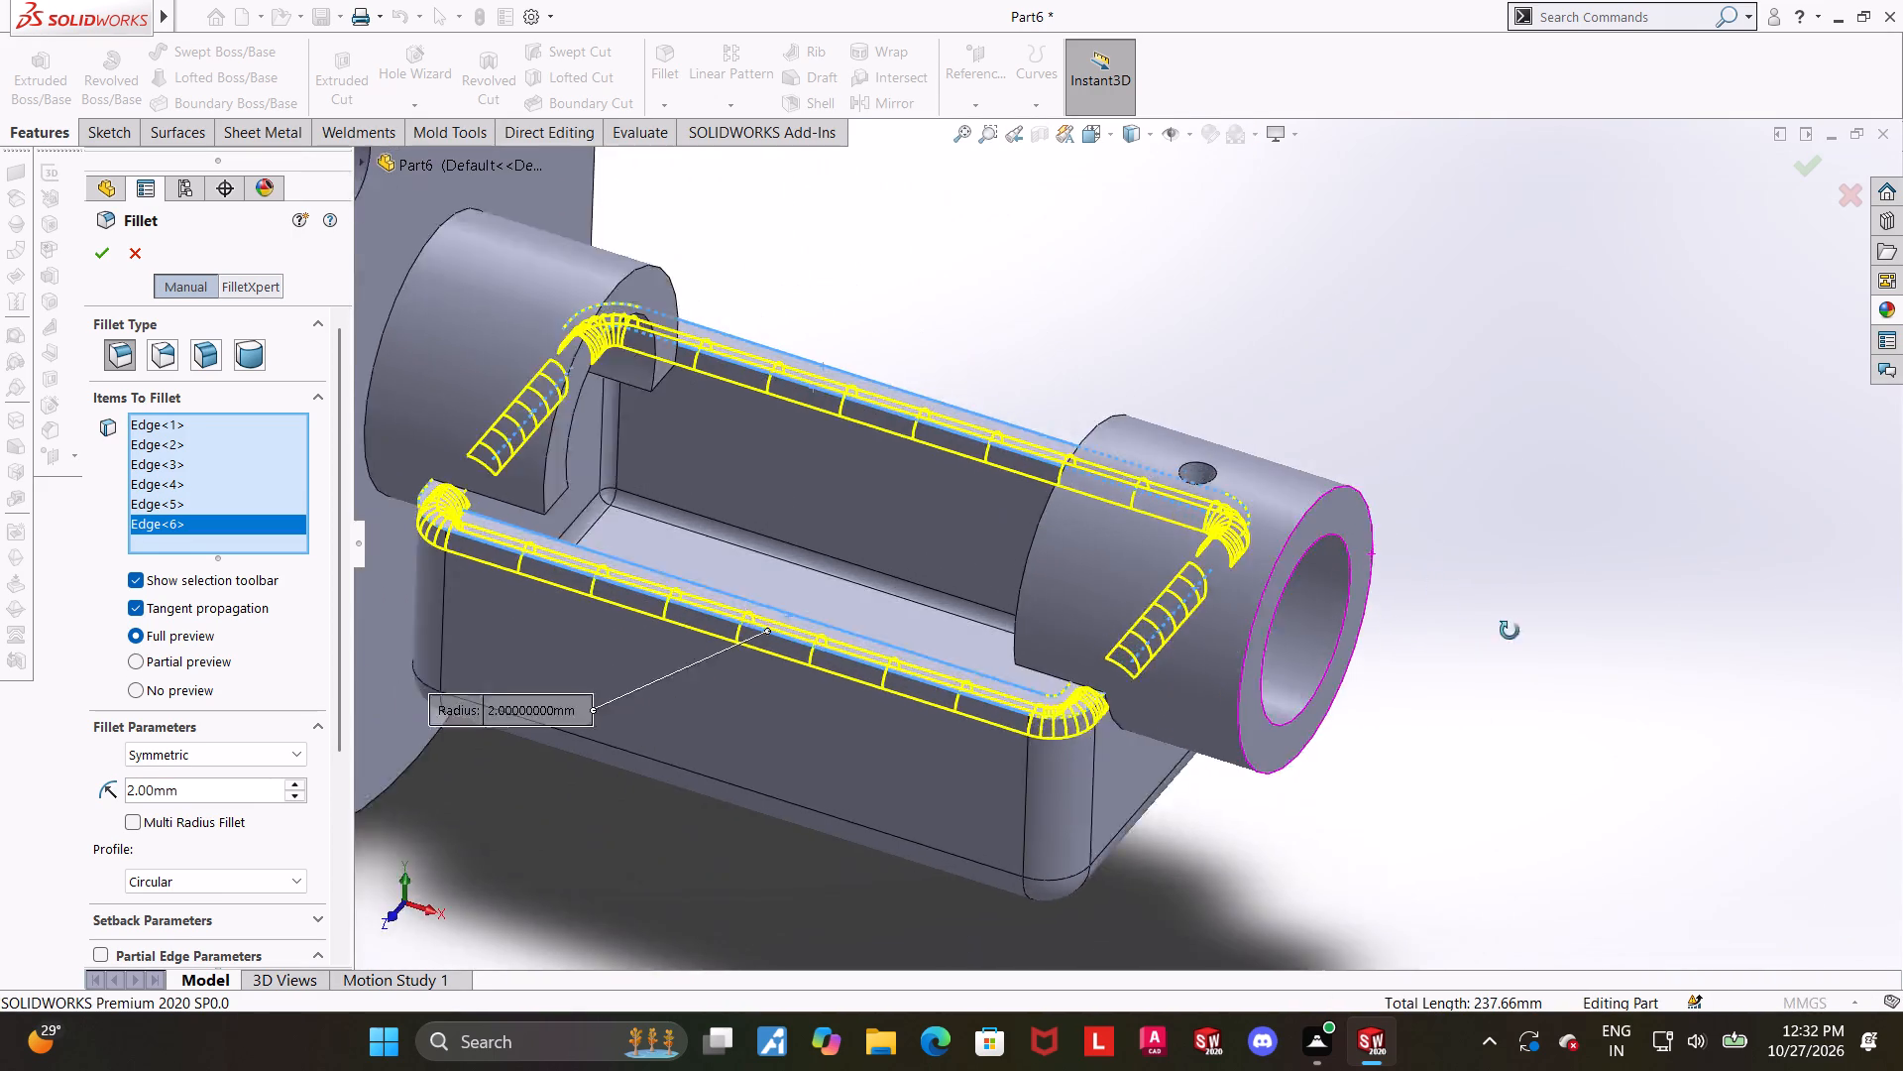
middle_click_drag(1510, 631, 1615, 773)
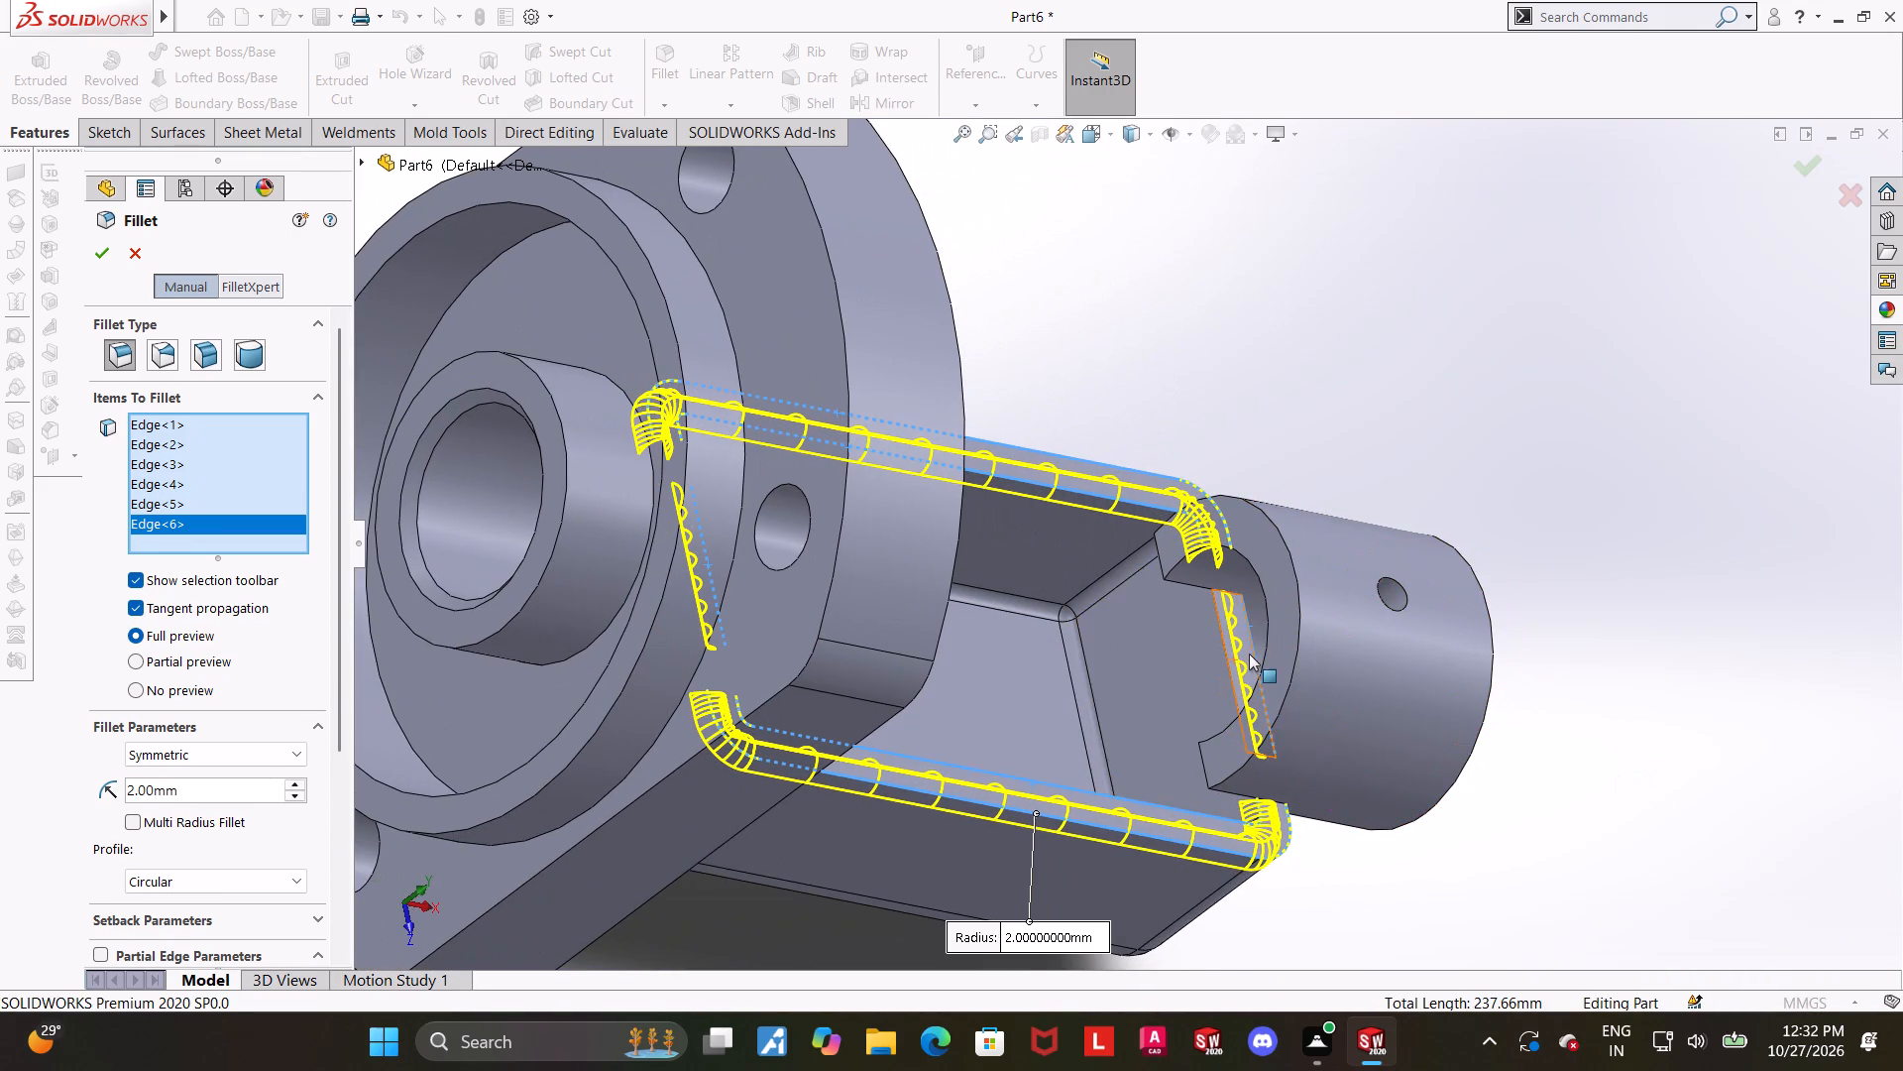
left_click(199, 789)
left_click_drag(221, 794, 39, 784)
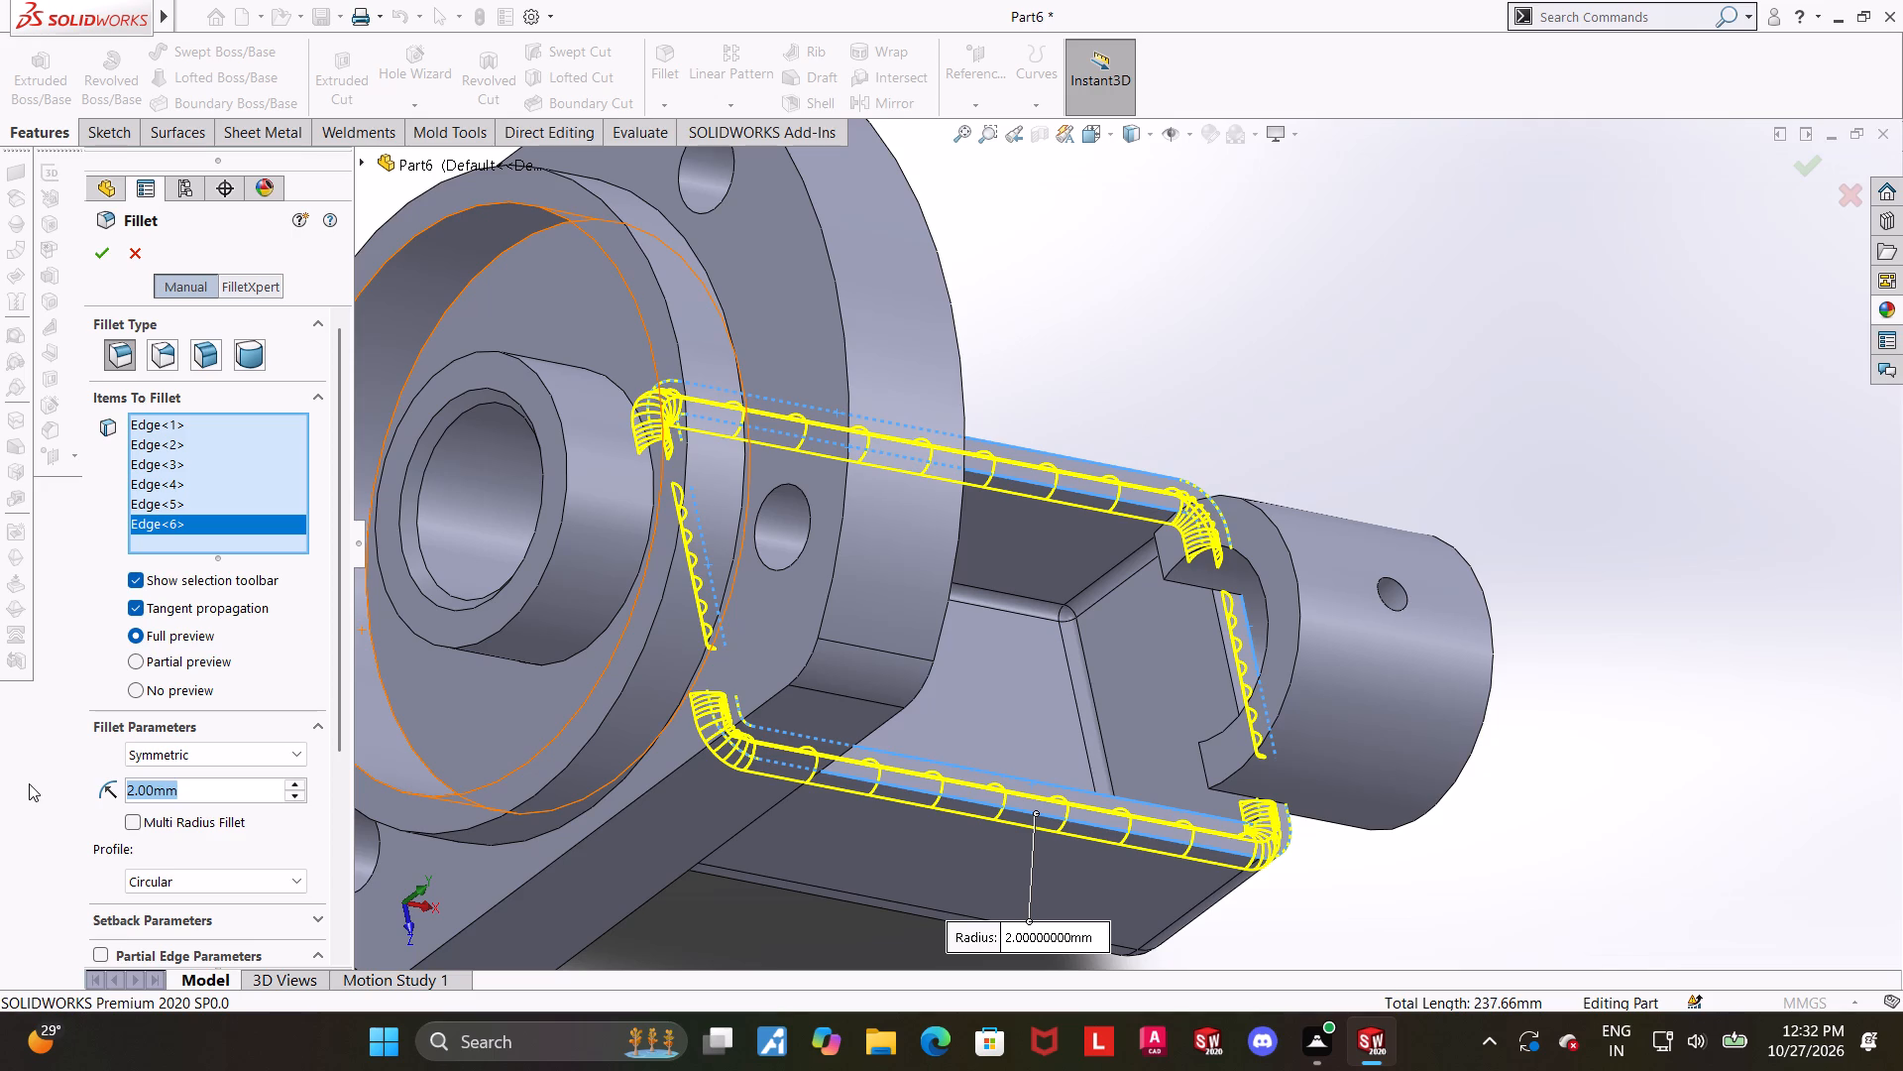
key("3")
key("Return")
Add to the rim fillet the remaining top edges of the two end walls, beside the sleeve bore and the boss bore.
scroll(1462, 778, "up", 2)
middle_click_drag(1390, 770, 1399, 738)
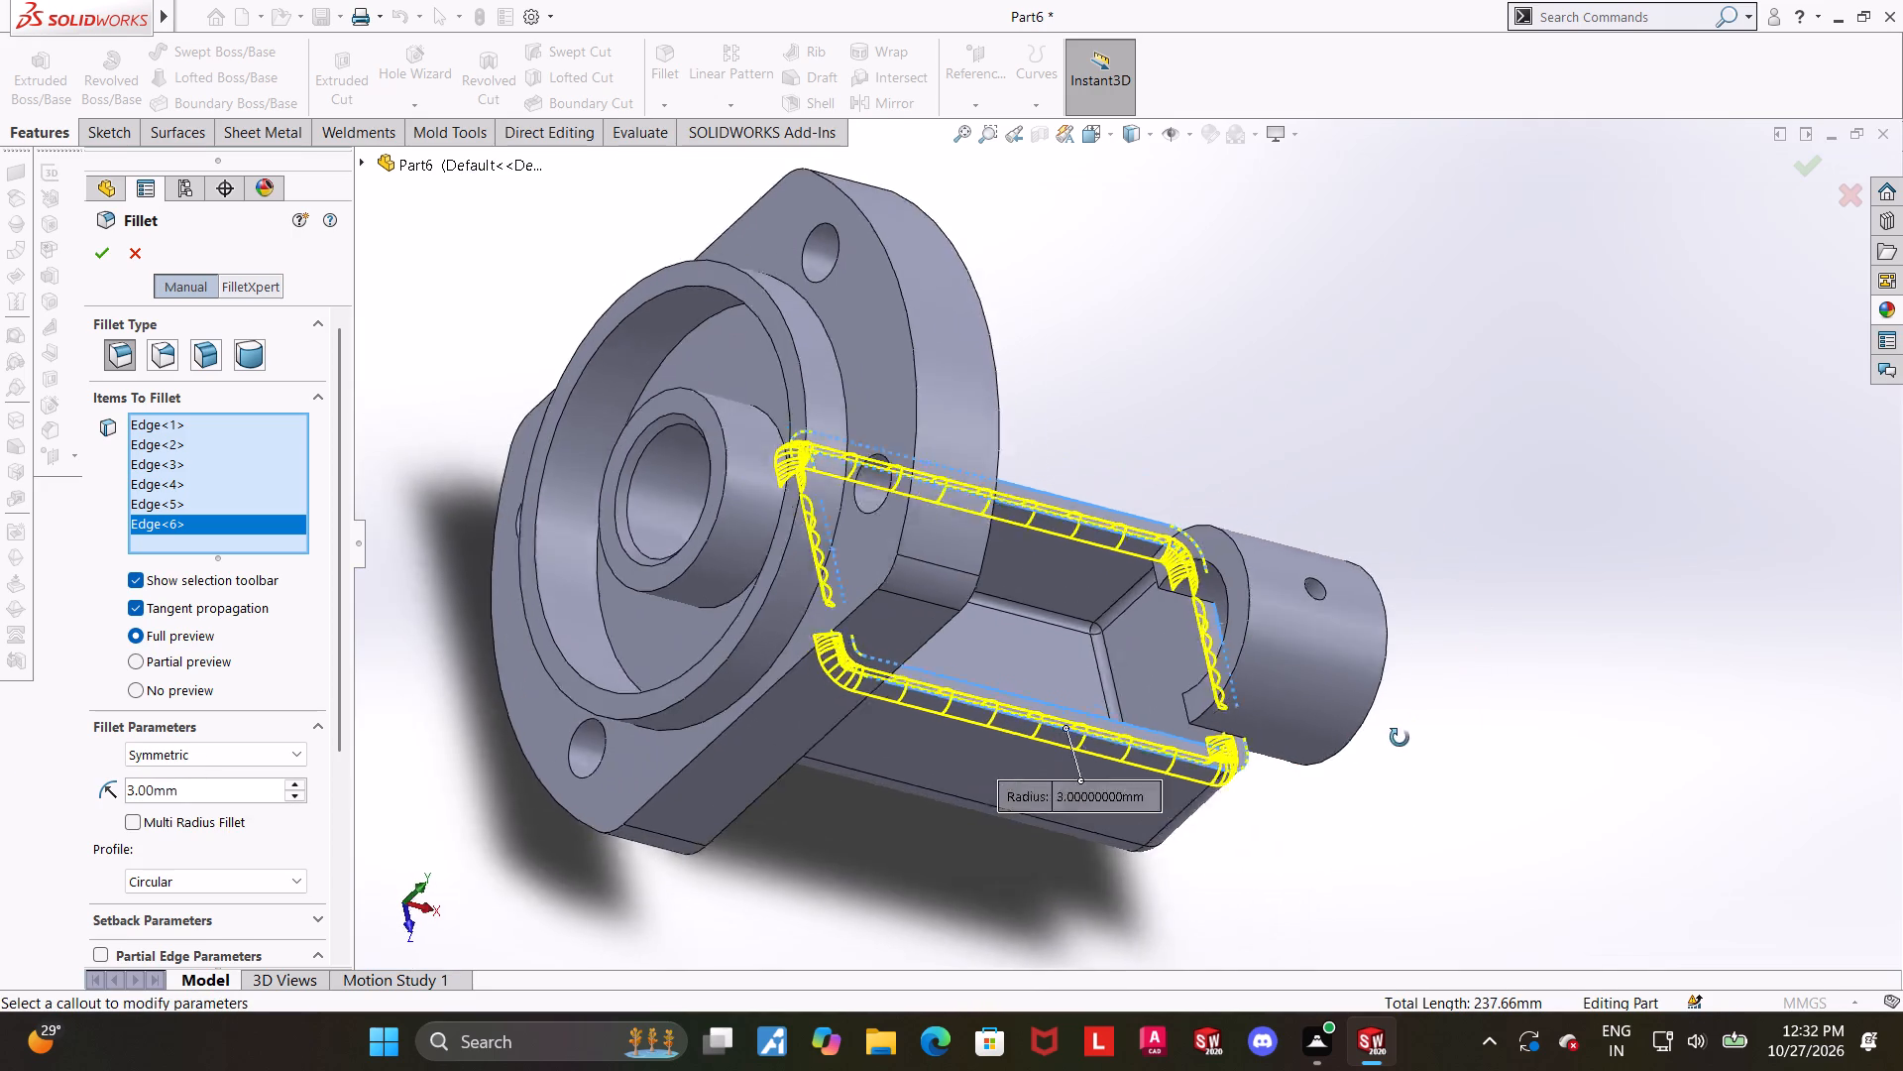
middle_click_drag(1399, 738, 1402, 738)
scroll(1158, 644, "down", 4)
left_click(1184, 595)
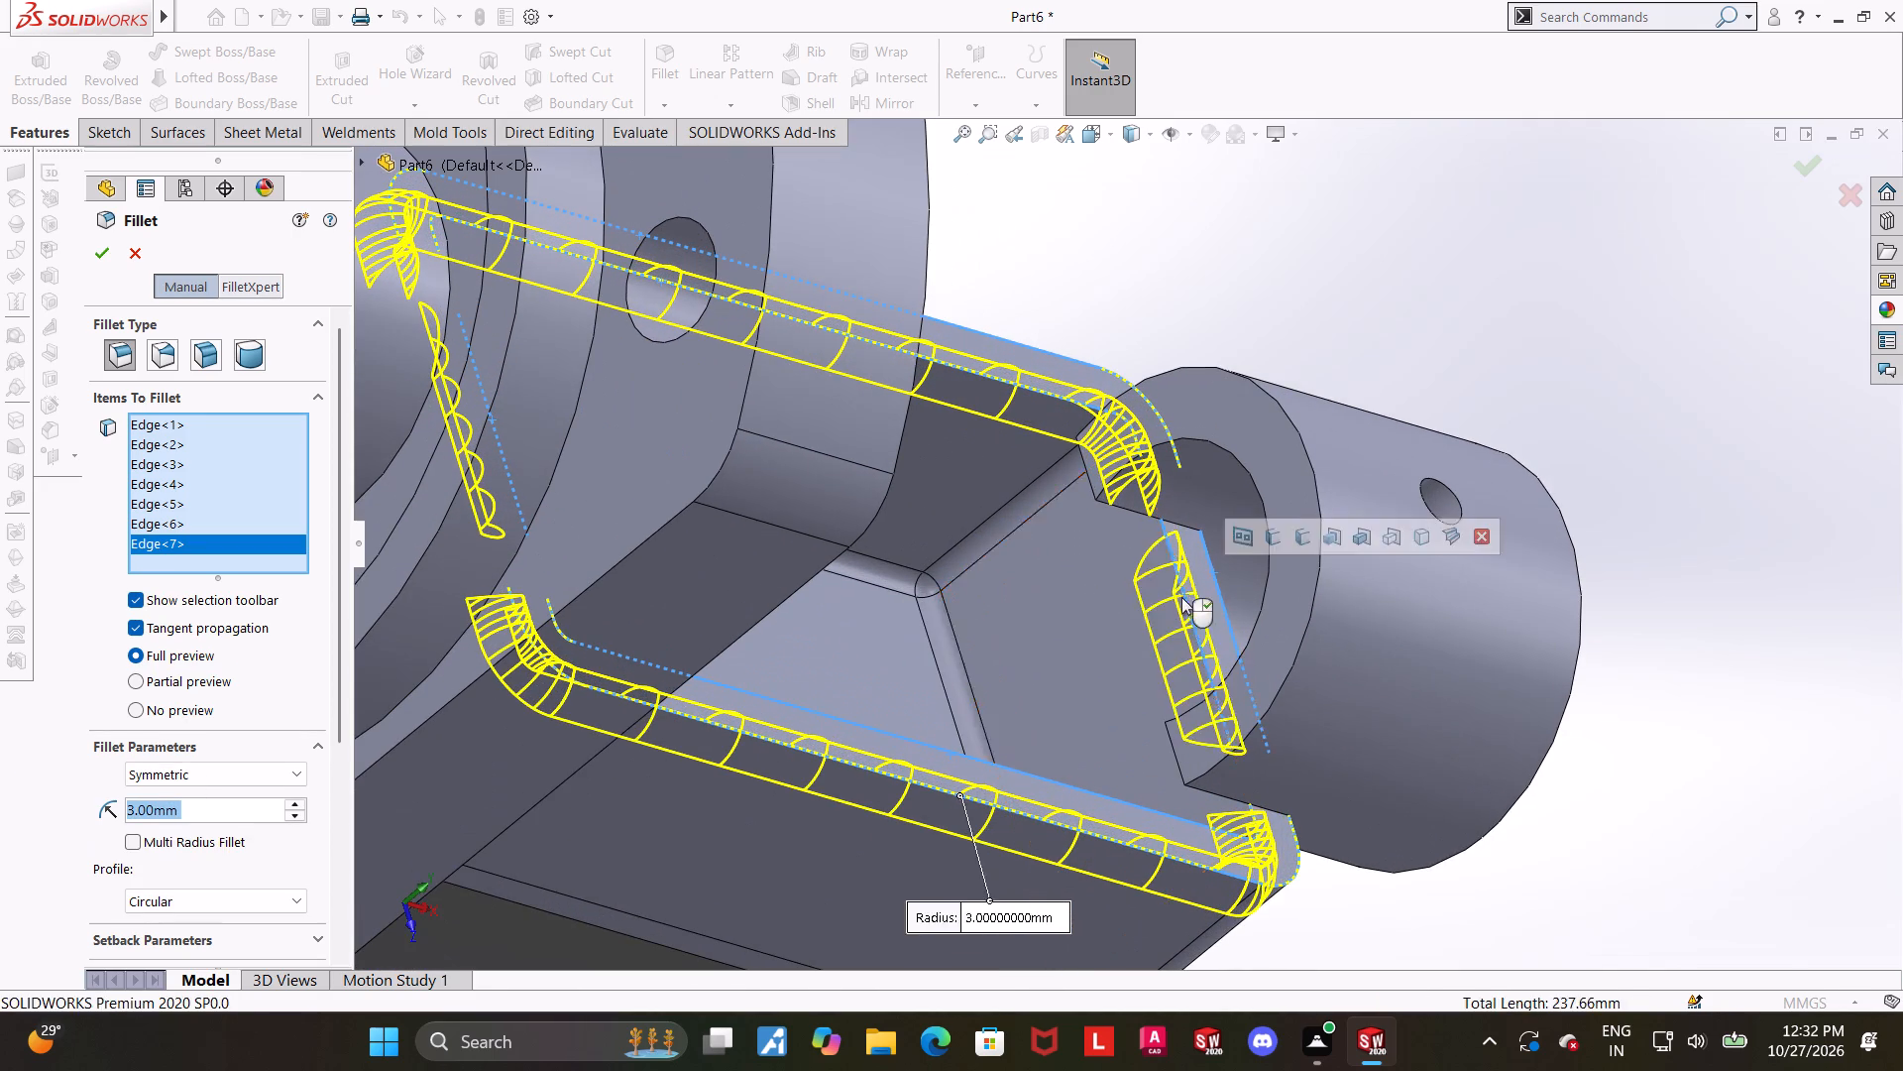
middle_click_drag(1175, 599, 1068, 605)
scroll(1068, 601, "up", 4)
scroll(918, 521, "down", 2)
middle_click_drag(865, 506, 777, 469)
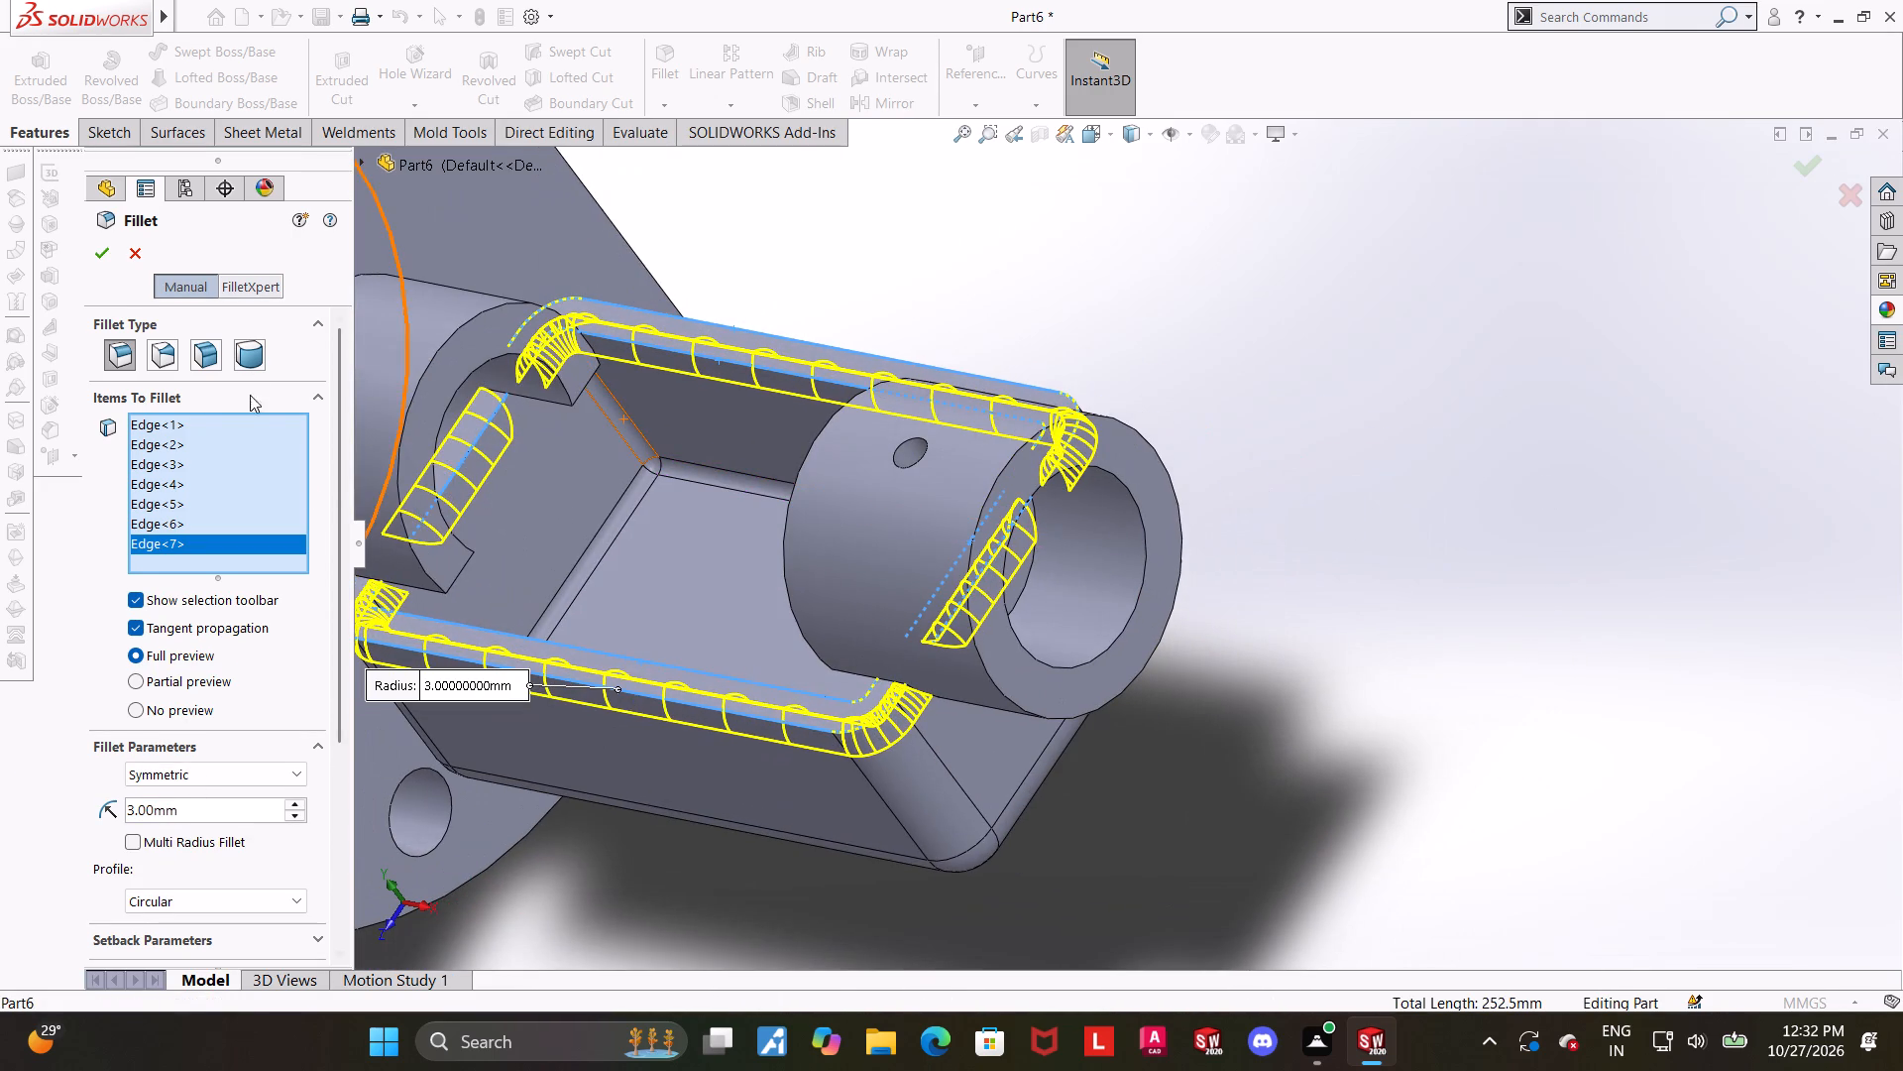
scroll(302, 479, "down", 3)
scroll(480, 566, "up", 3)
scroll(700, 536, "down", 1)
middle_click_drag(724, 555, 830, 444)
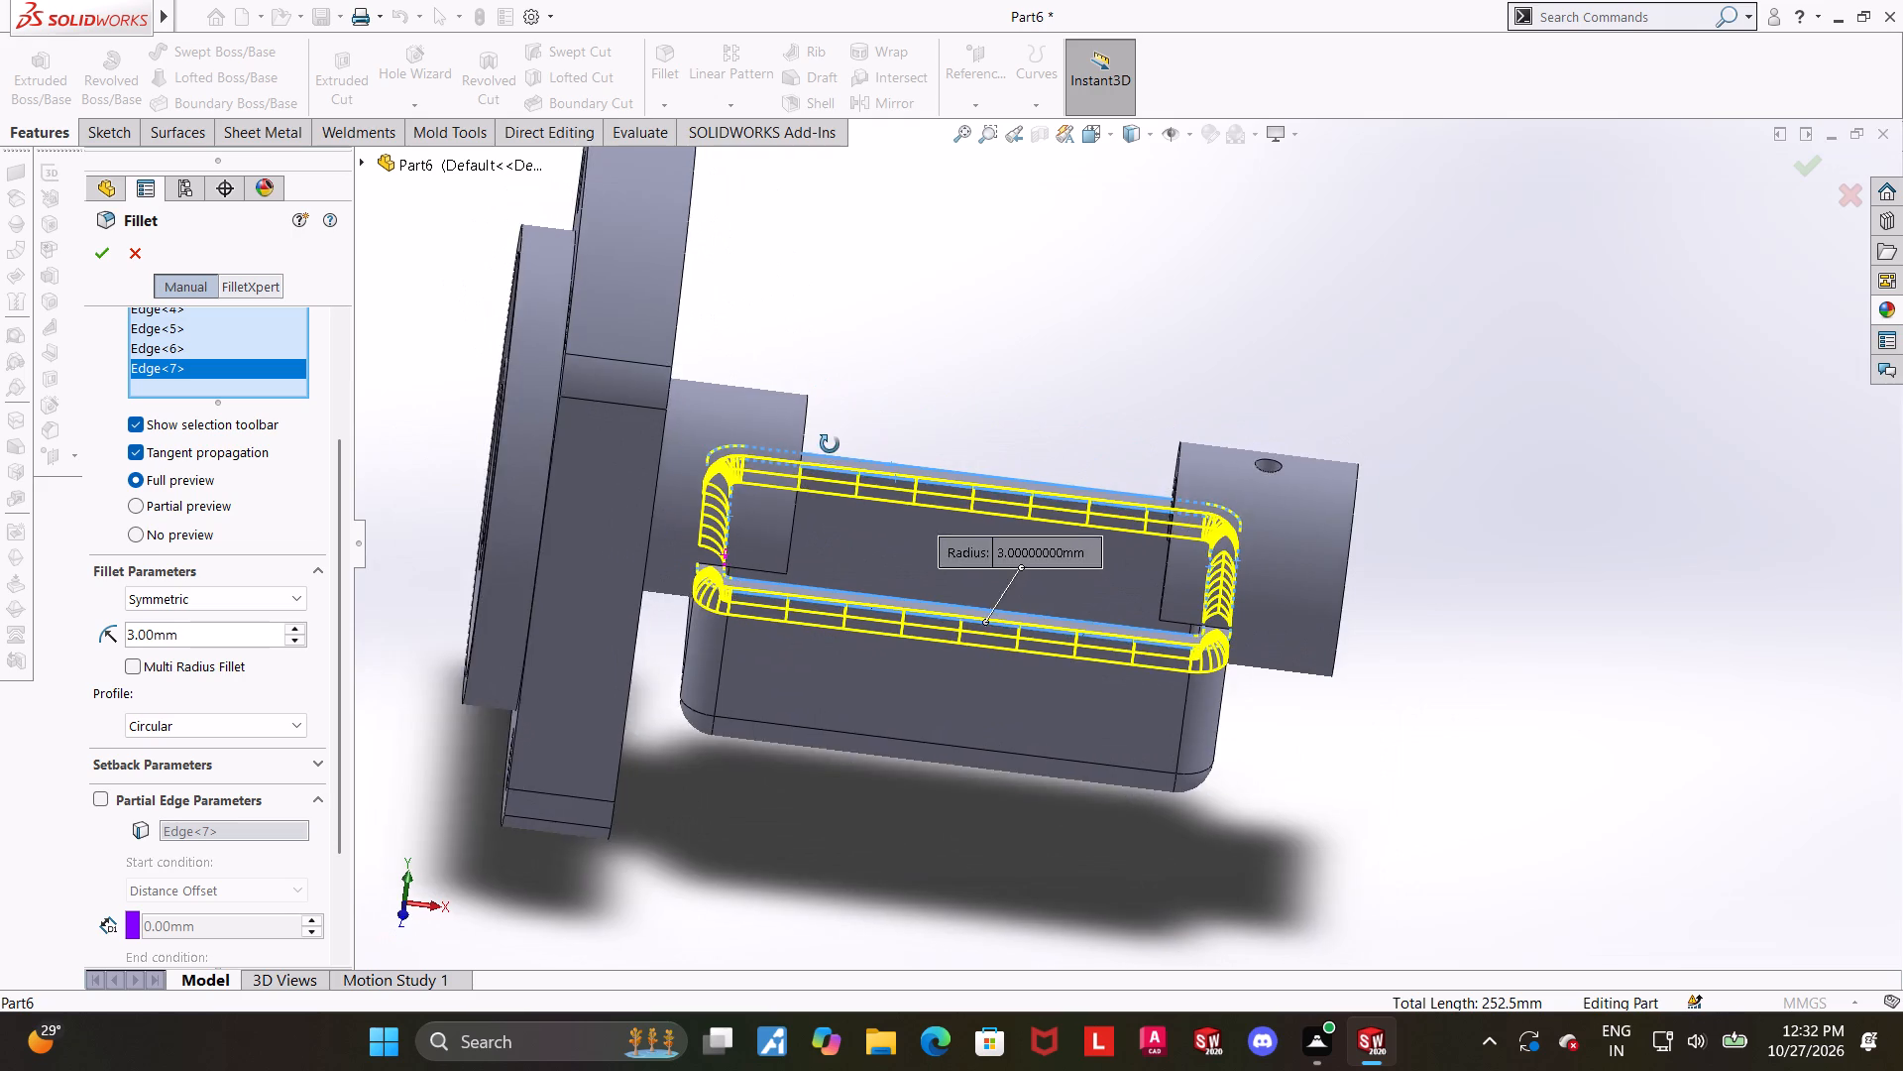
middle_click_drag(830, 444, 830, 442)
middle_click_drag(826, 465, 709, 599)
scroll(709, 515, "down", 6)
scroll(922, 520, "up", 1)
middle_click_drag(908, 518, 898, 515)
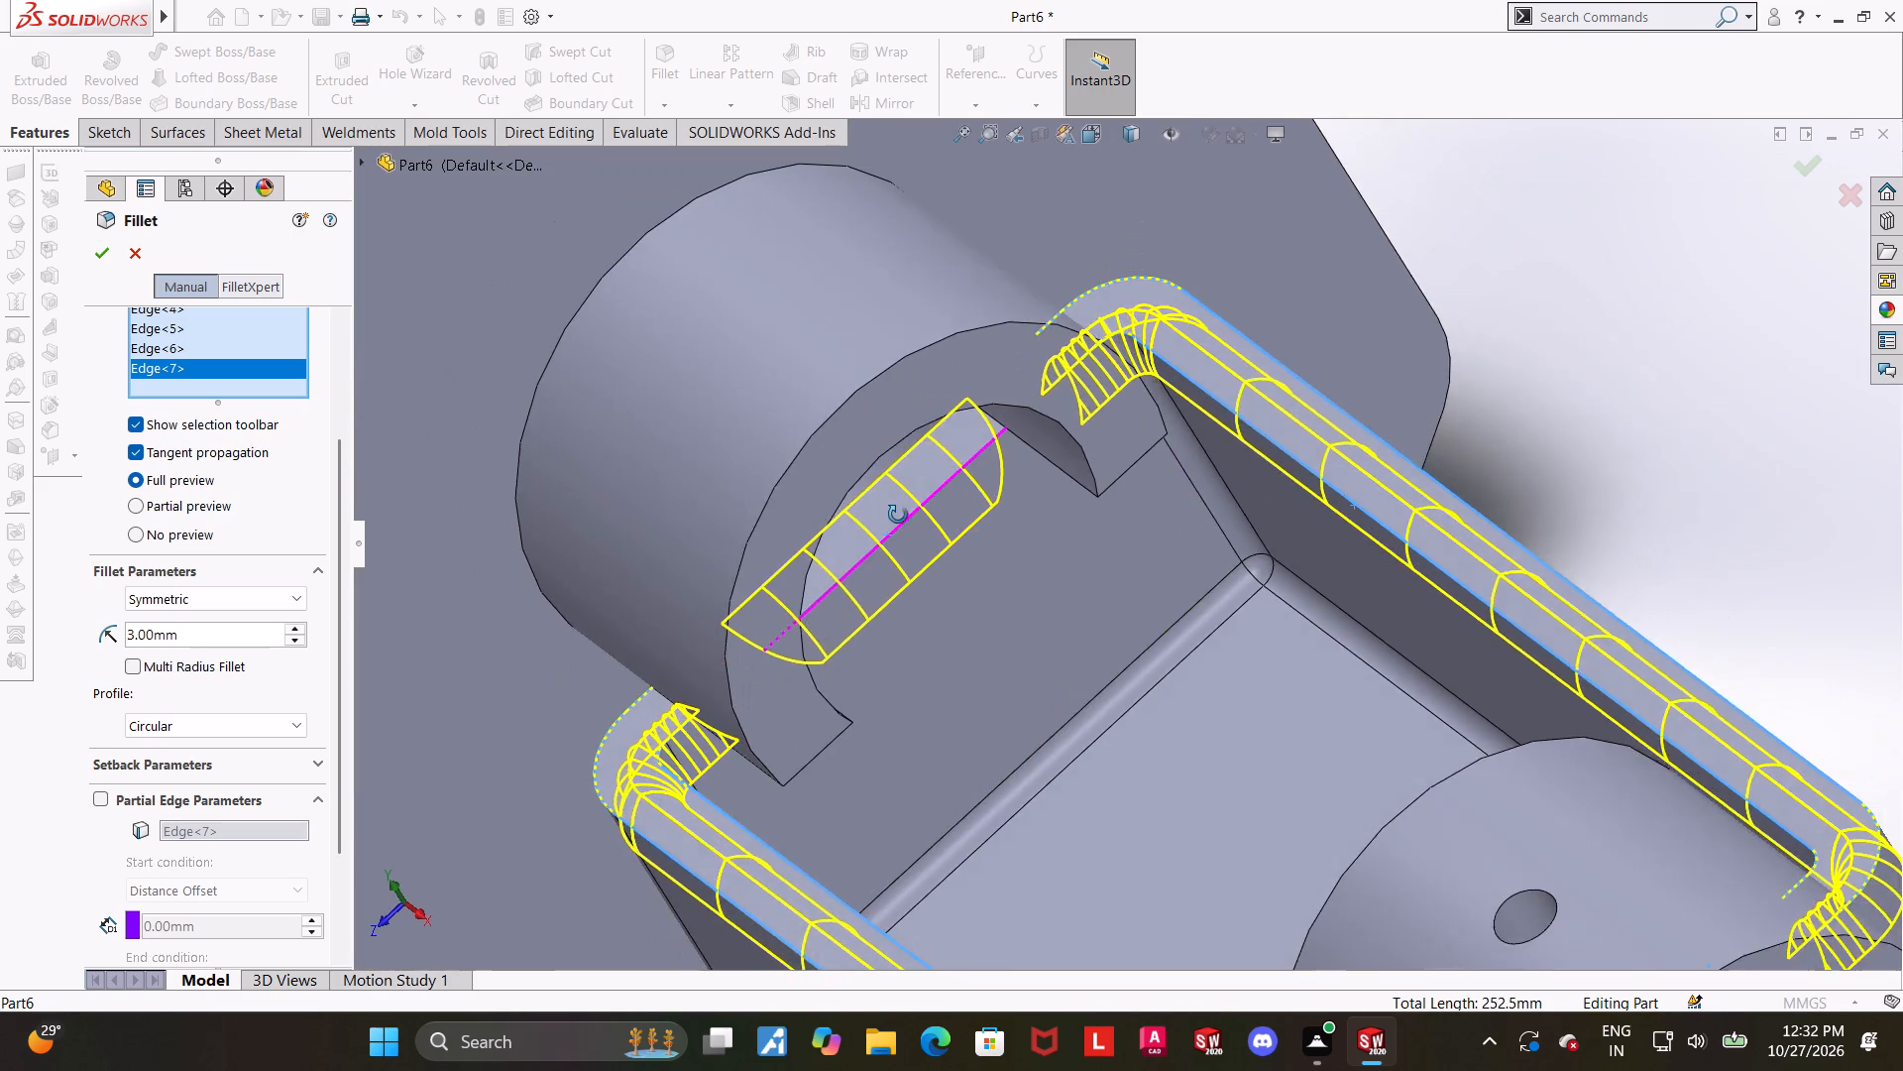
middle_click_drag(898, 515, 885, 504)
left_click(882, 487)
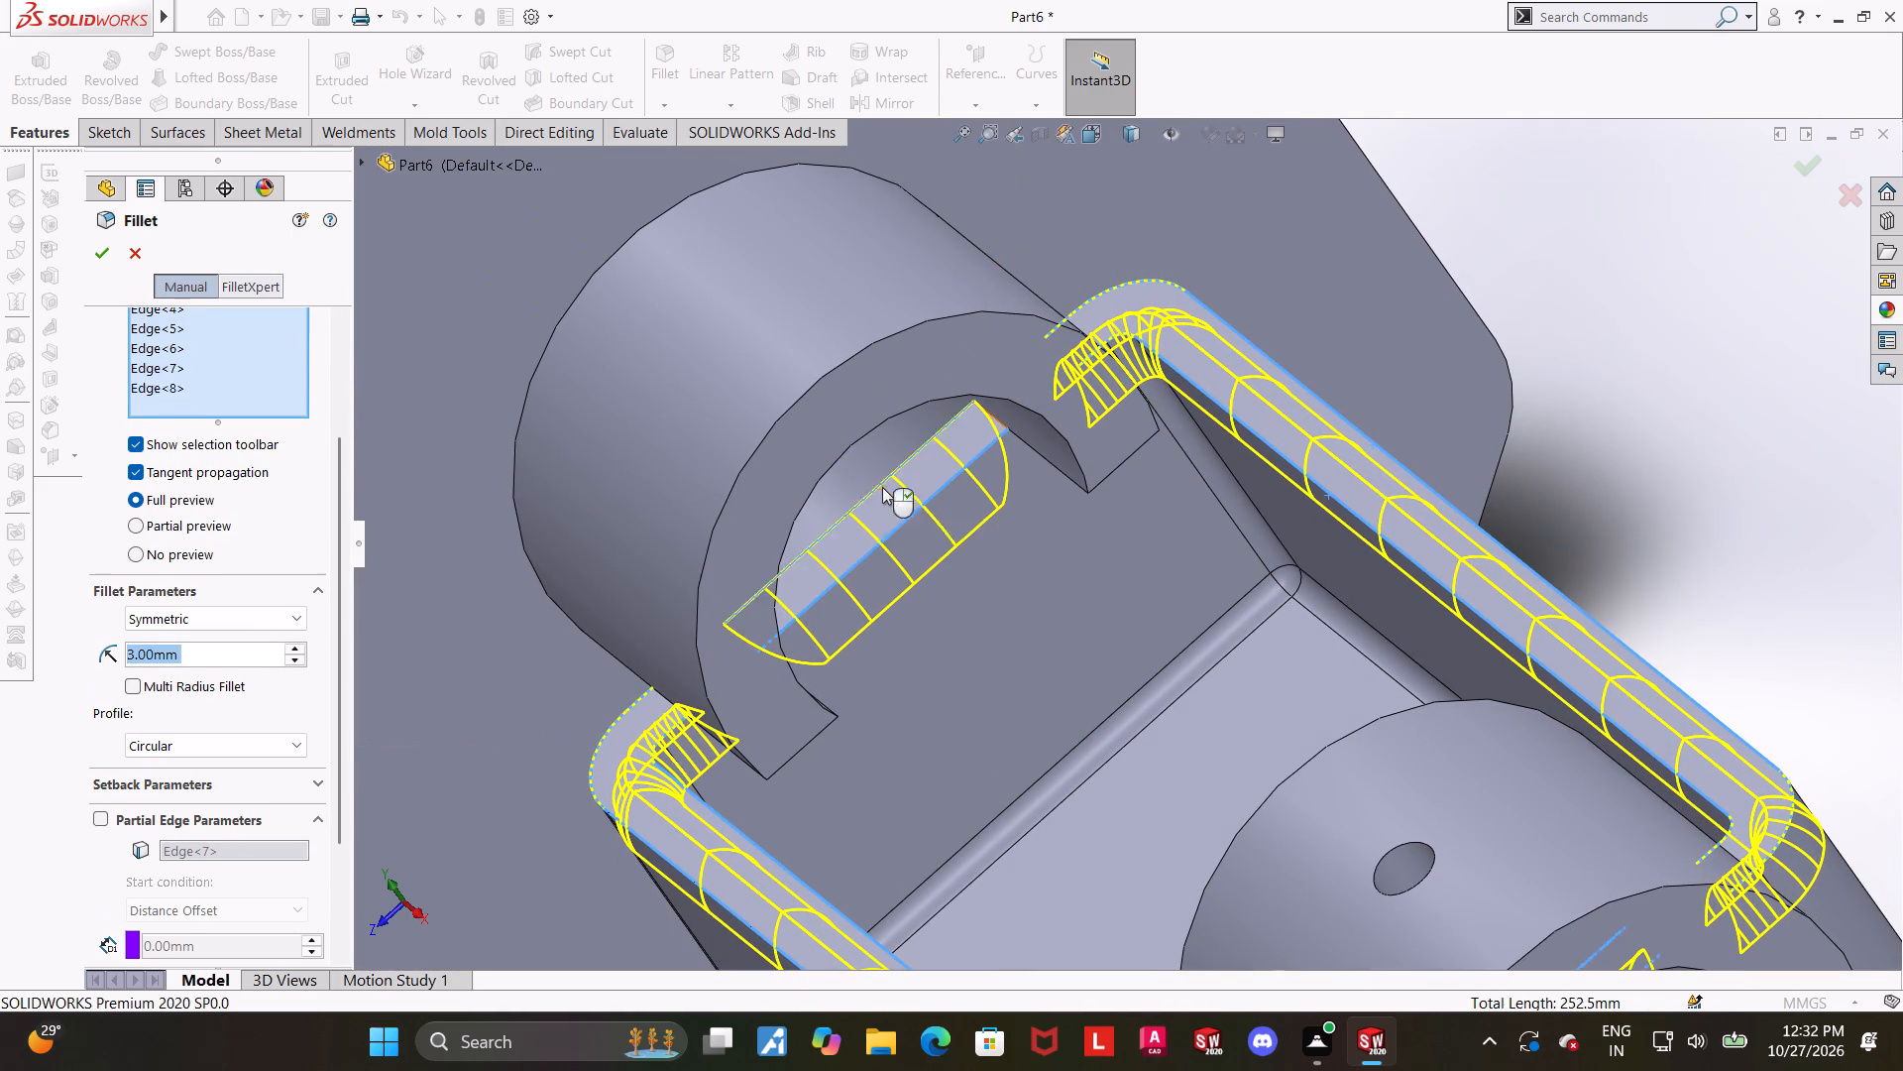
Set the rim fillet's radius to 2 mm and apply the fillet.
scroll(882, 487, "up", 5)
scroll(1280, 550, "up", 4)
middle_click_drag(1338, 642, 1339, 523)
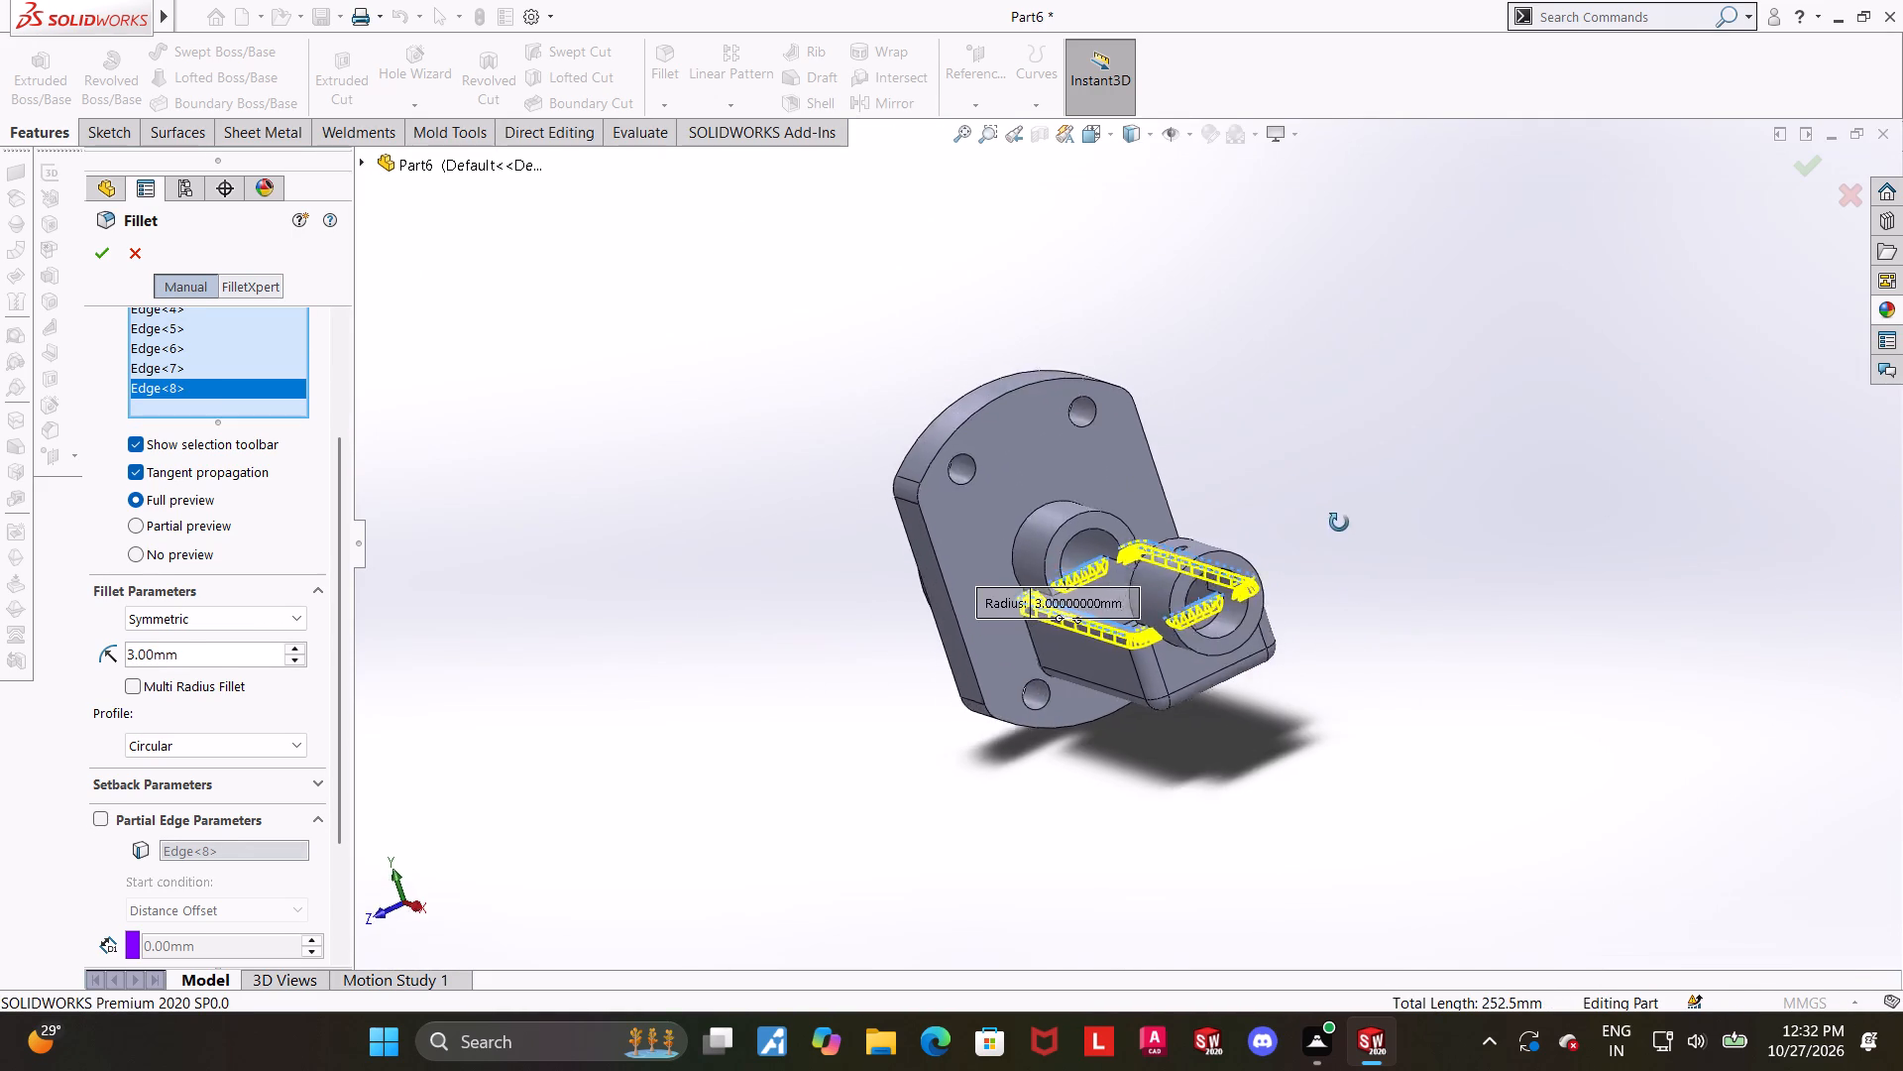
middle_click_drag(1339, 523, 1388, 535)
scroll(1283, 553, "down", 3)
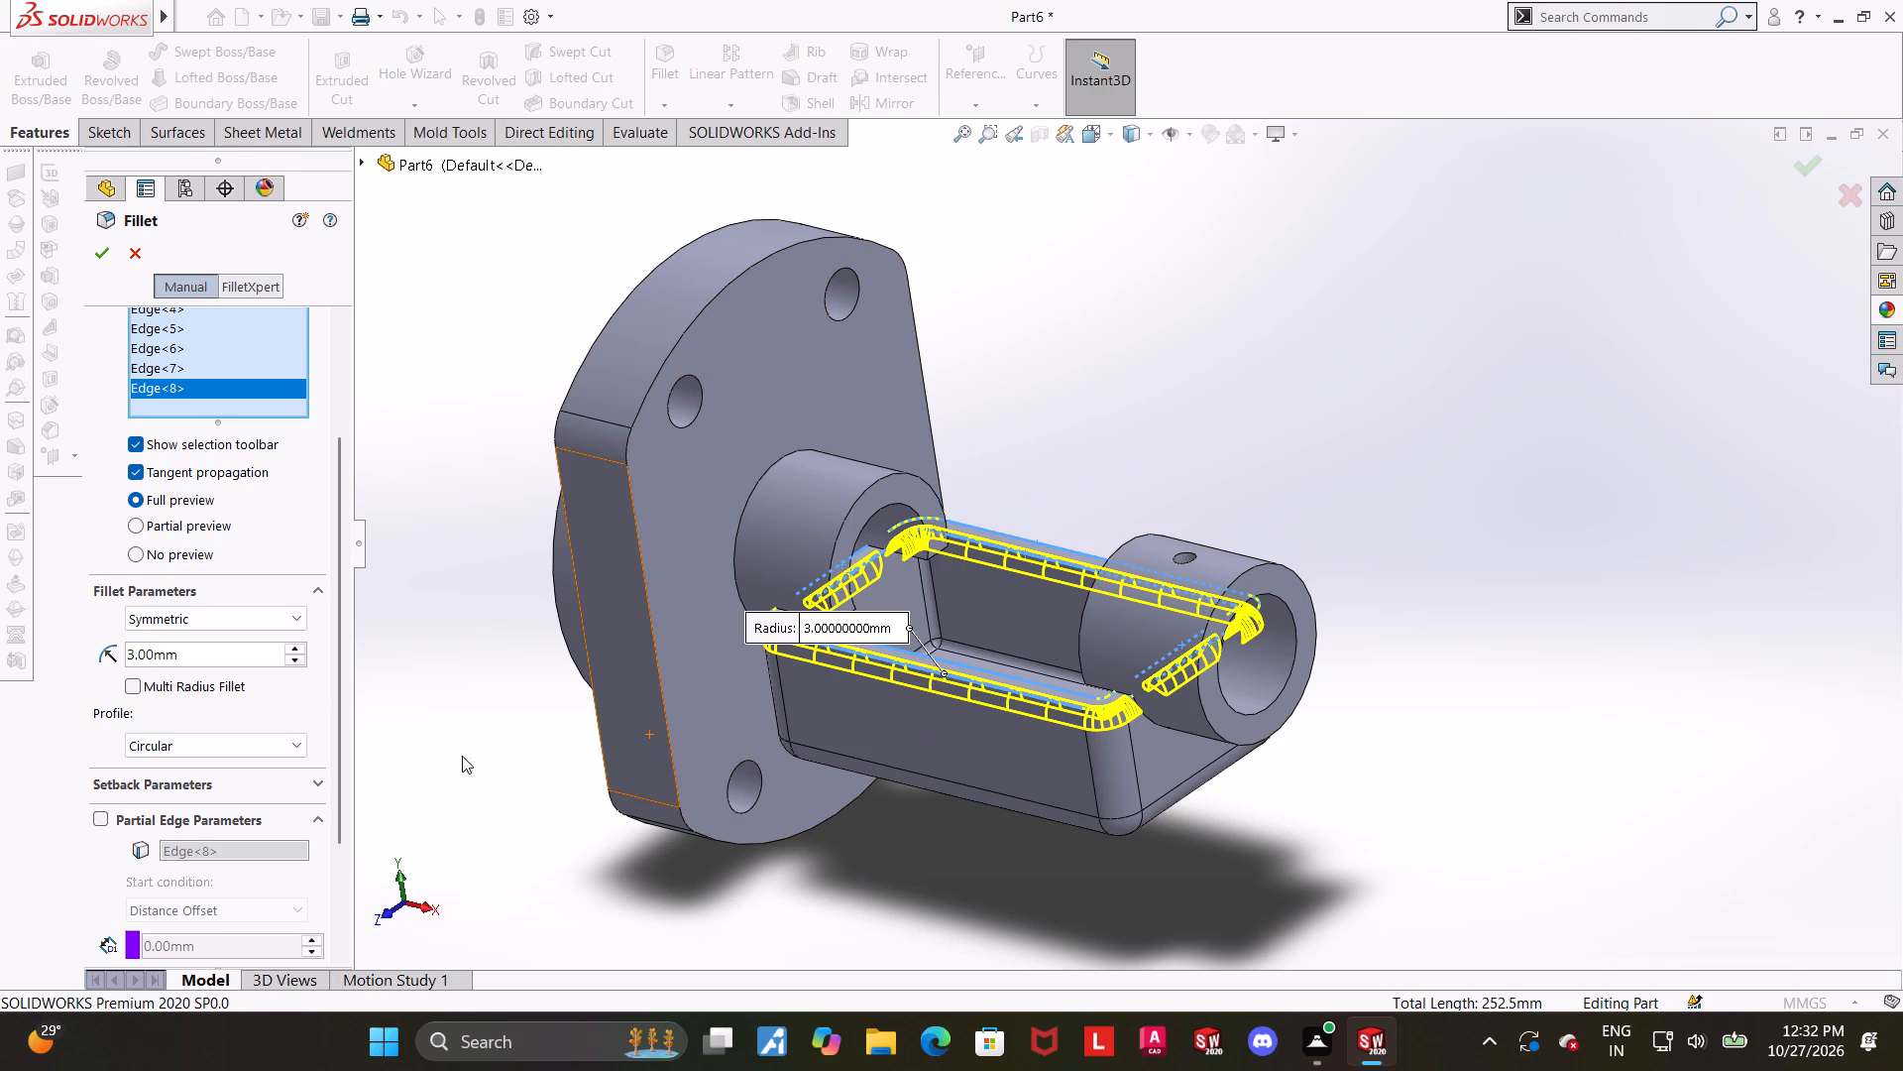
left_click(200, 643)
left_click(213, 653)
left_click_drag(213, 653, 162, 660)
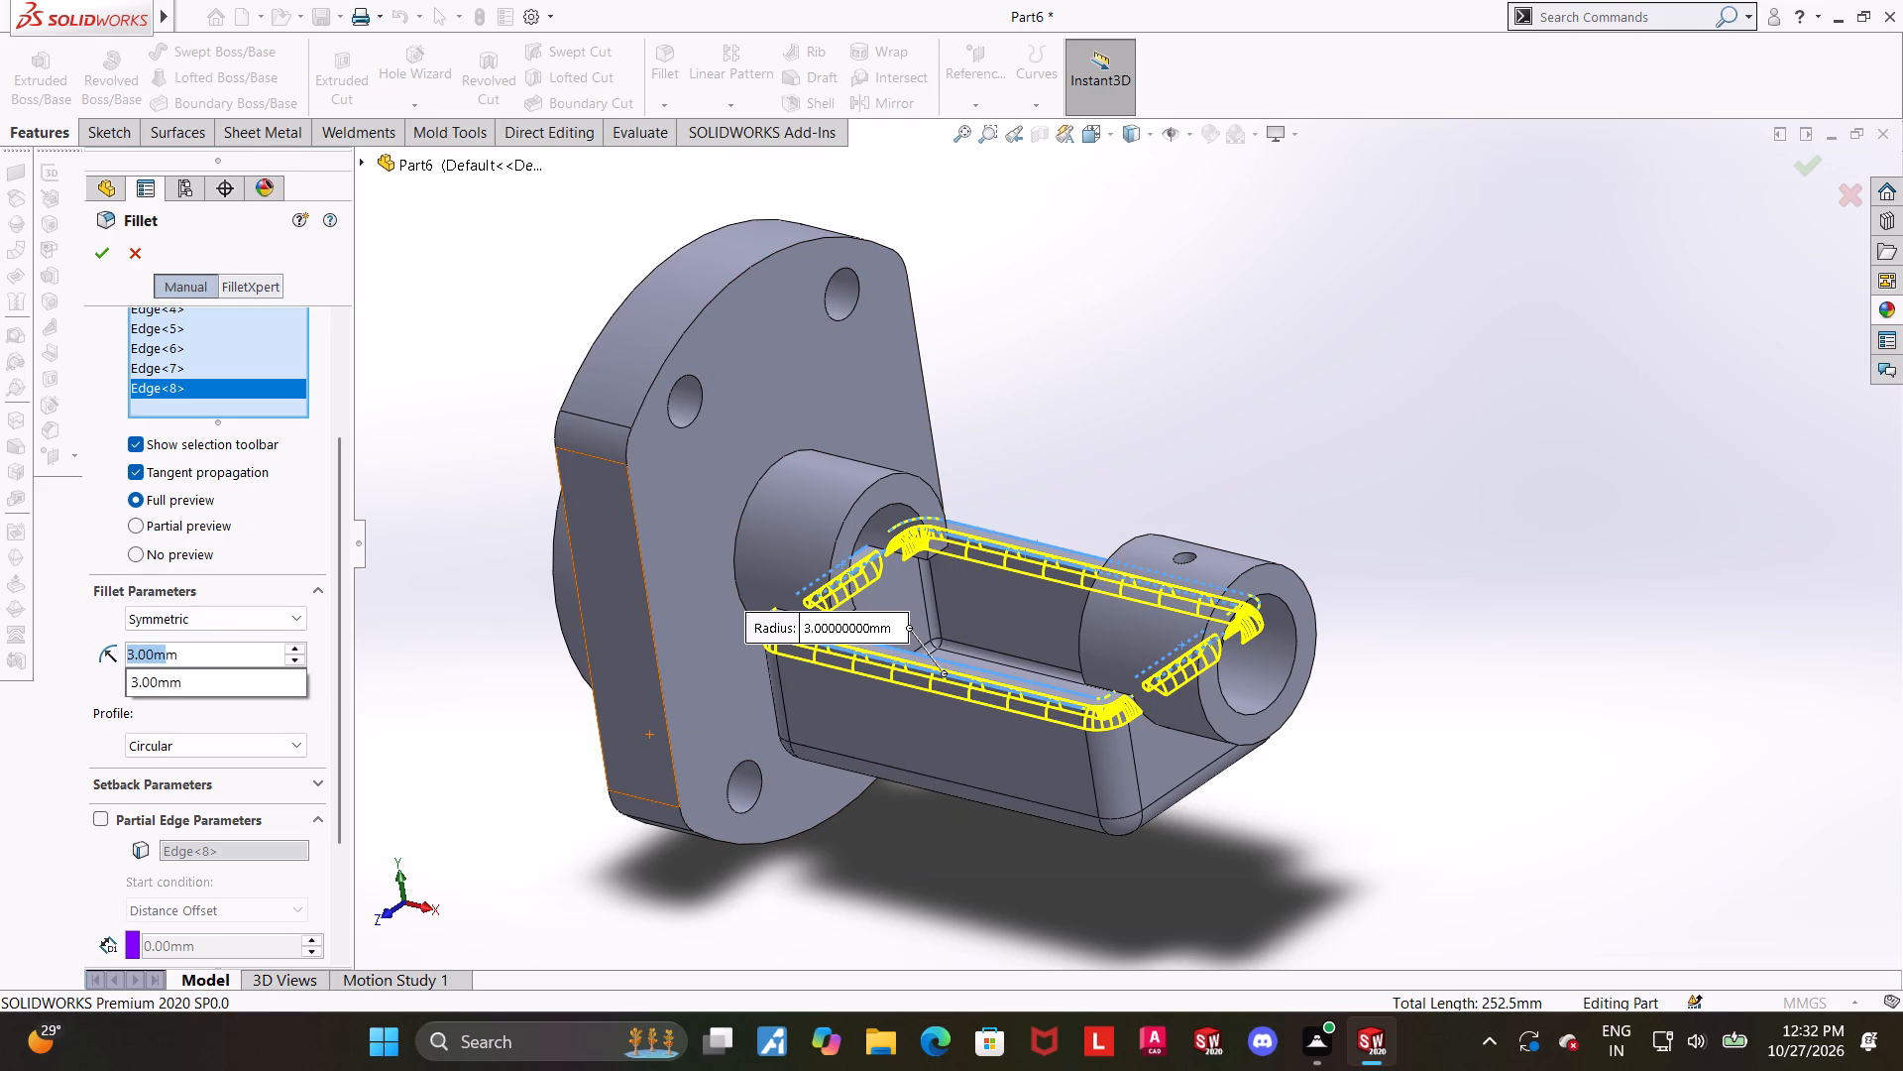
left_click_drag(162, 660, 57, 659)
left_click_drag(193, 654, 6, 664)
key("2")
key("Return")
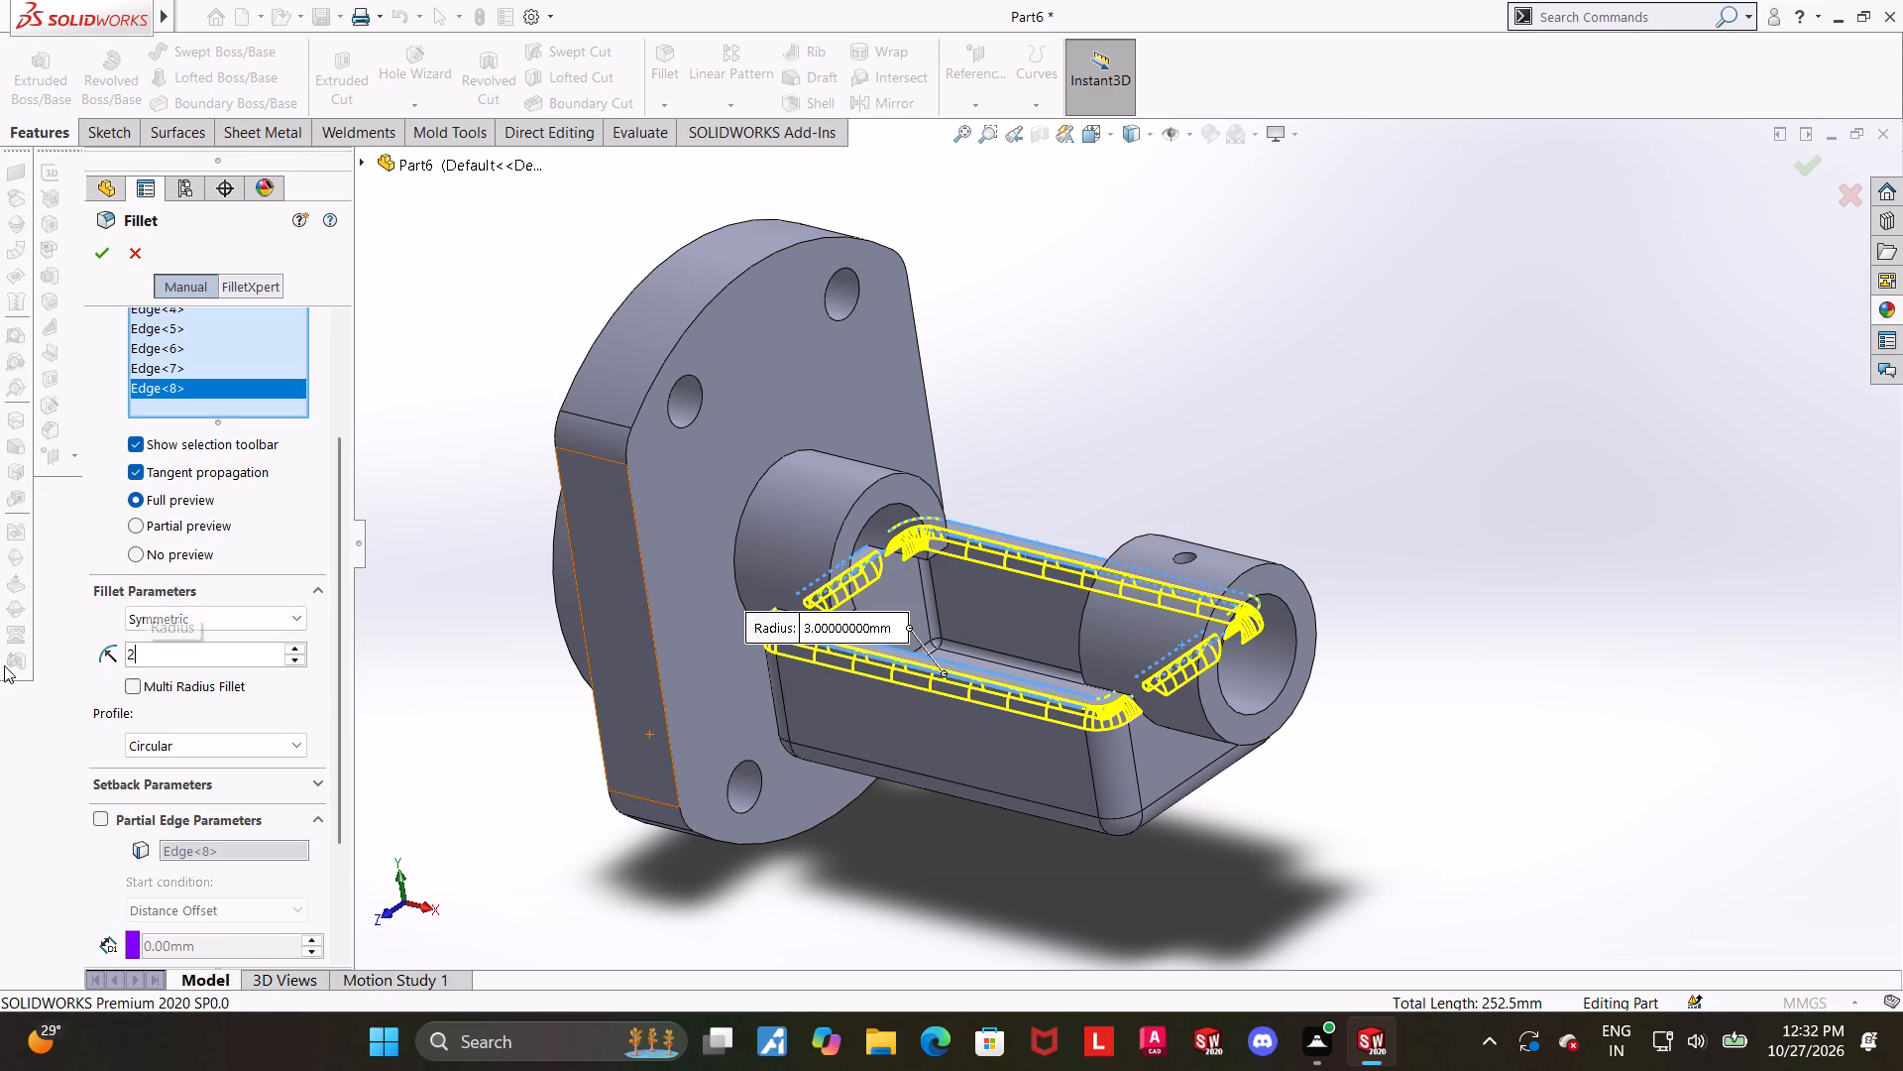
left_click(109, 240)
left_click(1500, 486)
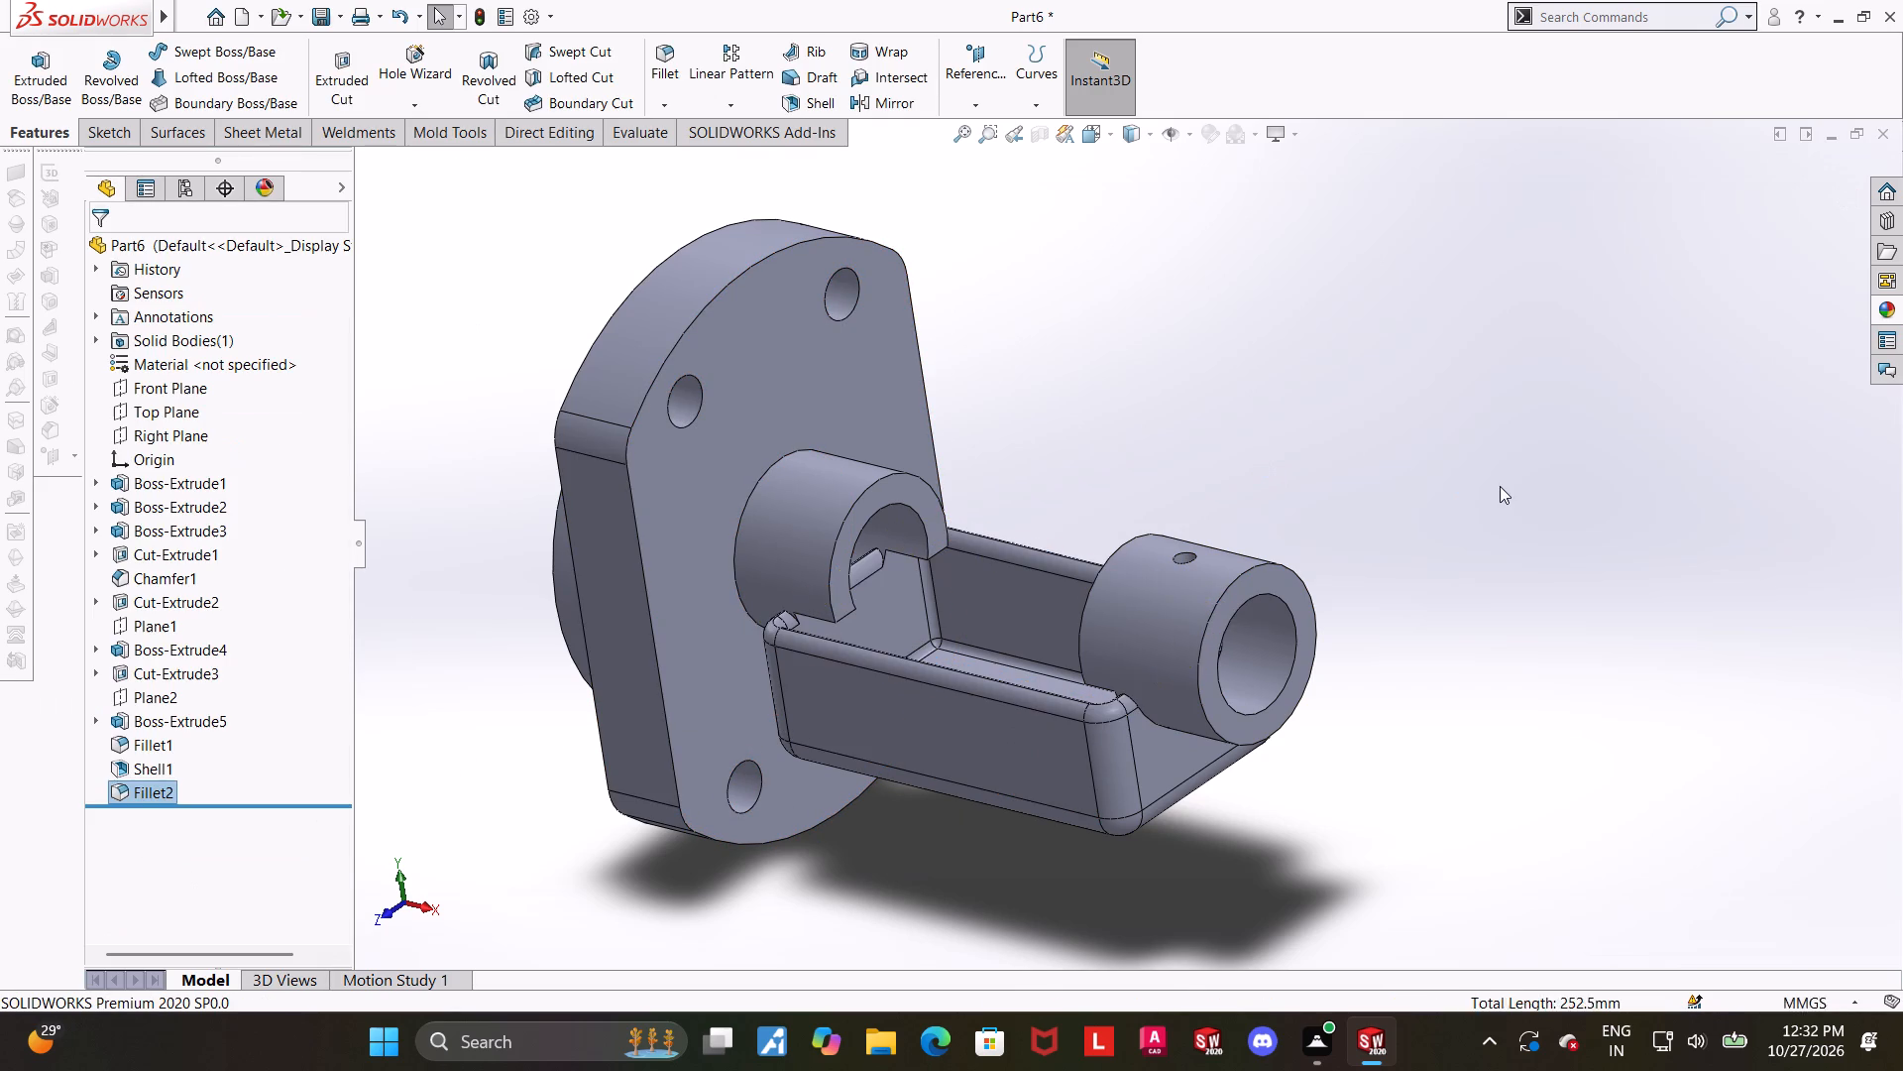
Open a sketch on the flange face that carries the boss and view it square-on.
scroll(921, 642, "down", 3)
middle_click_drag(735, 599, 660, 688)
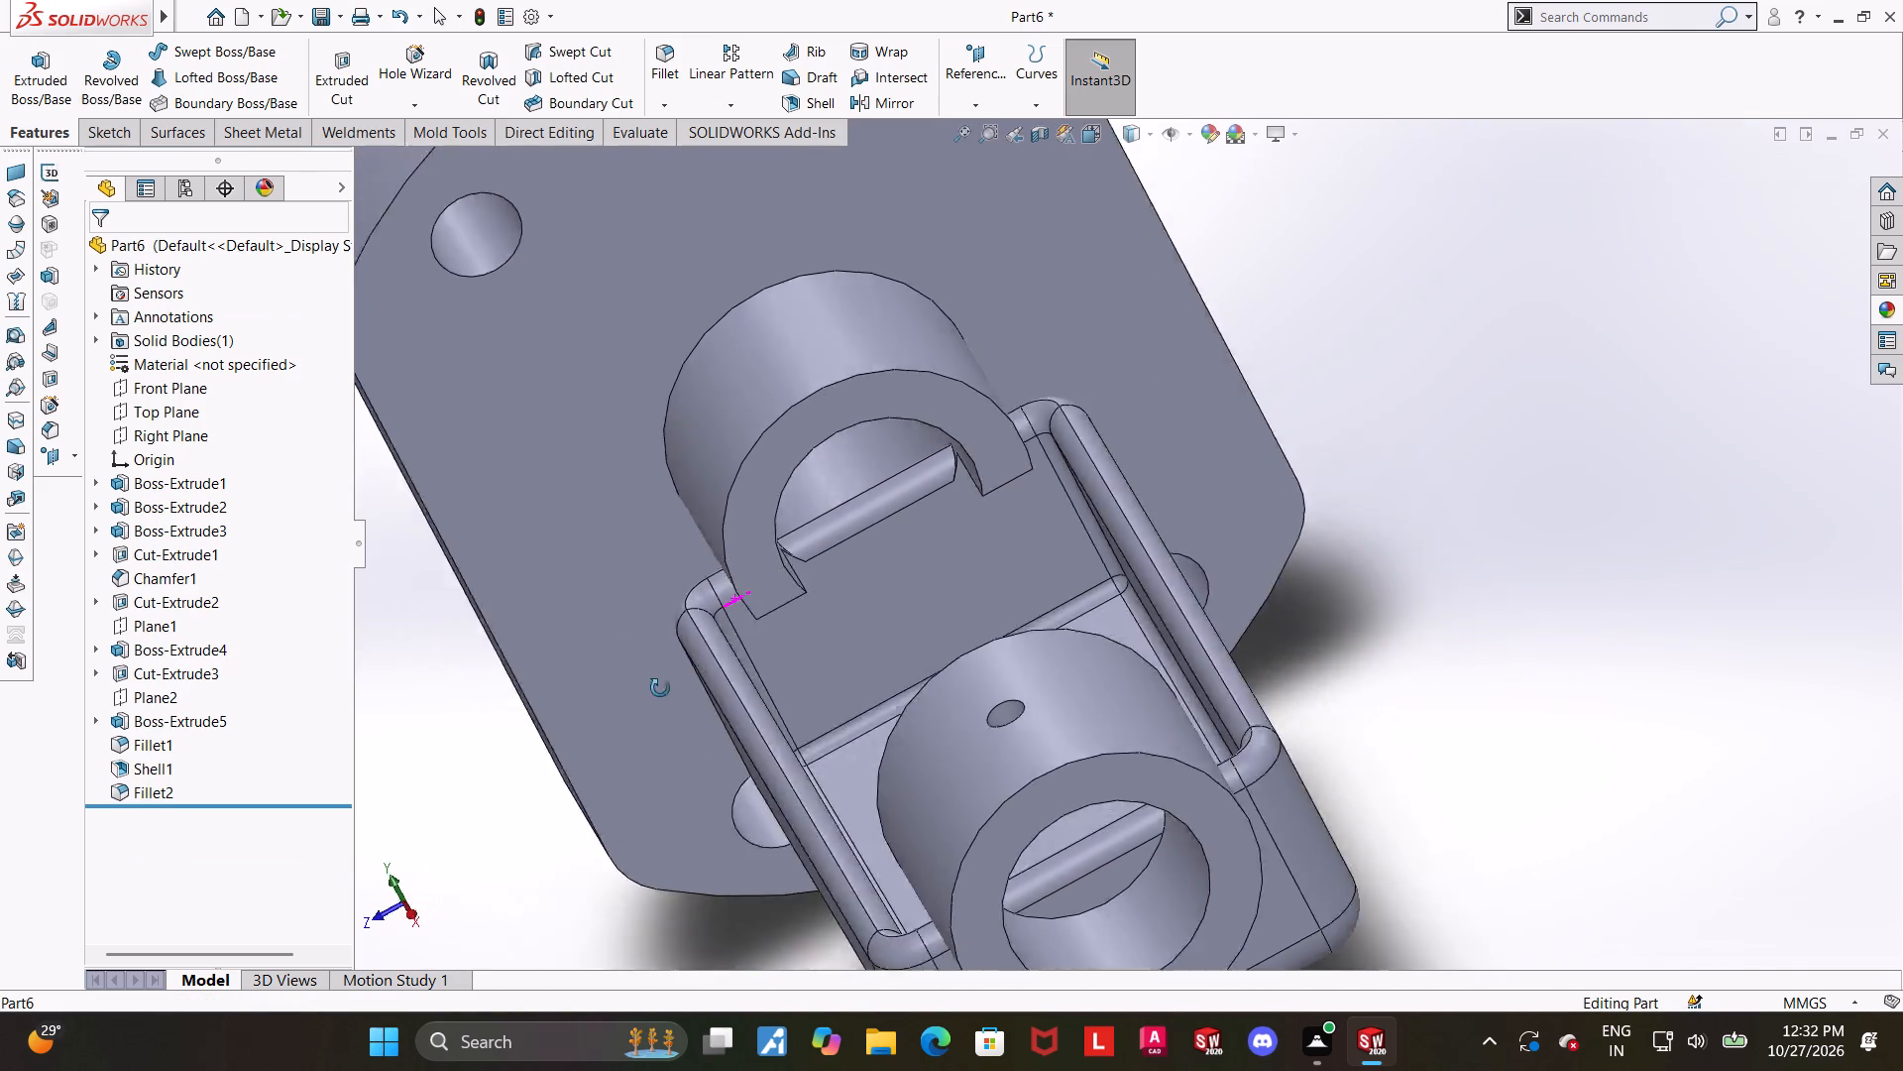
middle_click_drag(660, 688, 645, 551)
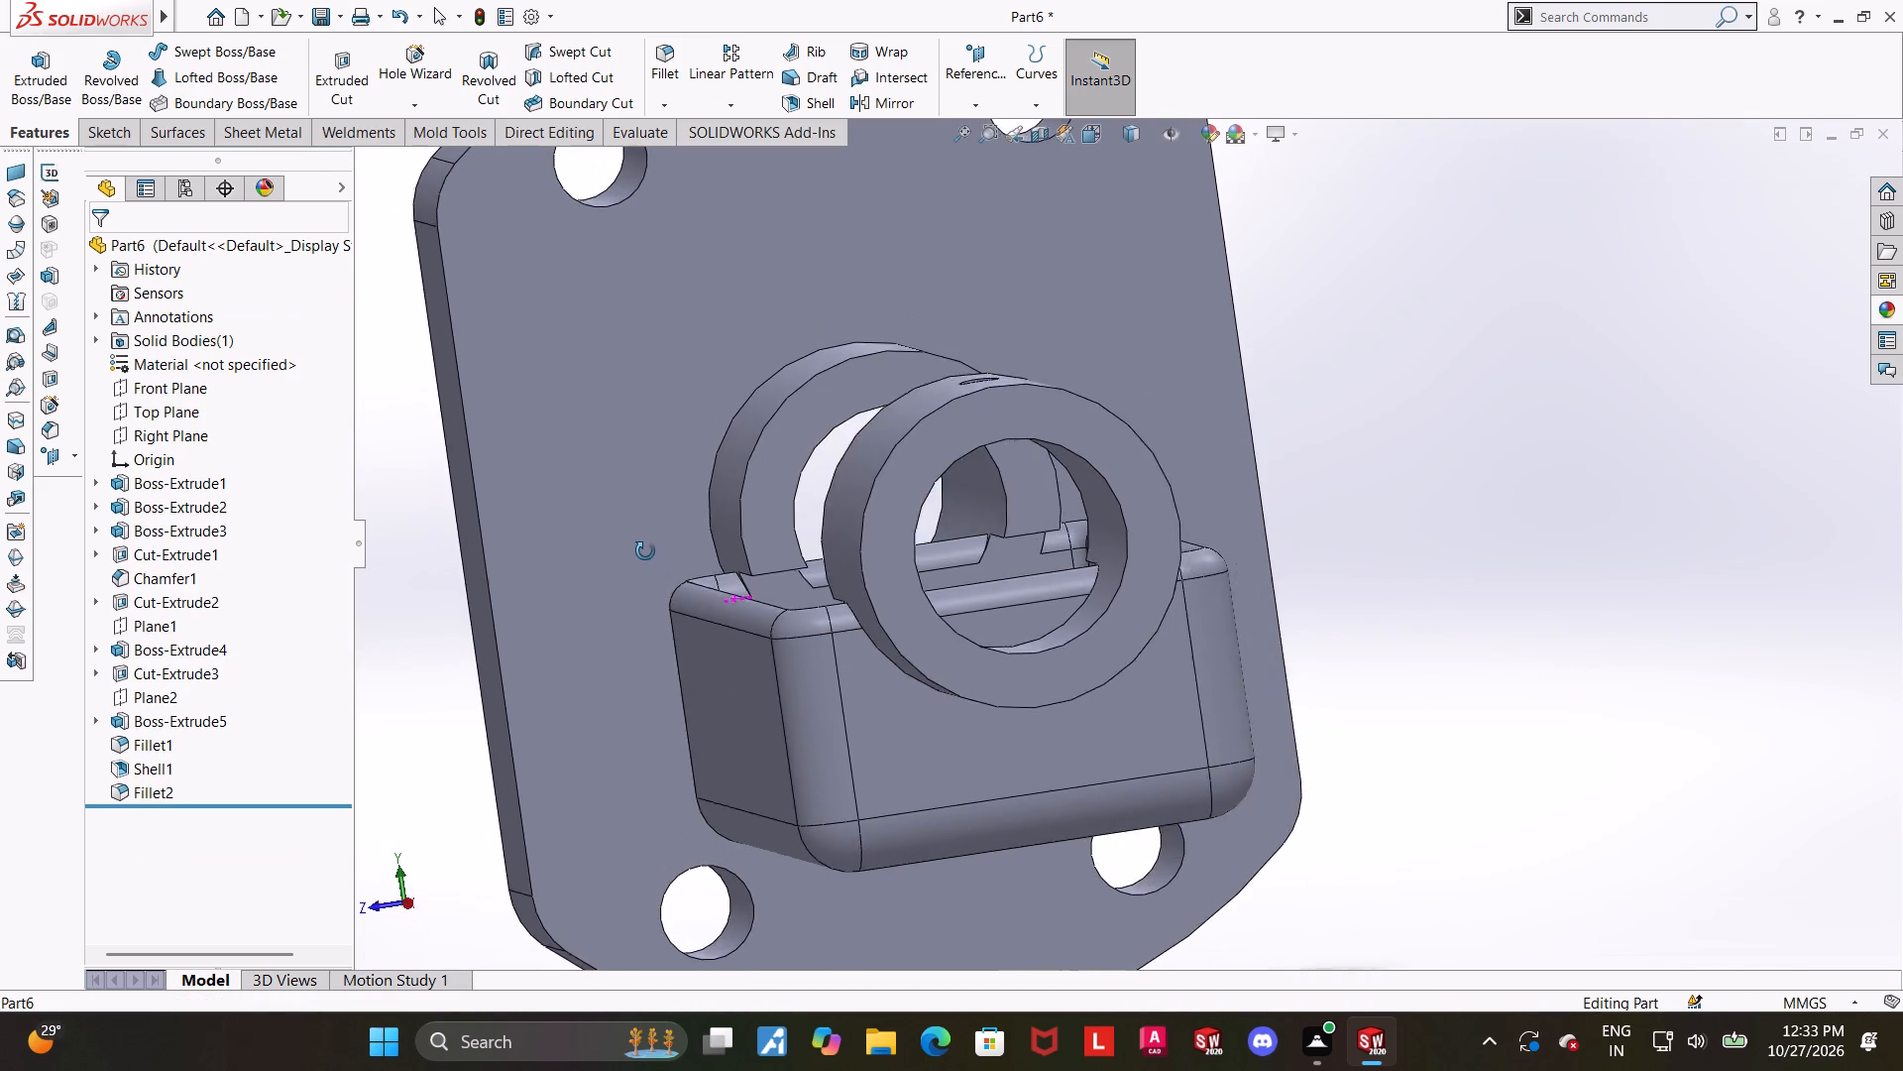
middle_click_drag(645, 551, 699, 639)
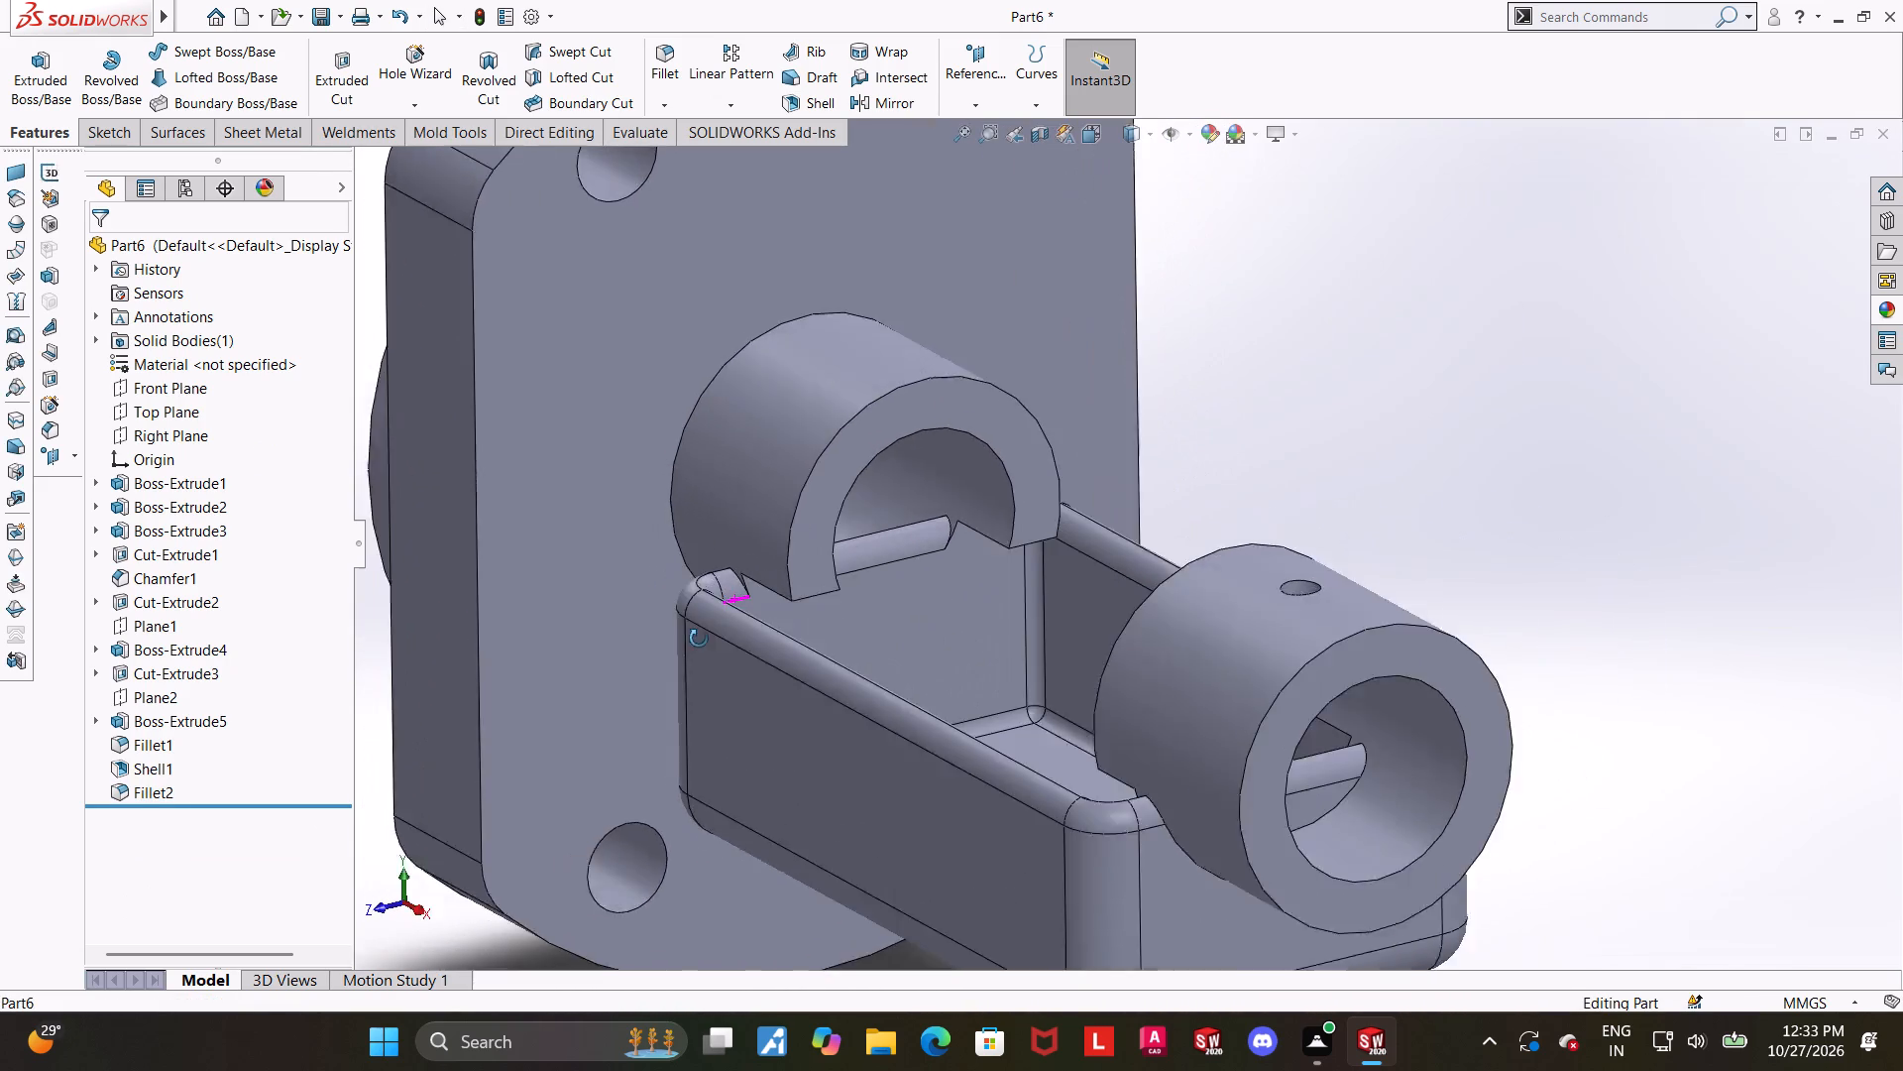
middle_click_drag(699, 639, 687, 641)
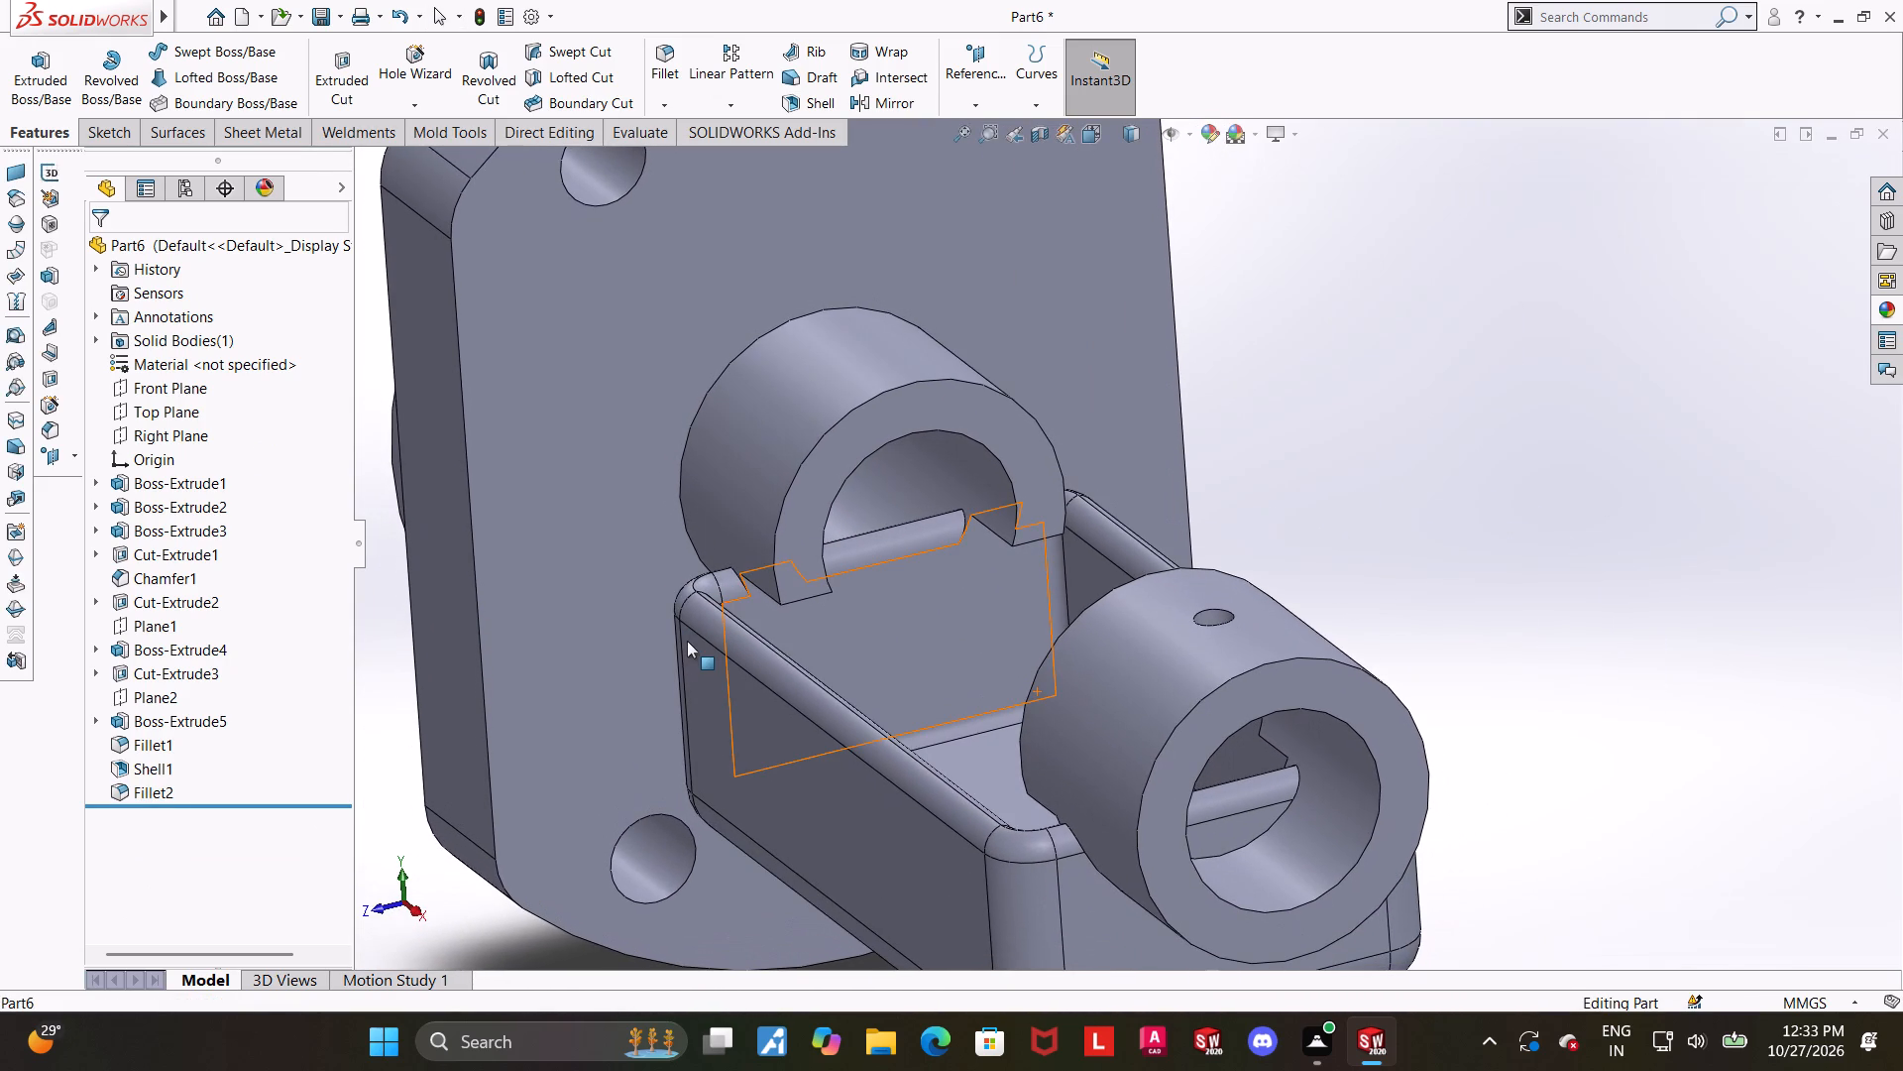
left_click(810, 516)
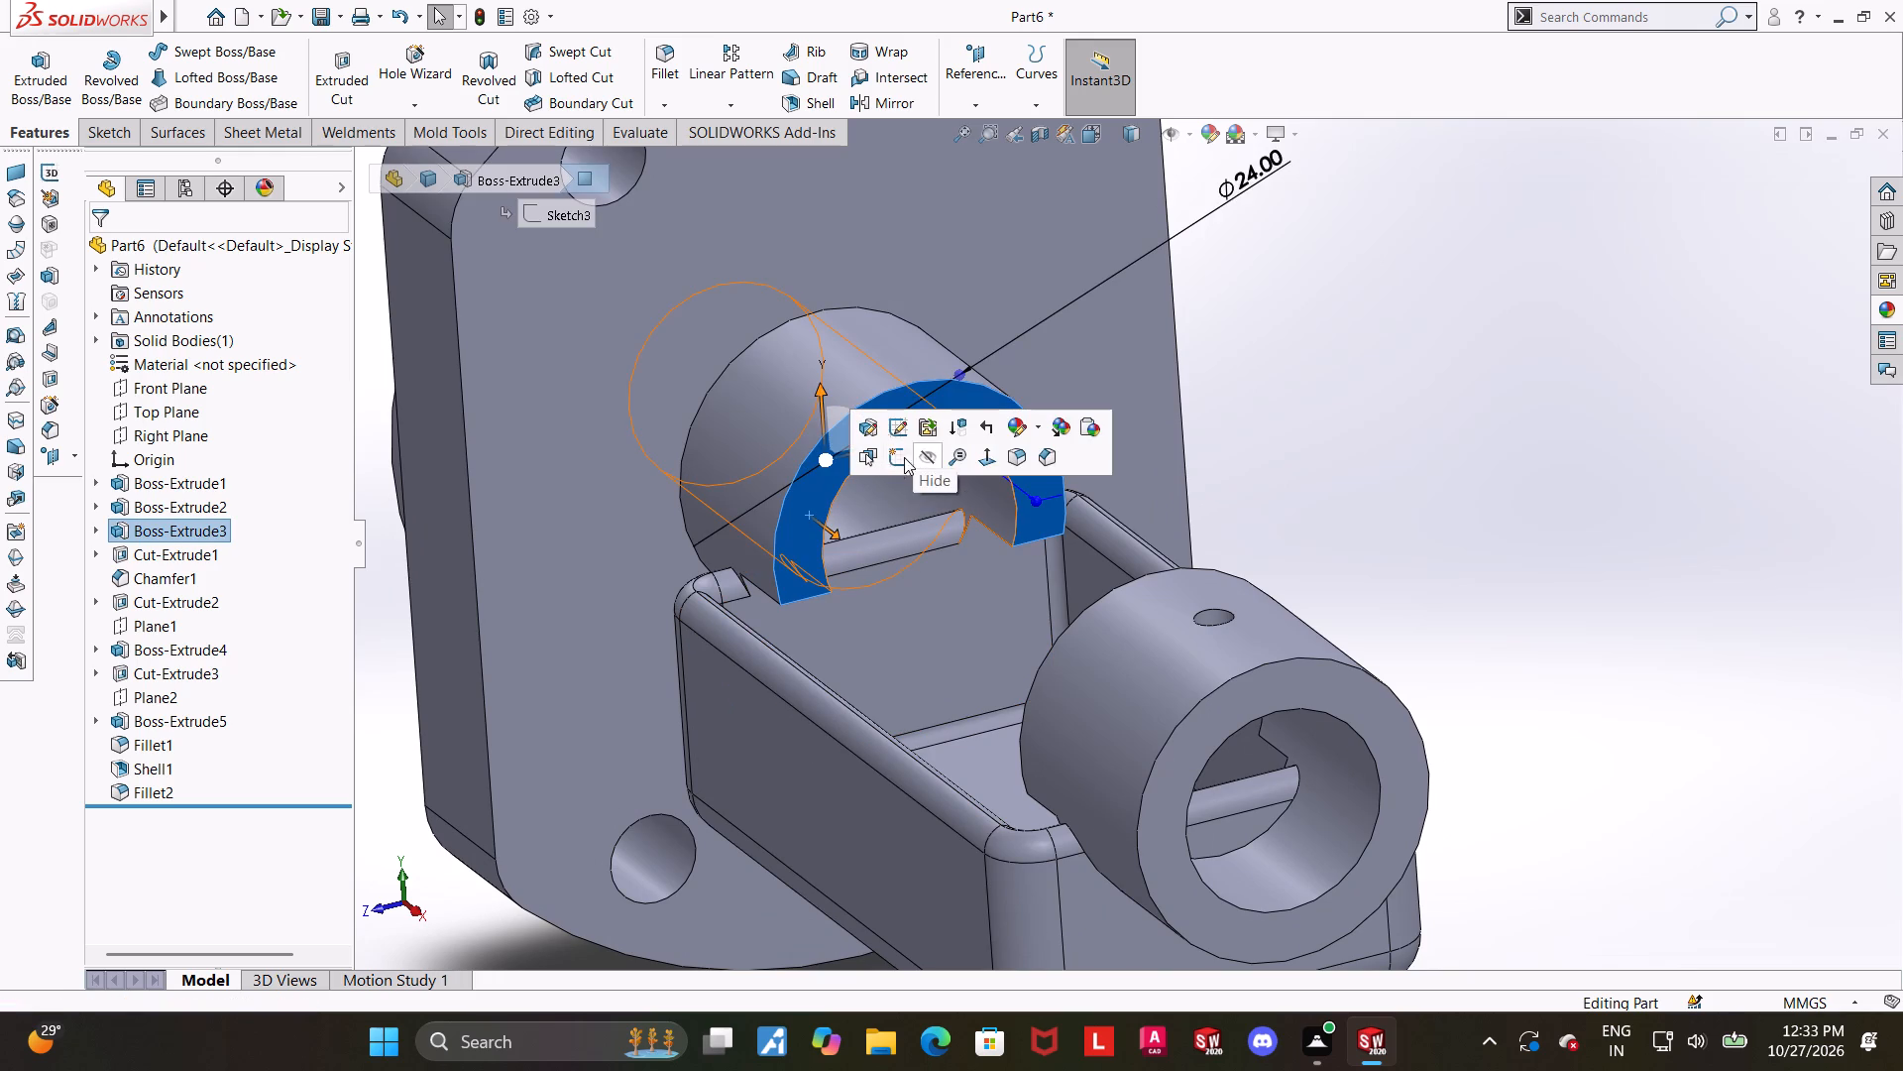
key("Escape")
left_click(808, 257)
left_click(894, 203)
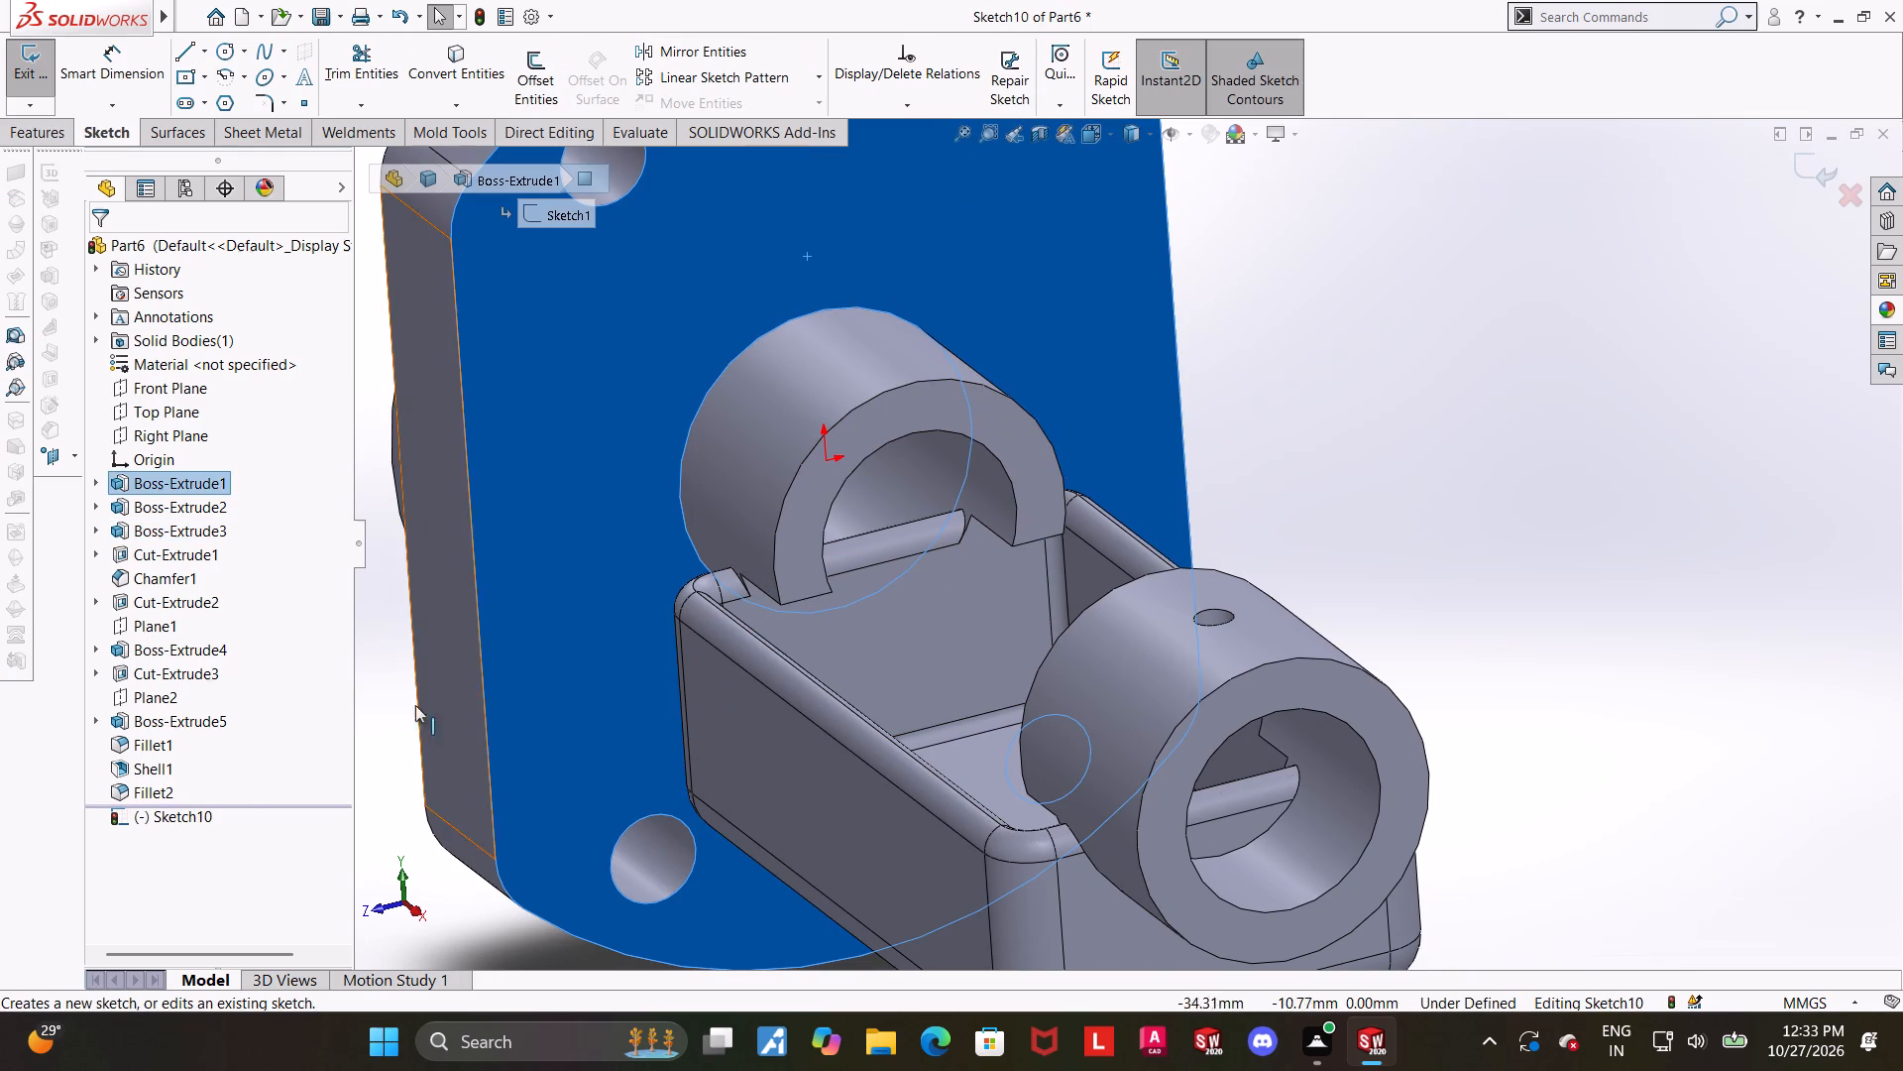
left_click(162, 814)
left_click(206, 793)
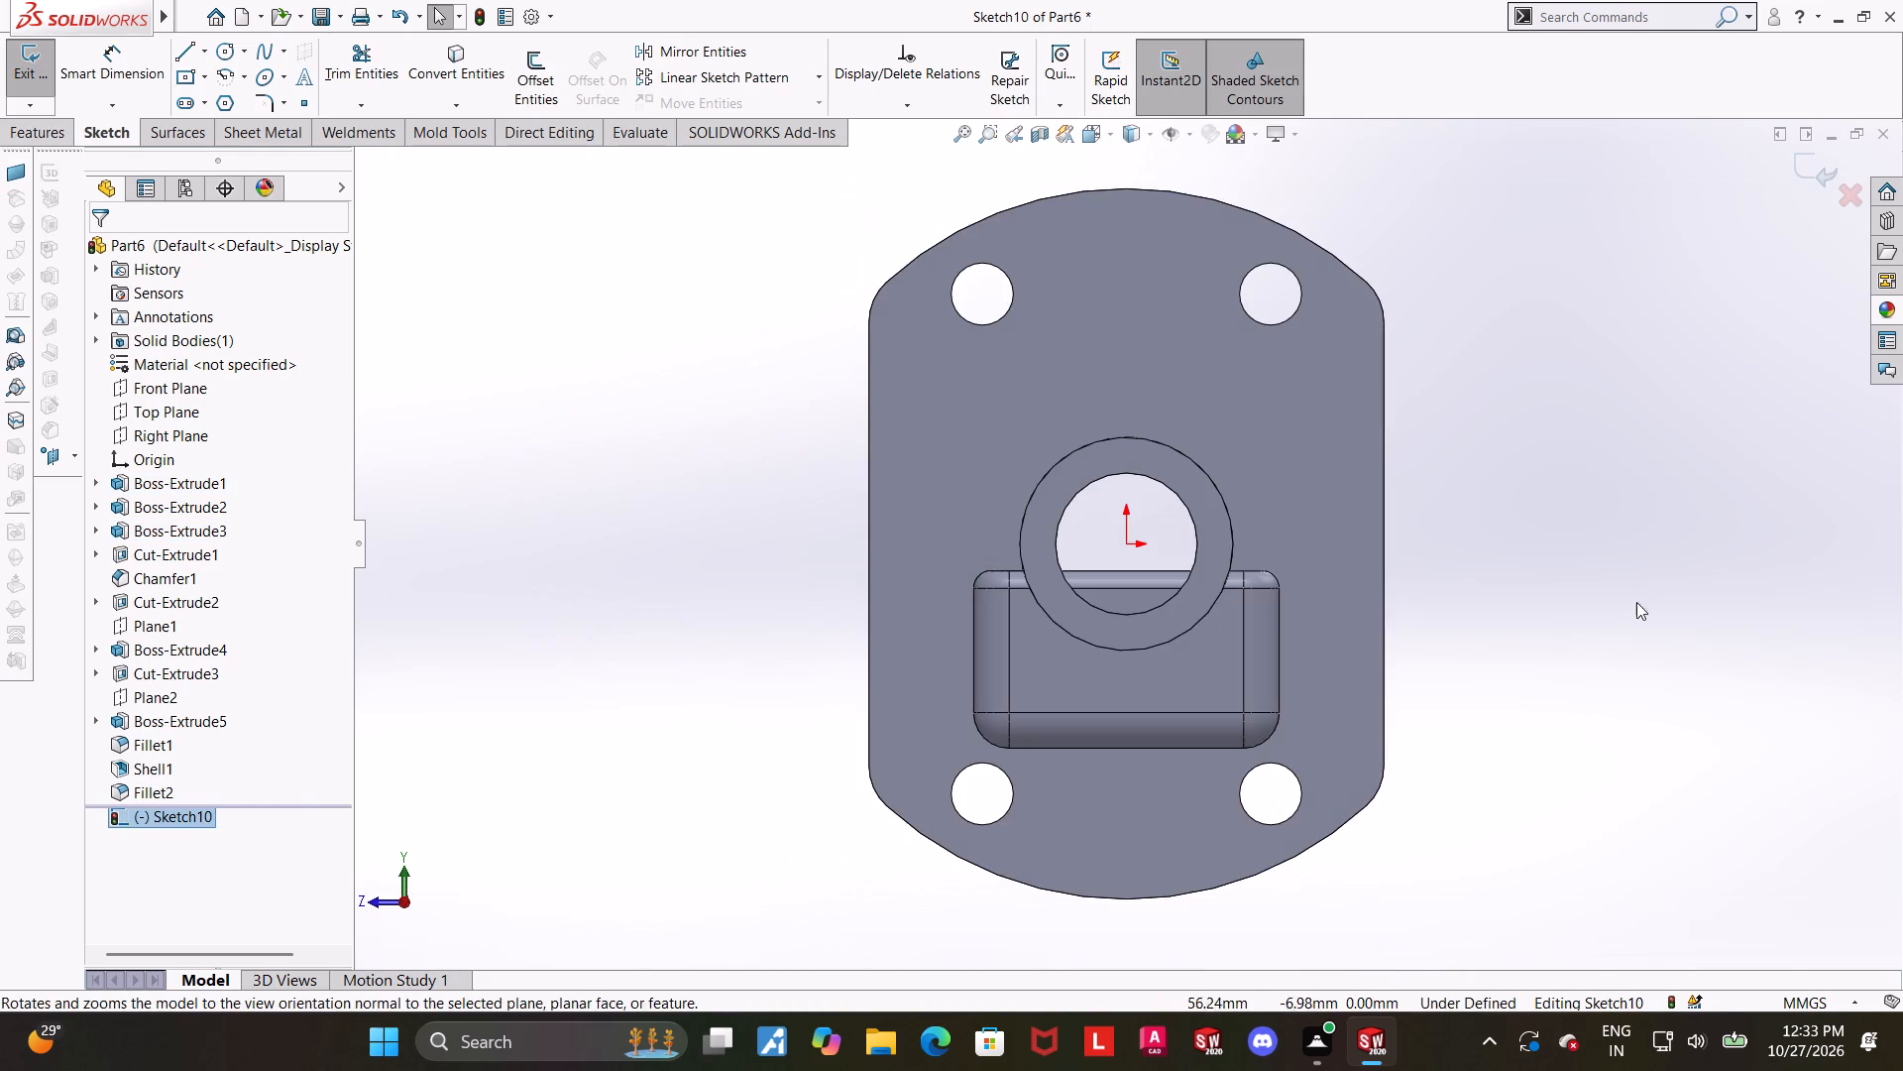
left_click(1594, 589)
scroll(1278, 436, "down", 3)
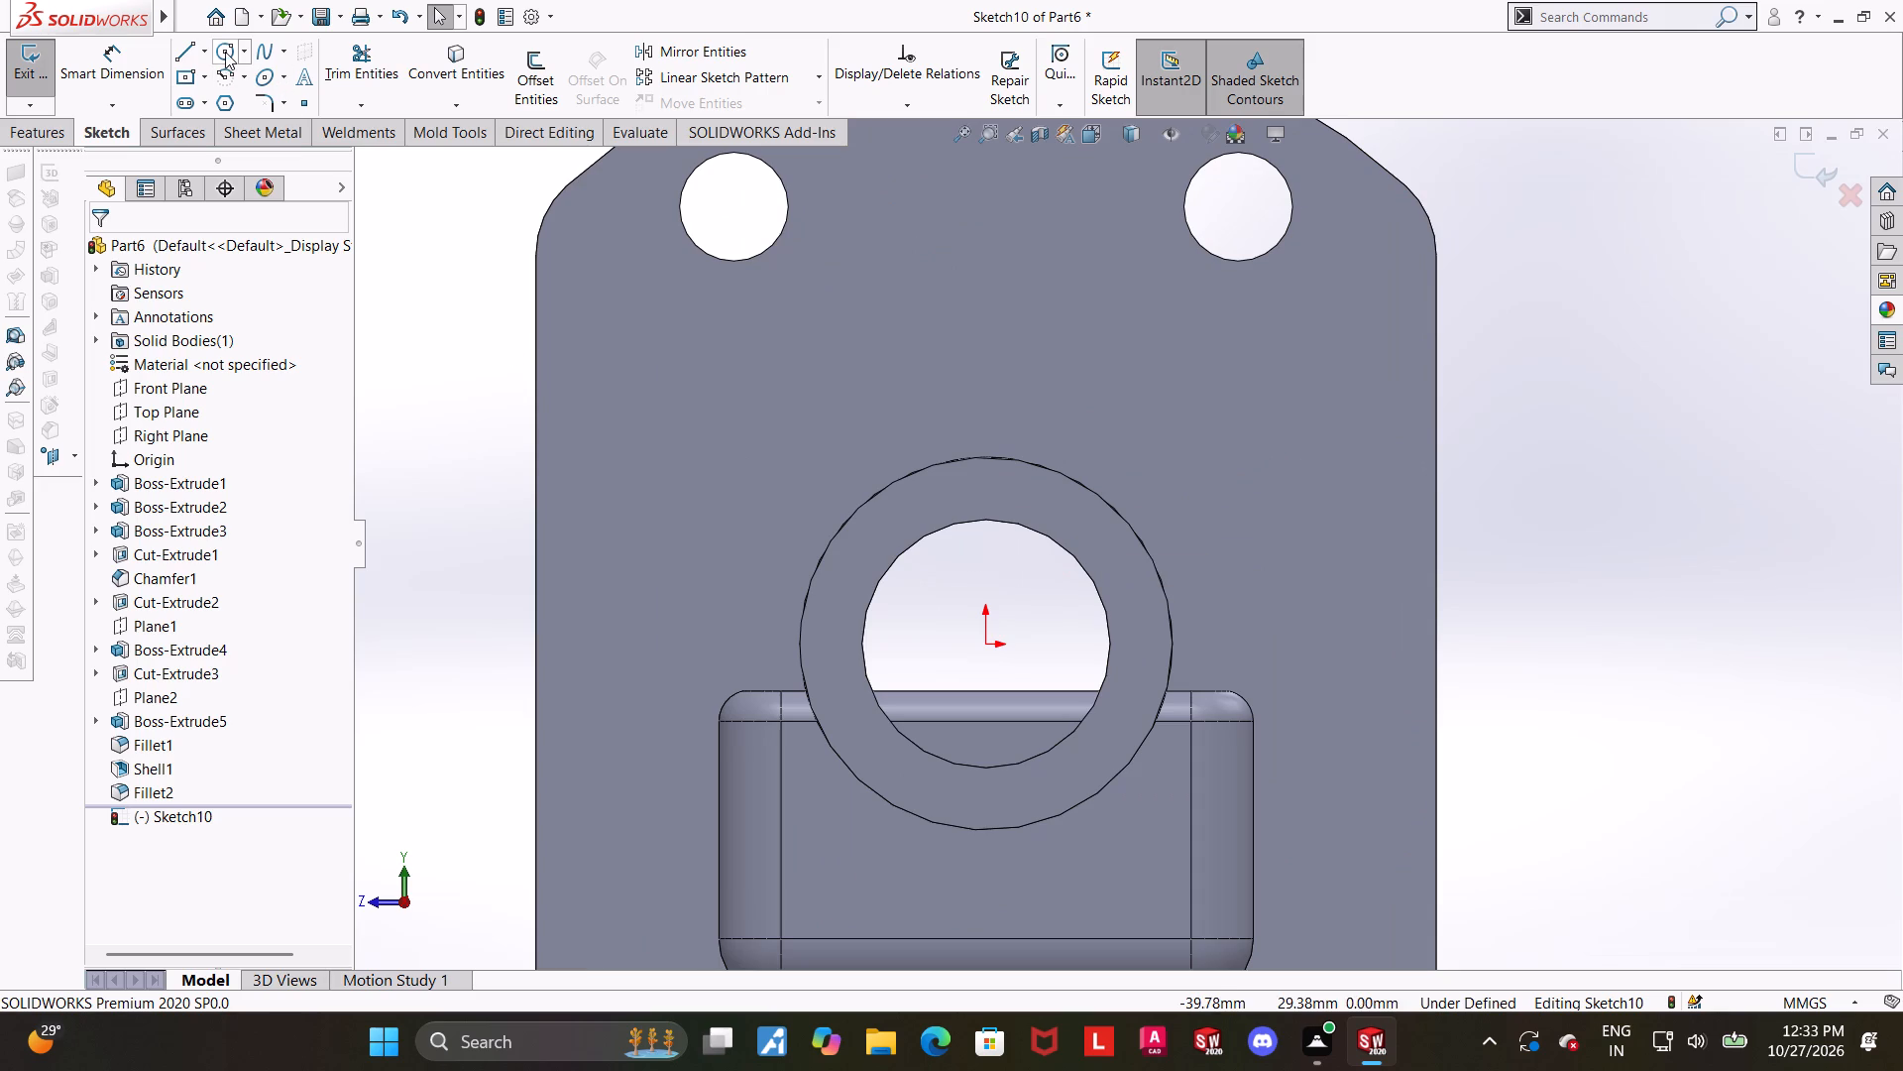
Sketch a circle about 24 mm in diameter centred on the origin, following the boss's outer edge.
left_click(225, 52)
left_click(989, 646)
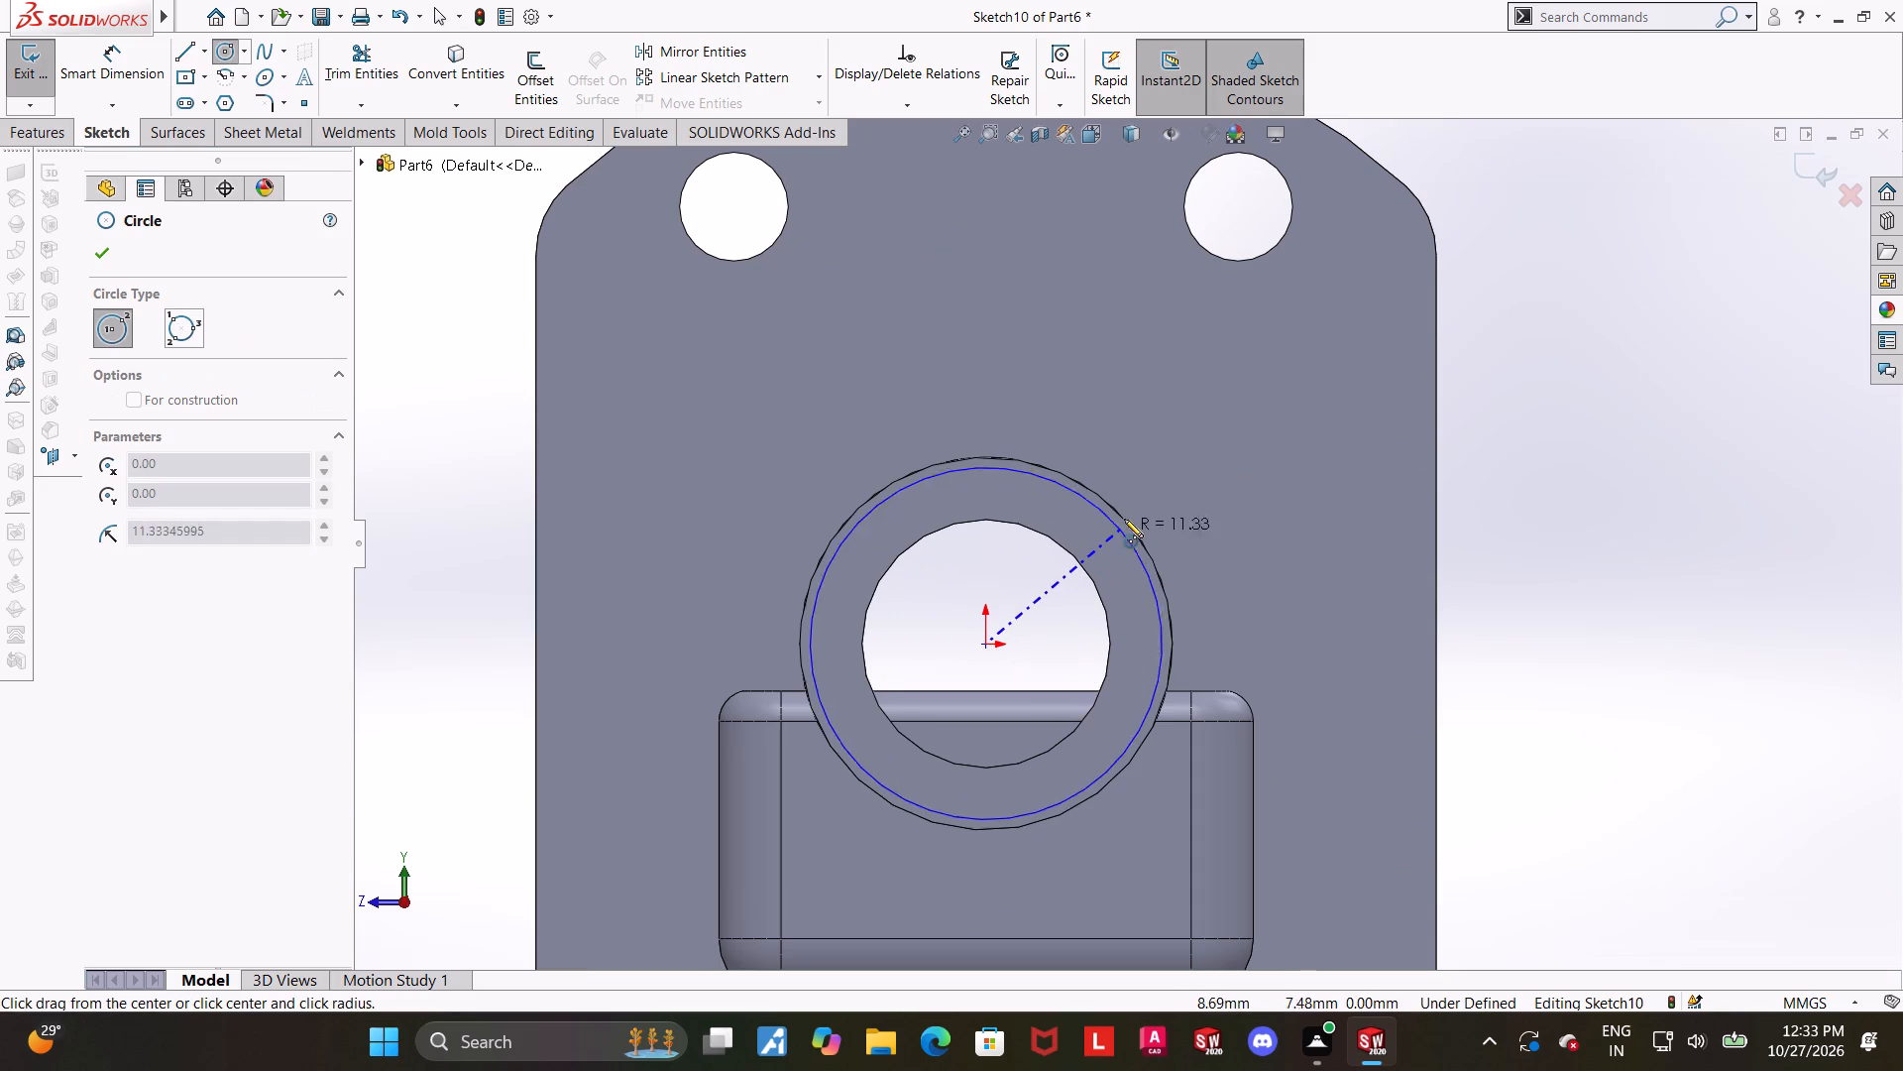
left_click(1125, 515)
key("Escape")
key("Escape")
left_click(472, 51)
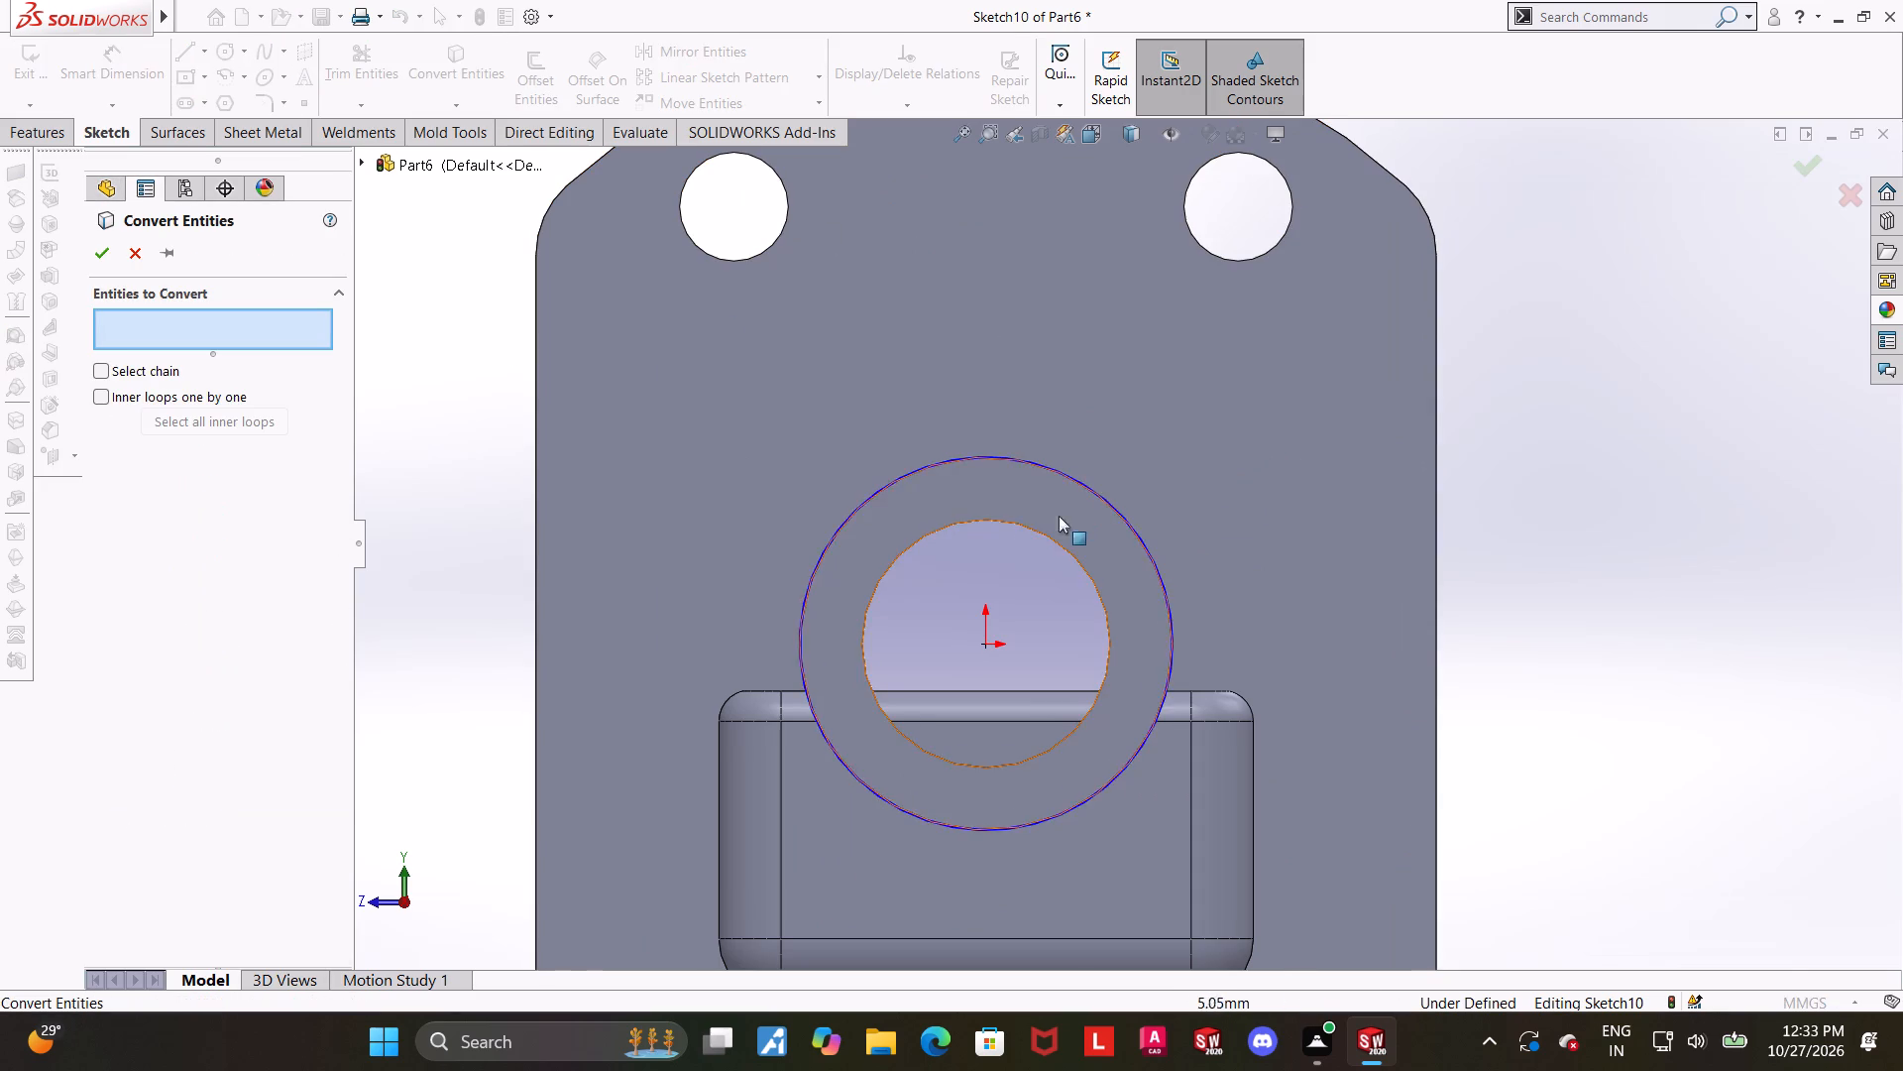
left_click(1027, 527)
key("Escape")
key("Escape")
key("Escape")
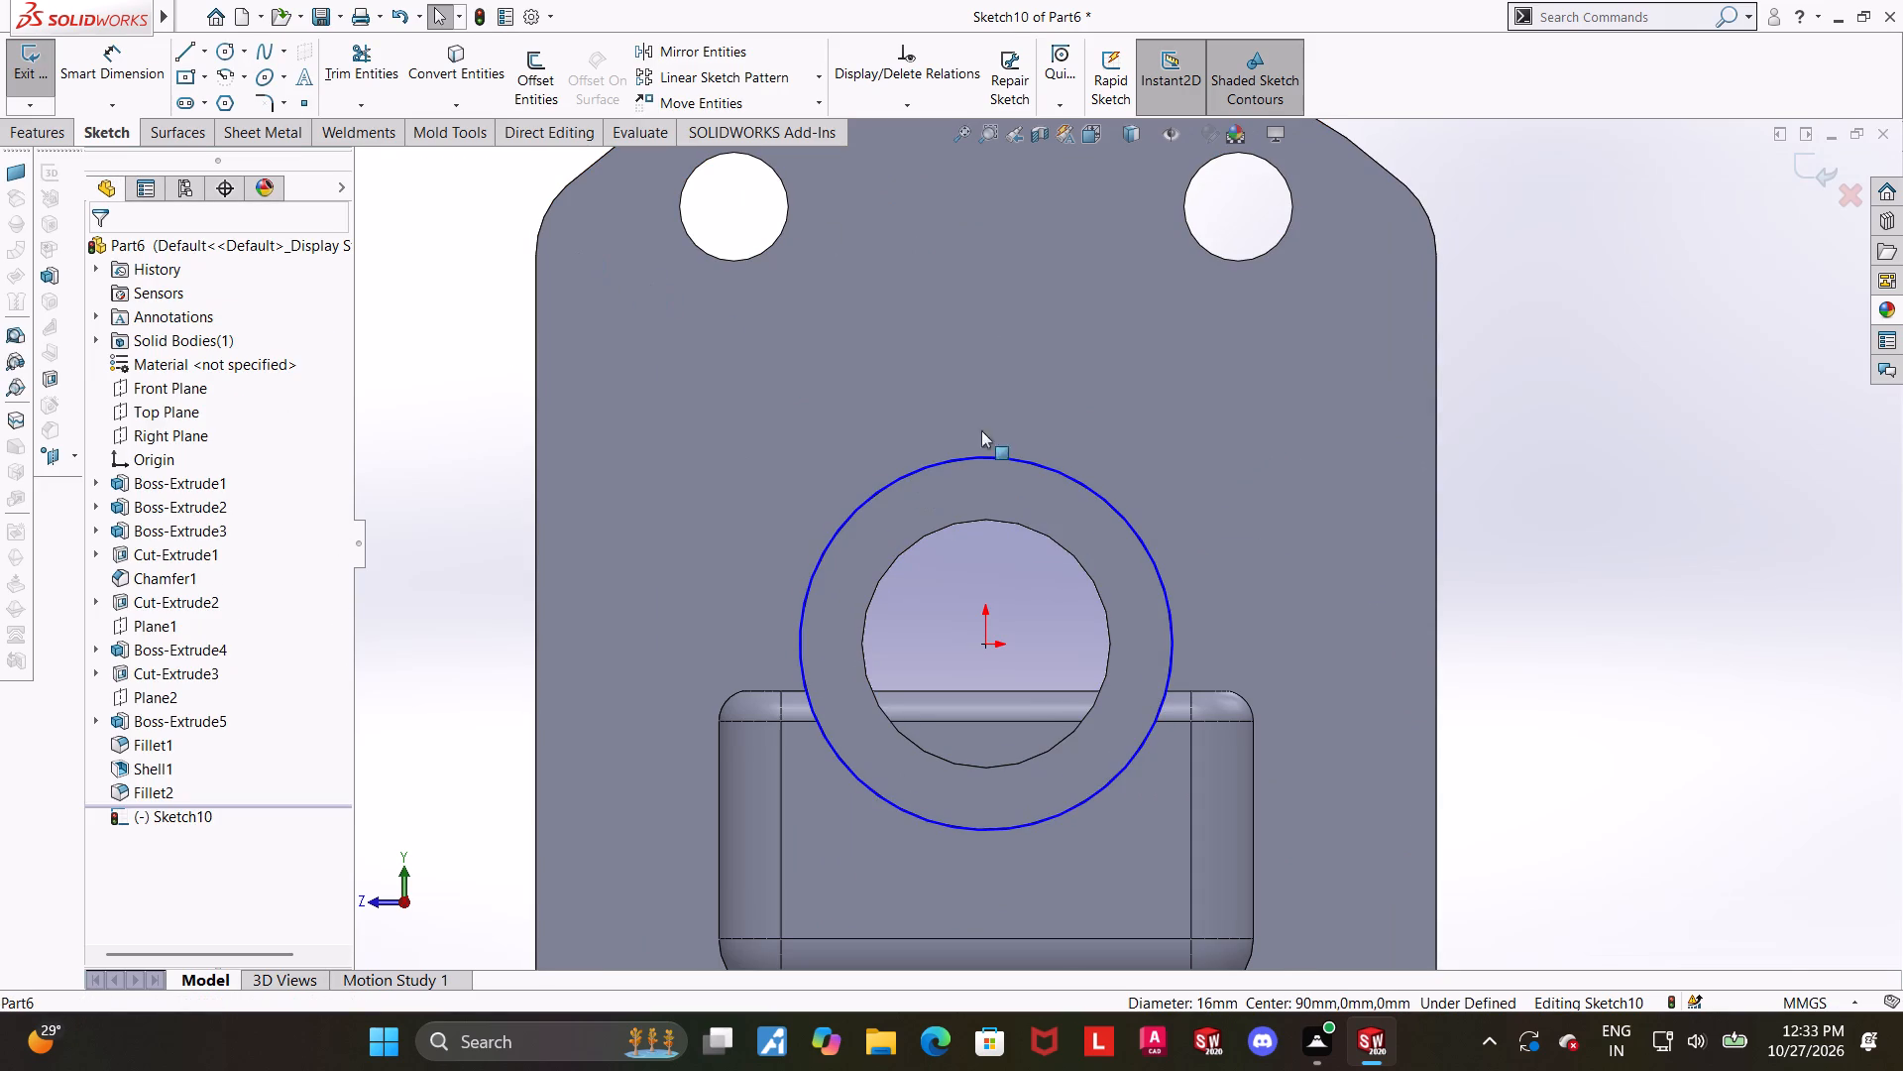
Dimension the circle's diameter and finish the sketch.
left_click_drag(125, 52, 138, 56)
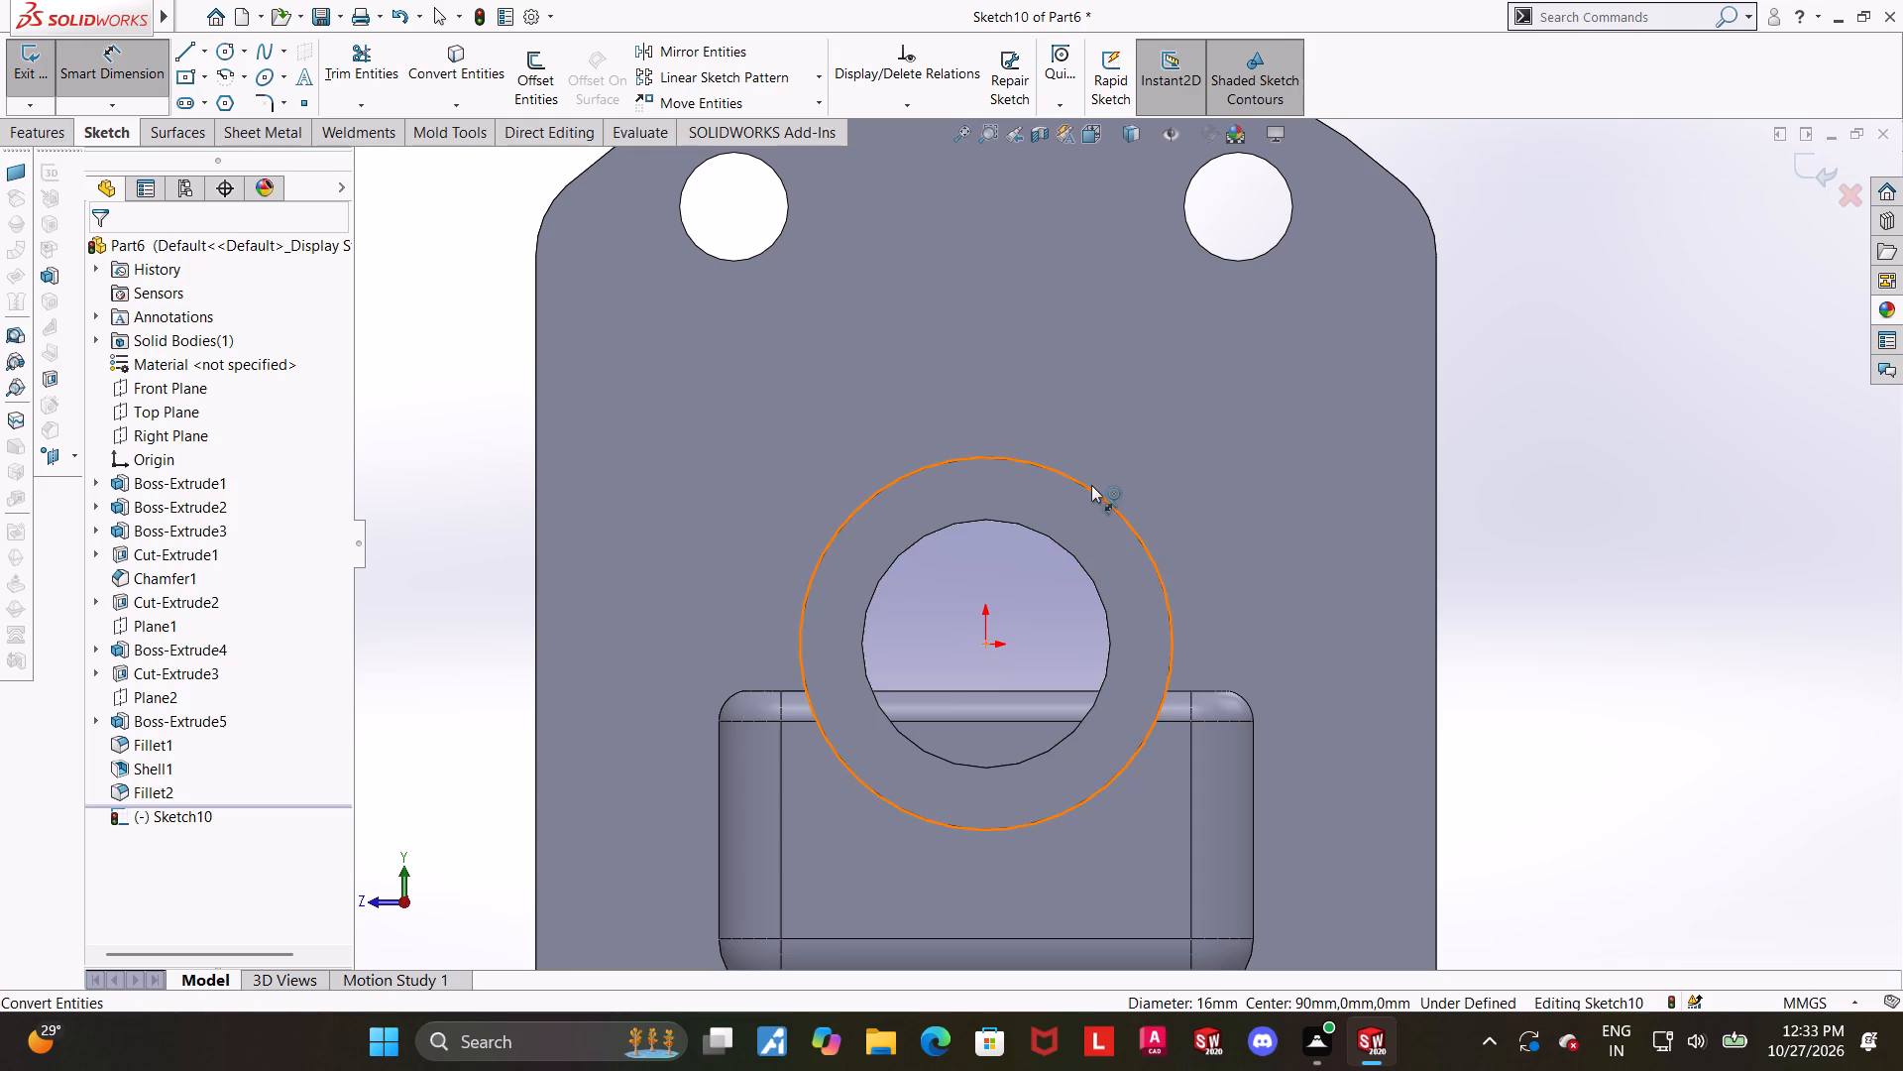
left_click(1091, 485)
left_click(1171, 413)
left_click(1090, 373)
key("Escape")
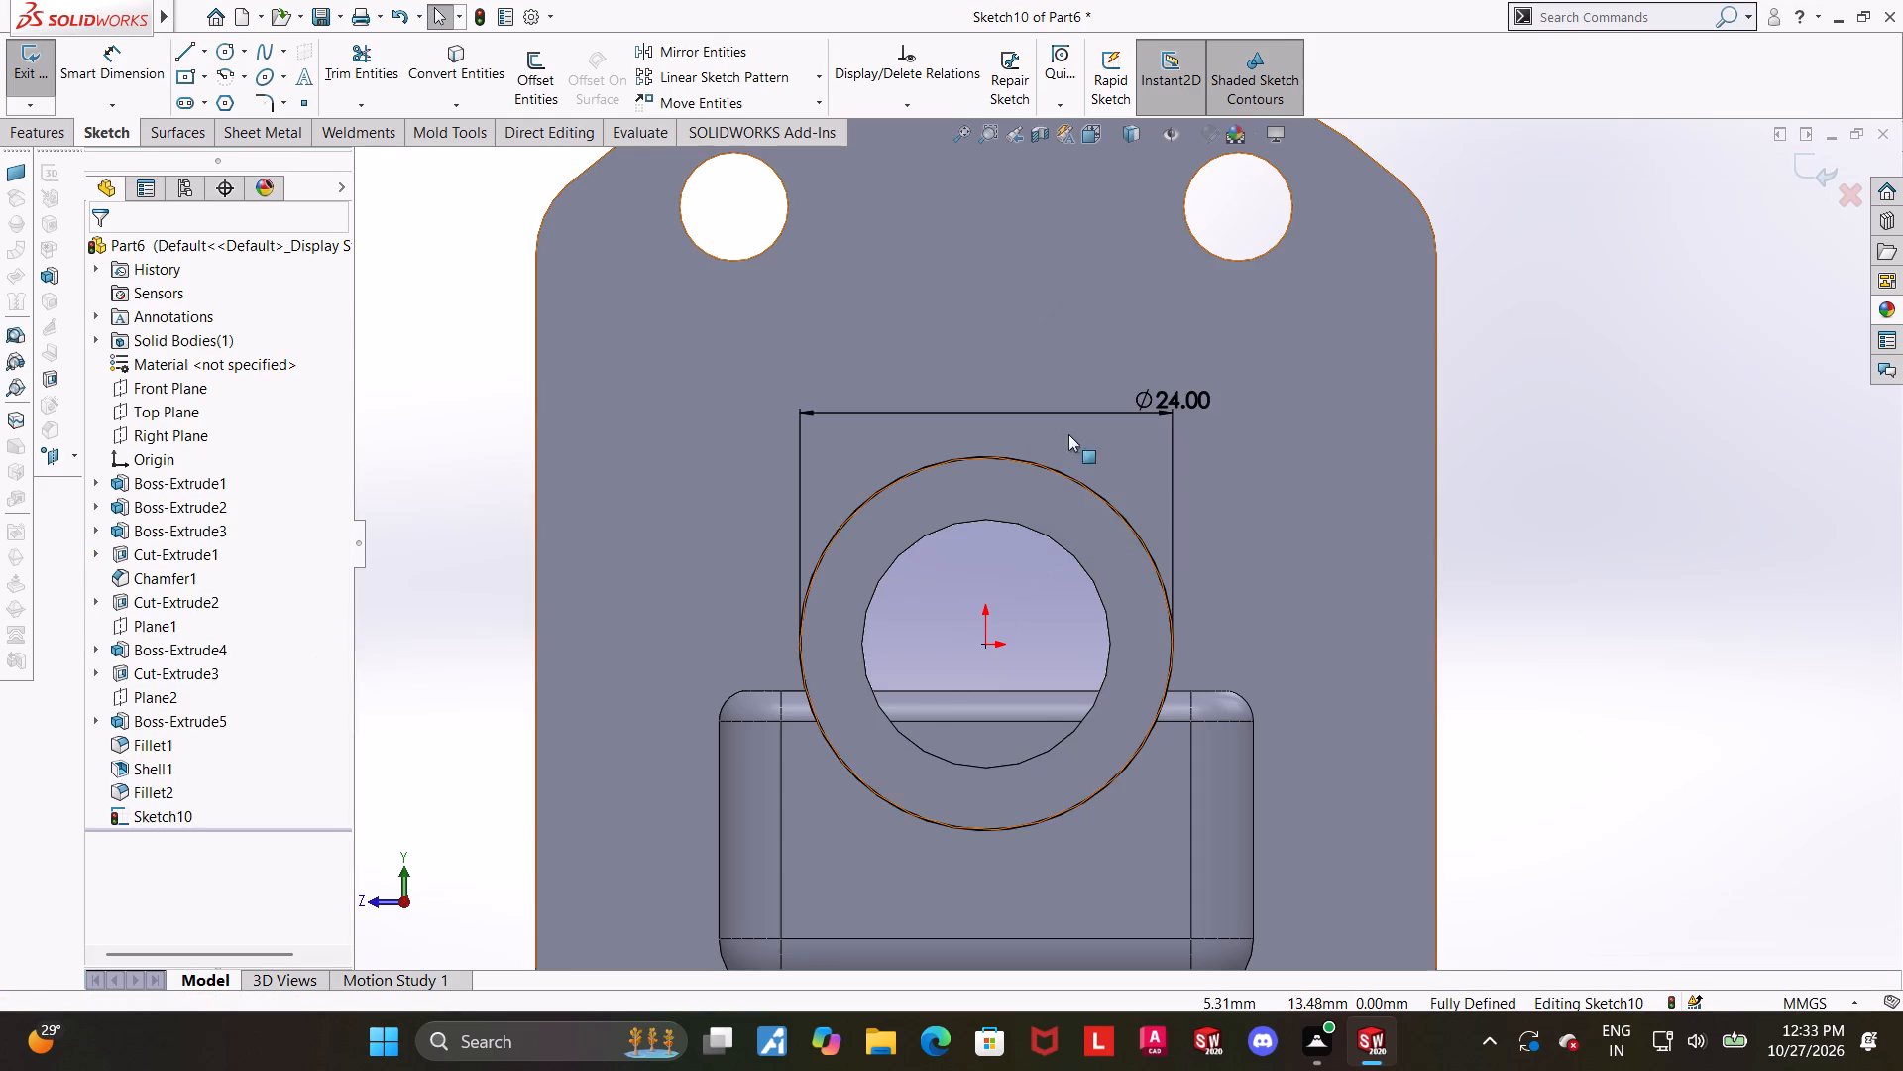
key("Escape")
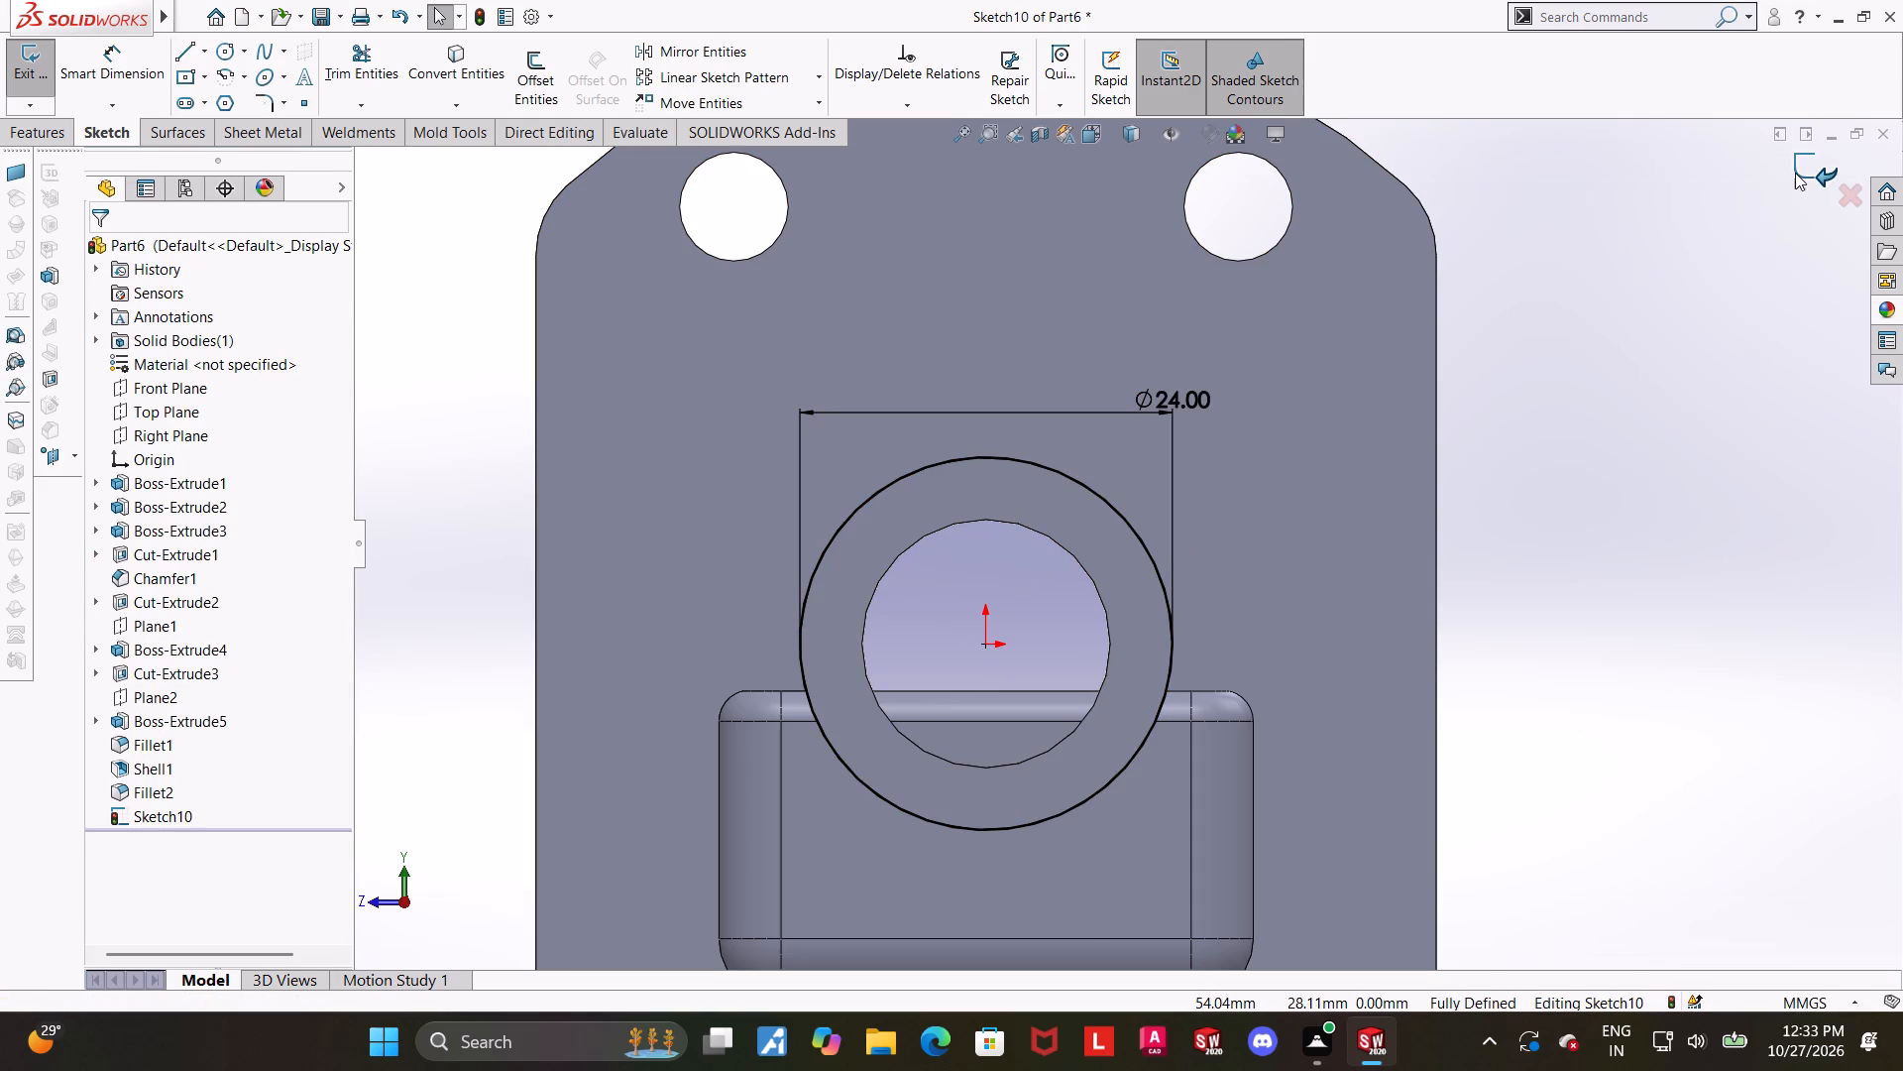
left_click(1795, 173)
Extrude the circle as a boss using the Up To Surface end condition, ending at the existing boss's end face.
scroll(1546, 527, "up", 4)
middle_click_drag(1403, 575, 1442, 637)
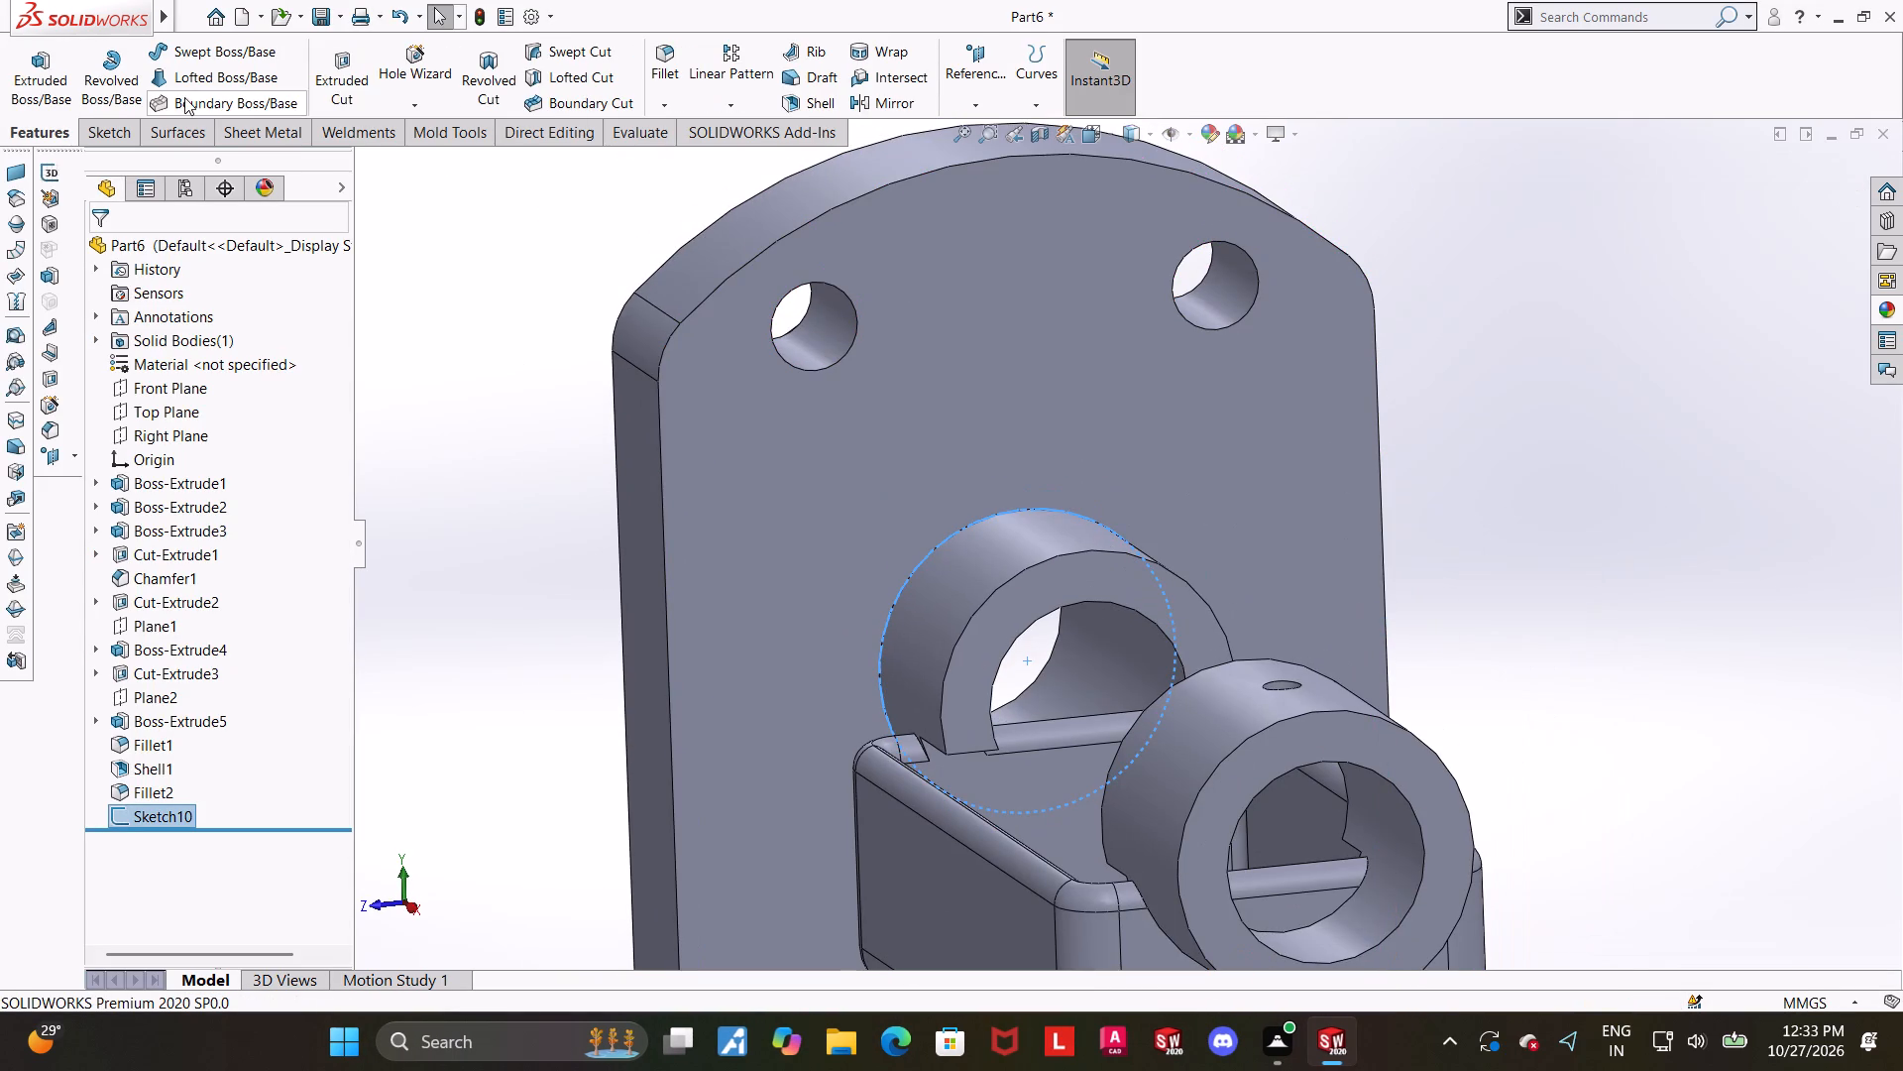
left_click(50, 75)
middle_click_drag(617, 322, 640, 329)
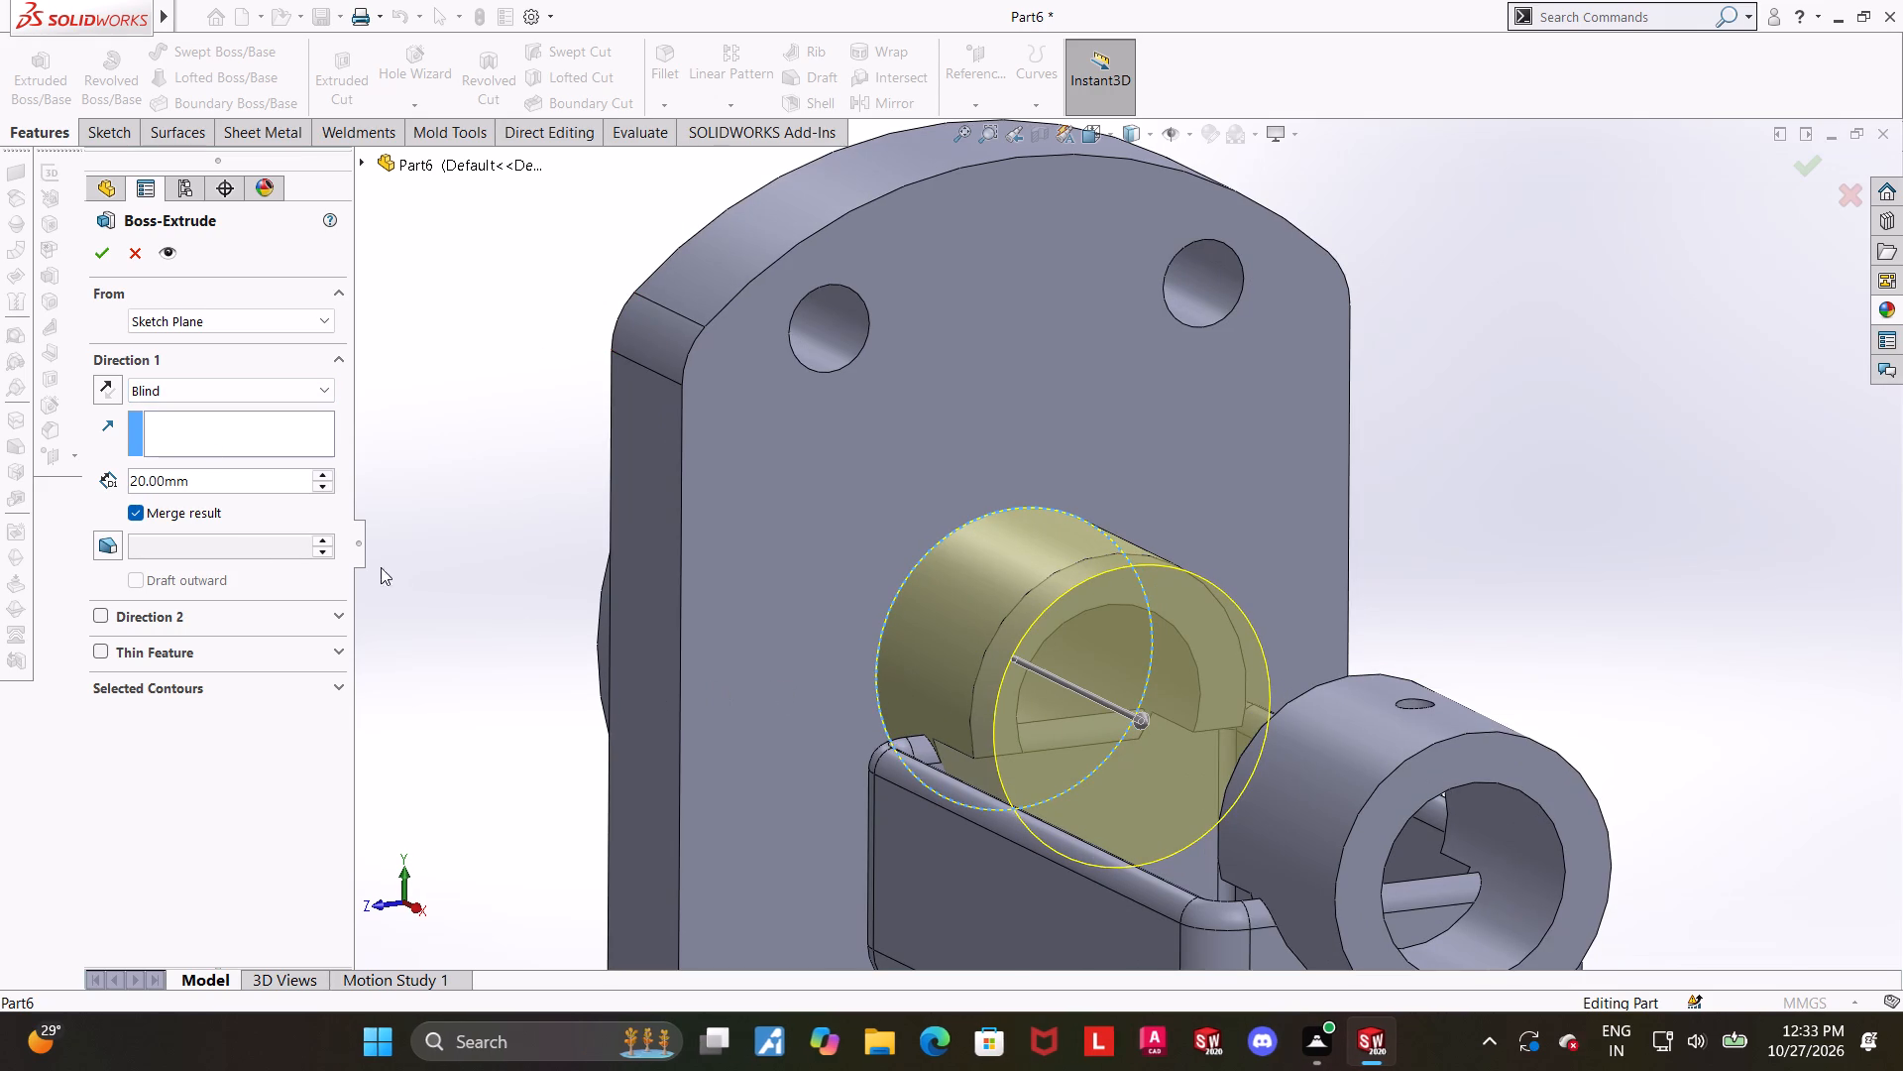
left_click(240, 397)
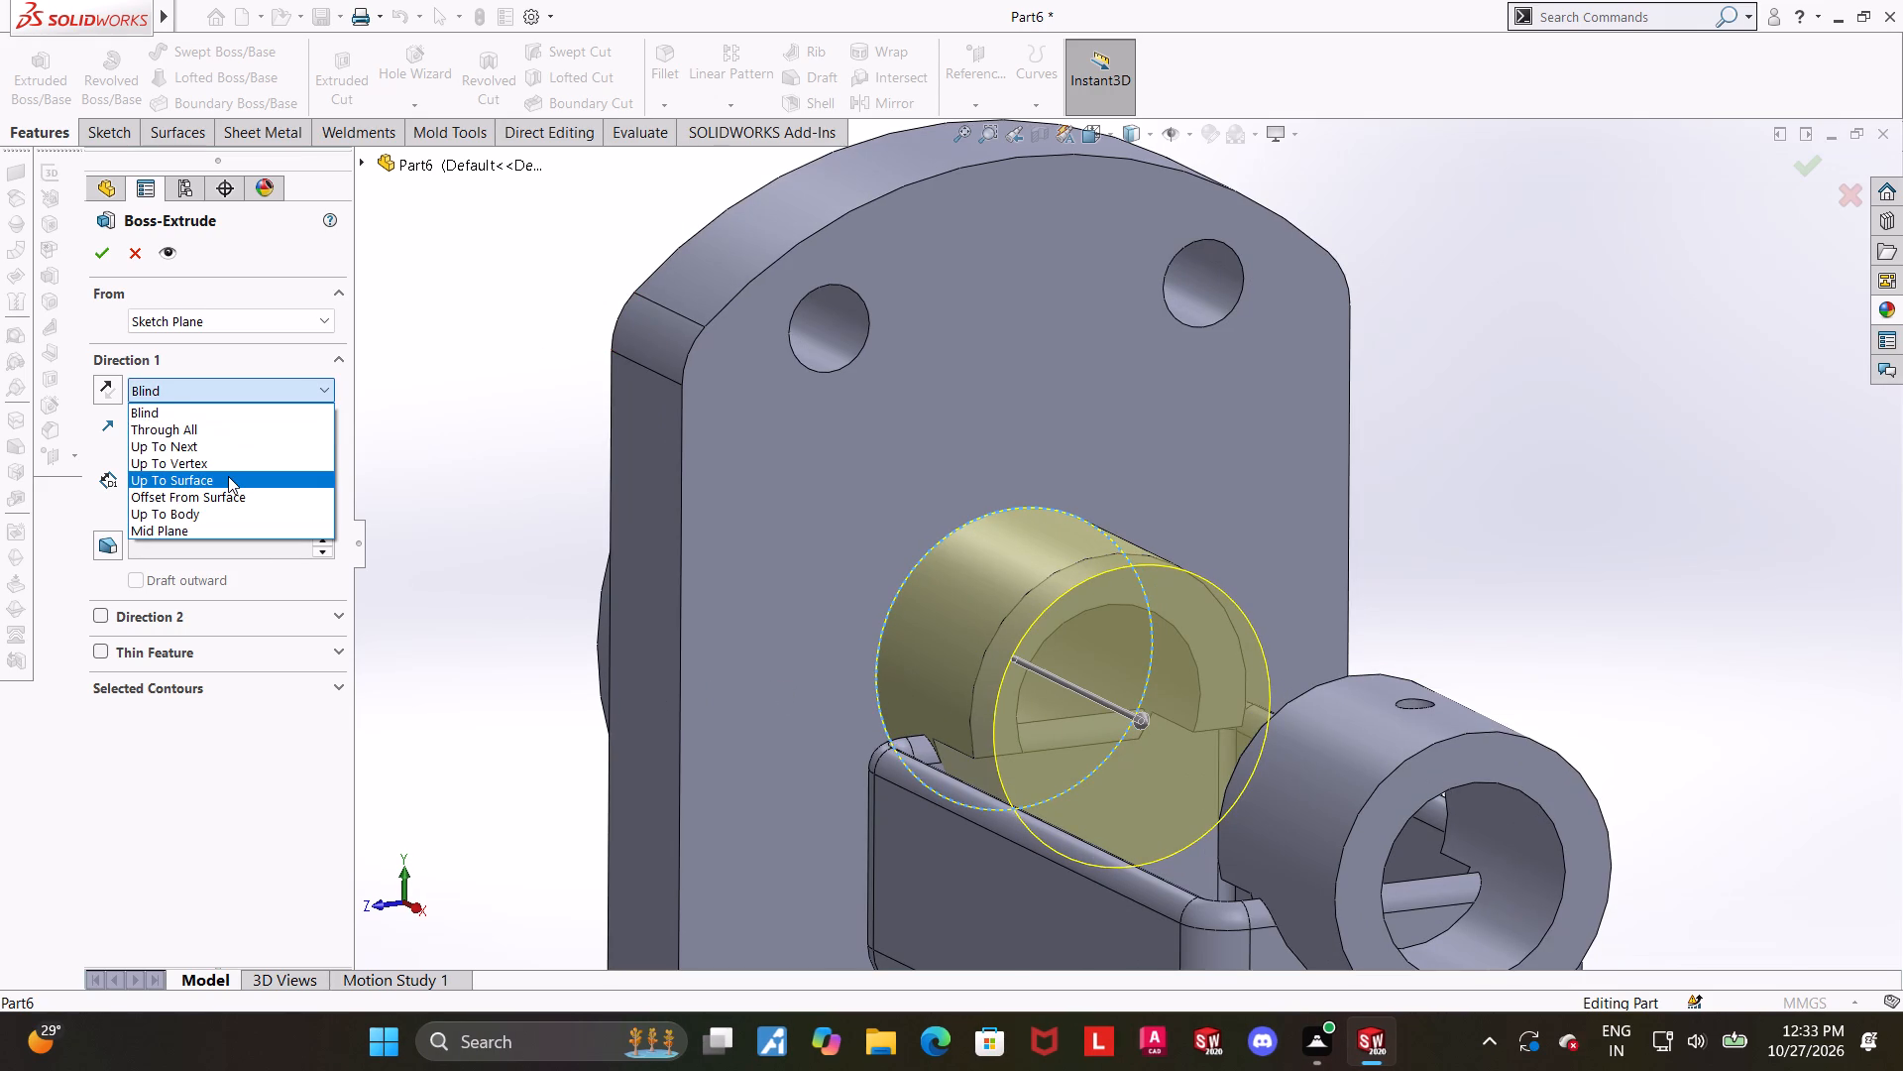
left_click(228, 476)
left_click(1217, 637)
left_click(98, 250)
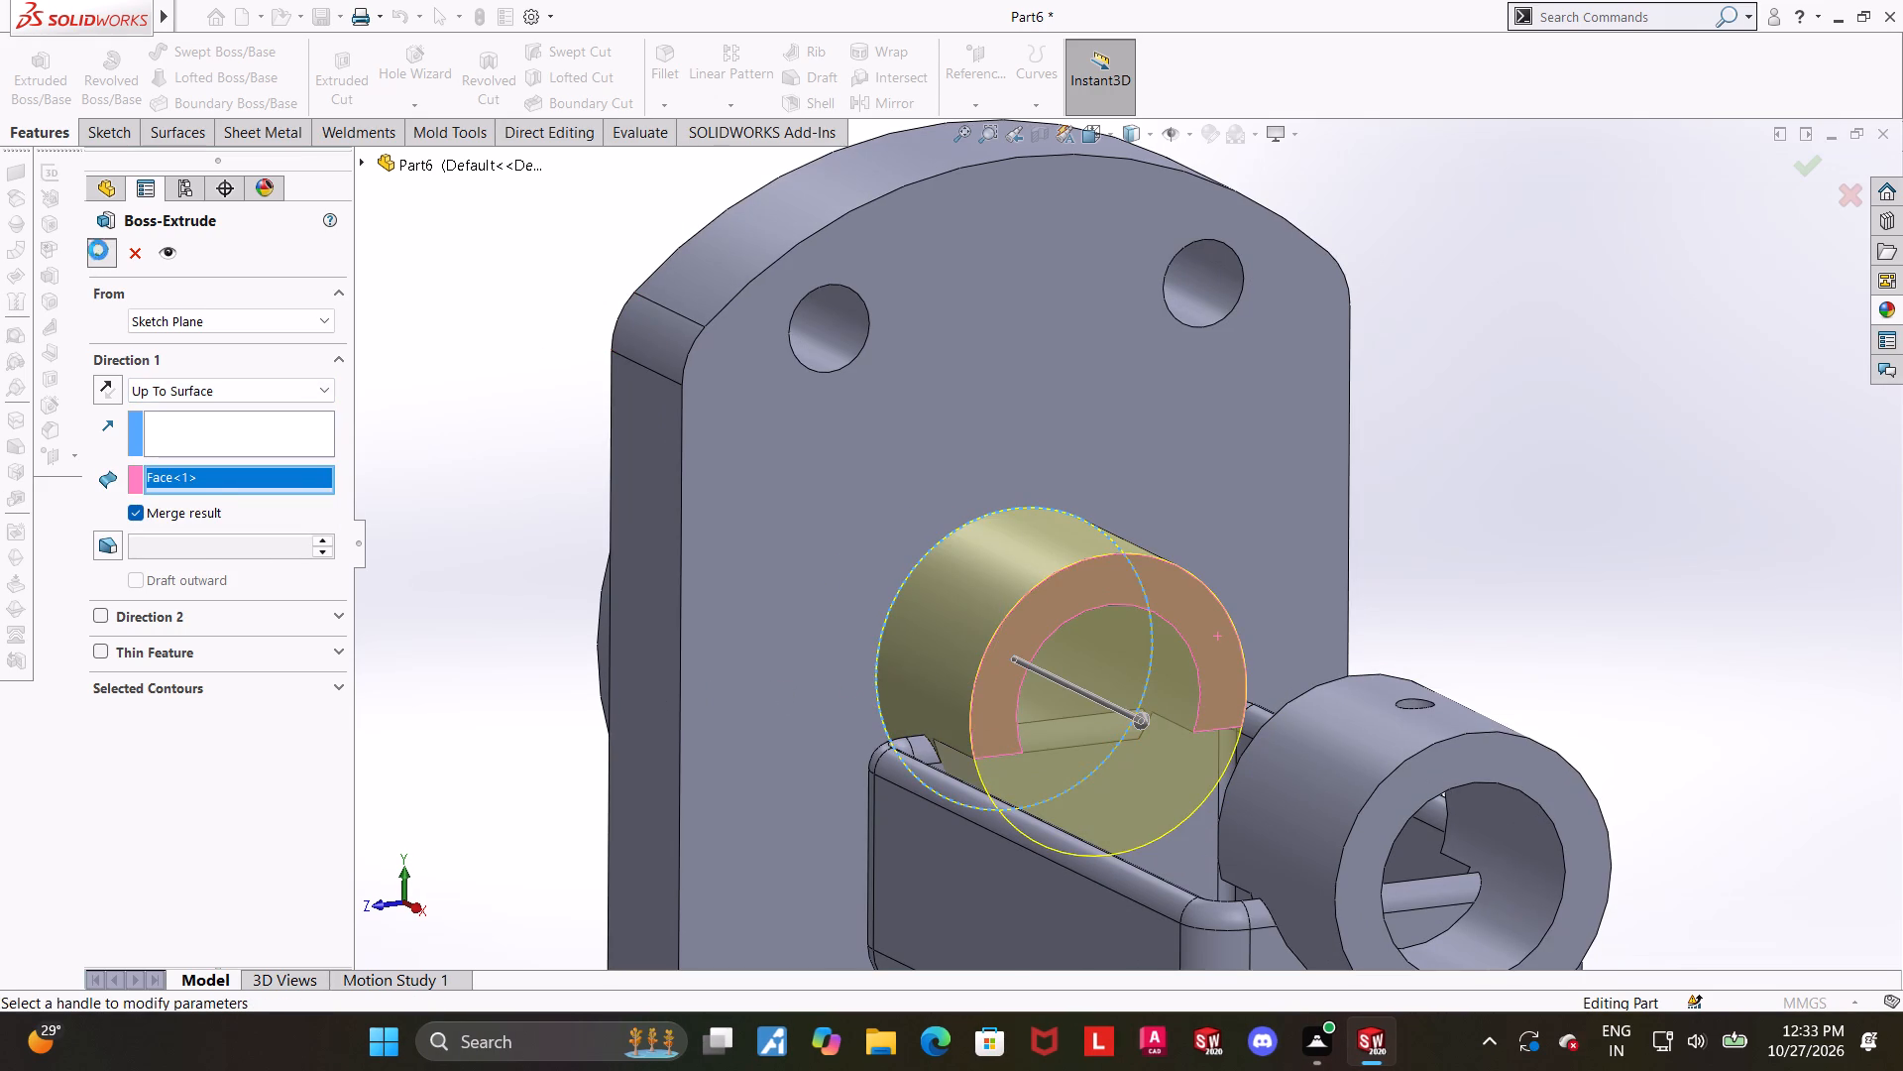
left_click(1873, 534)
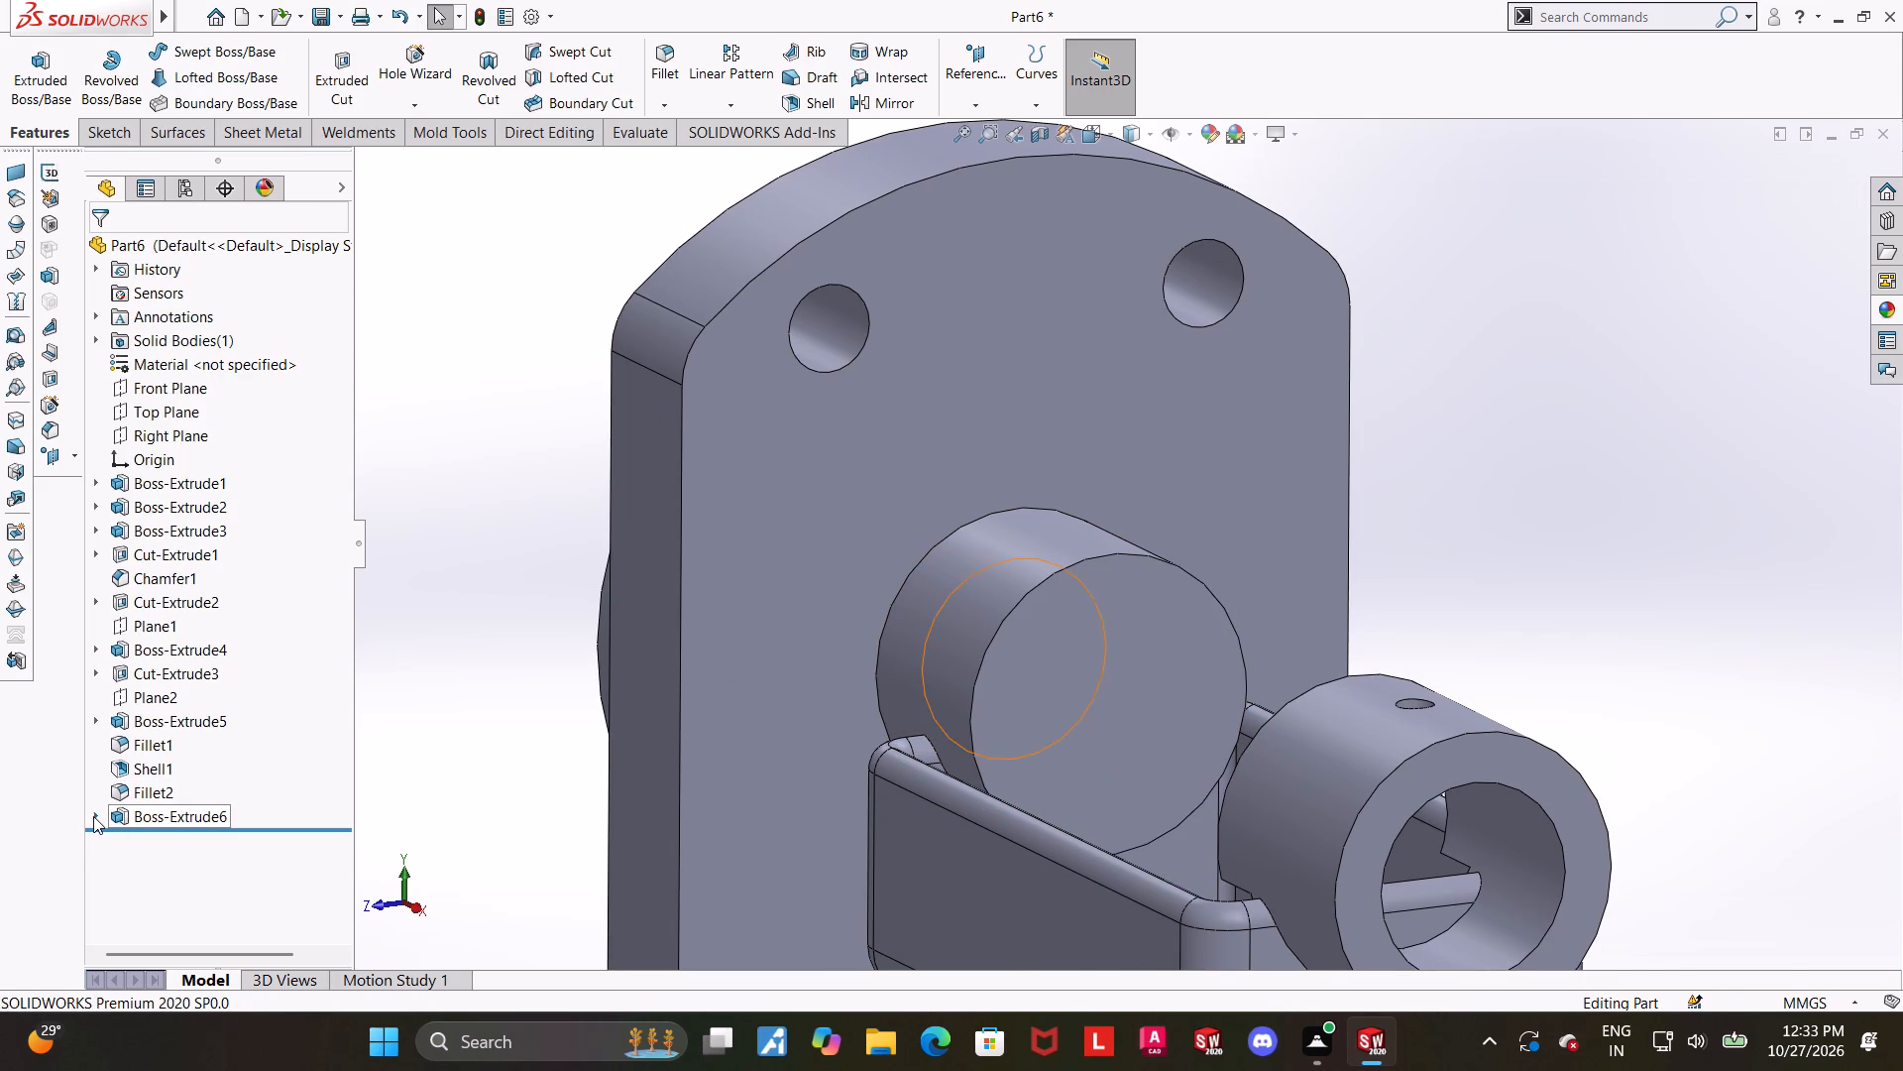
Reopen the new boss extrusion's sketch and convert the sleeve's inner bore edge into it.
left_click(93, 816)
left_click(152, 837)
left_click(168, 774)
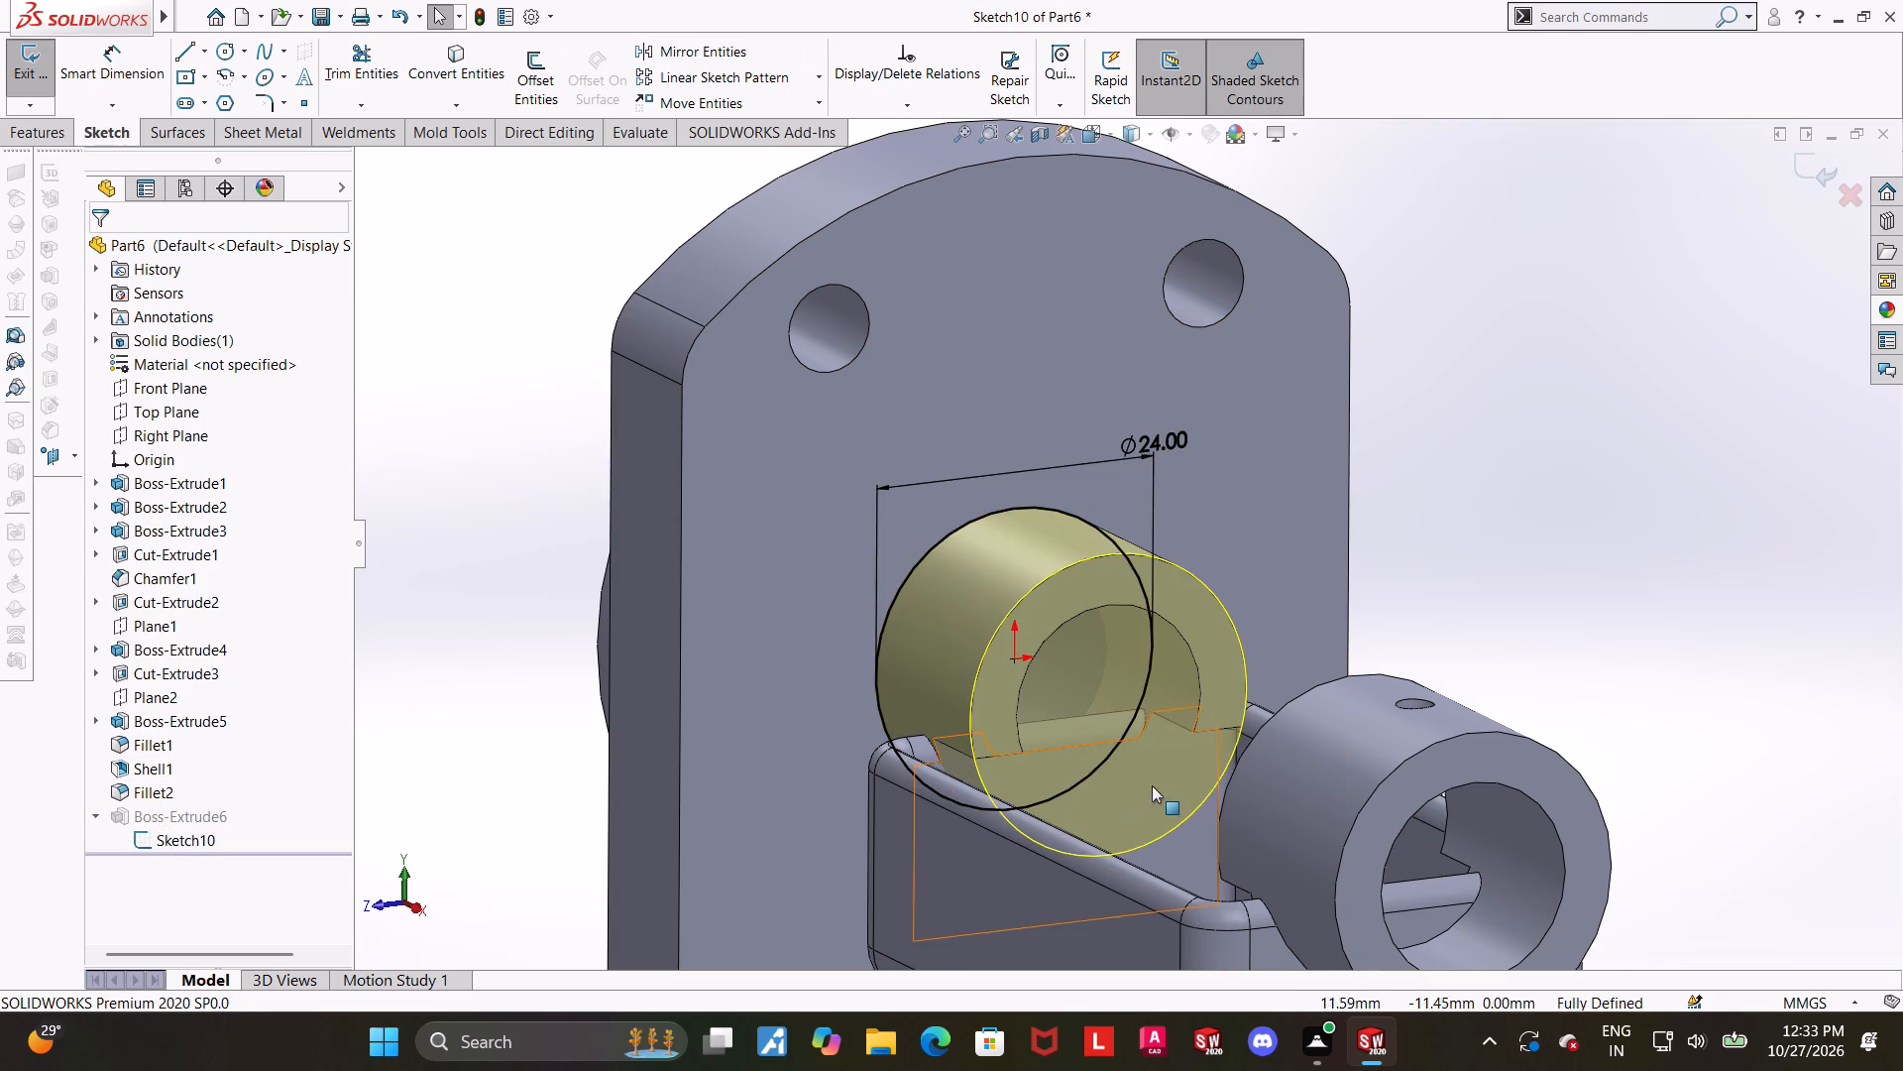
middle_click_drag(1144, 713, 1126, 704)
scroll(1132, 658, "down", 2)
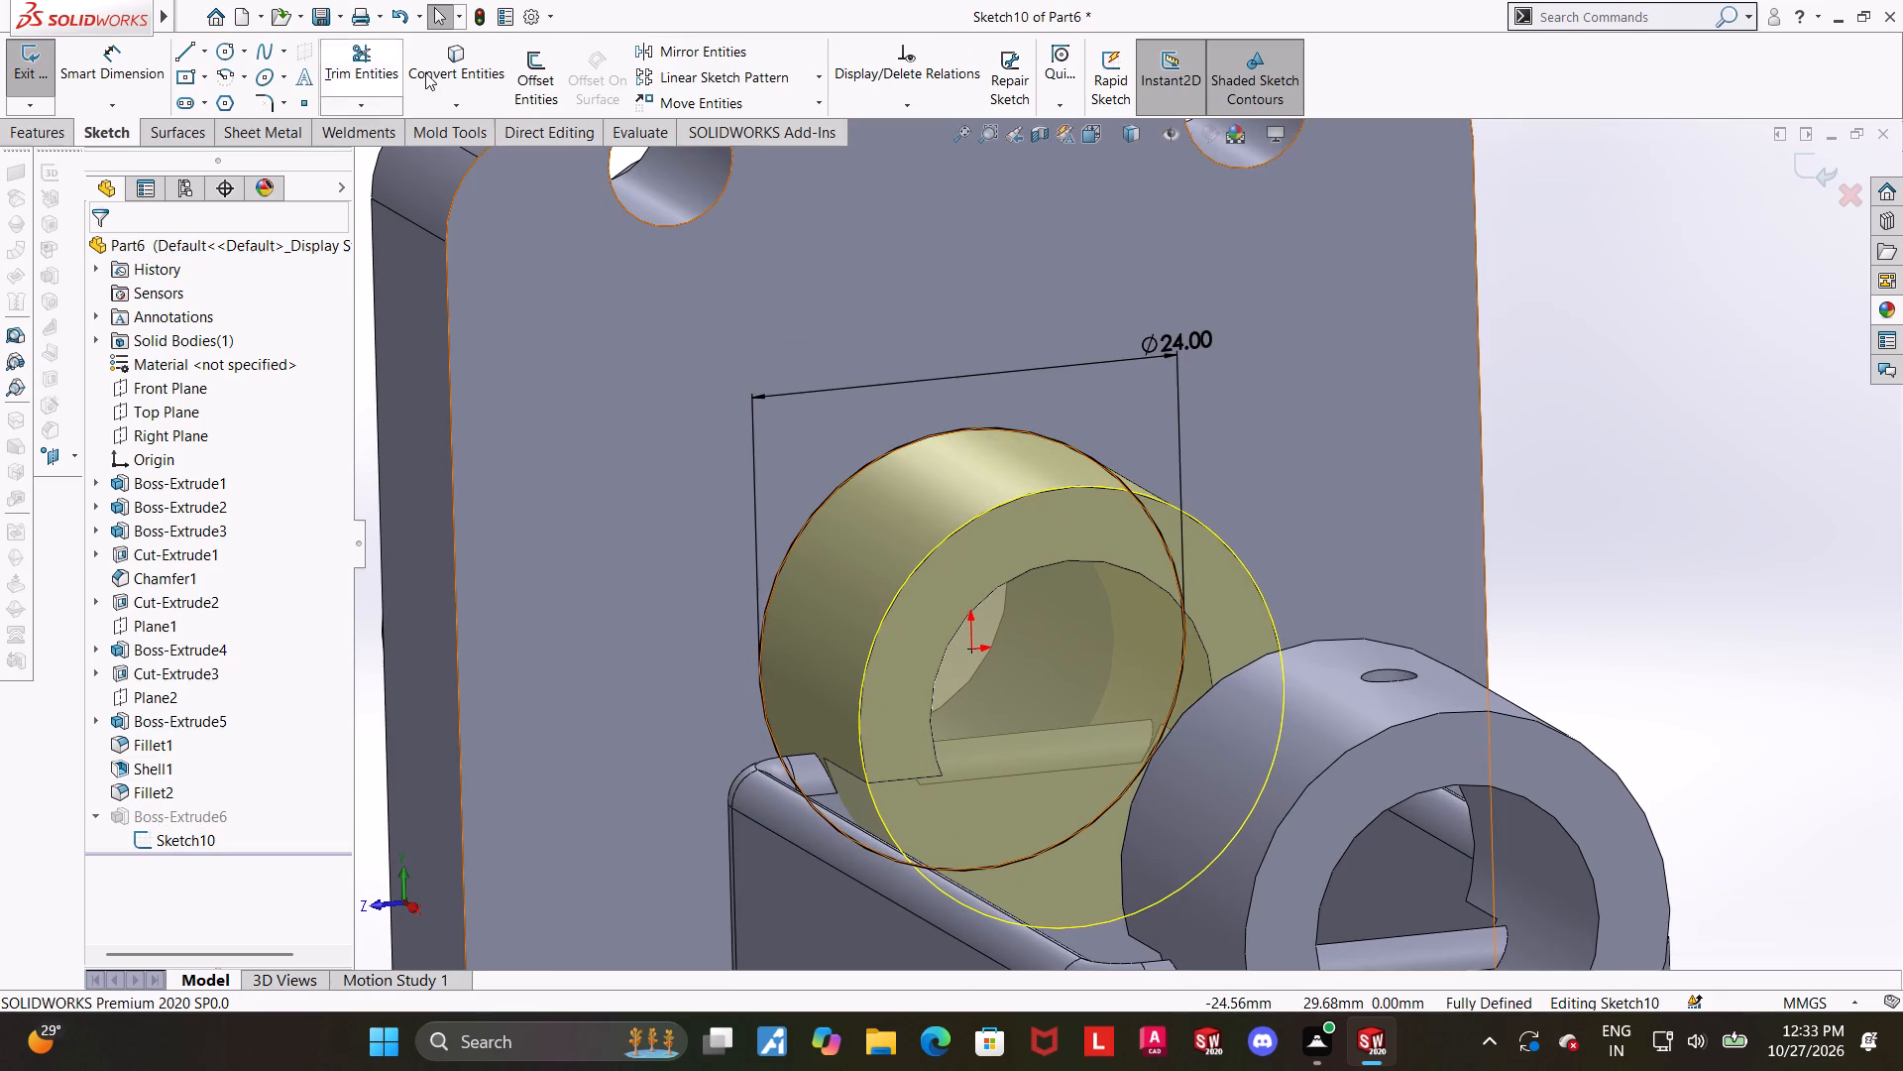
left_click(491, 46)
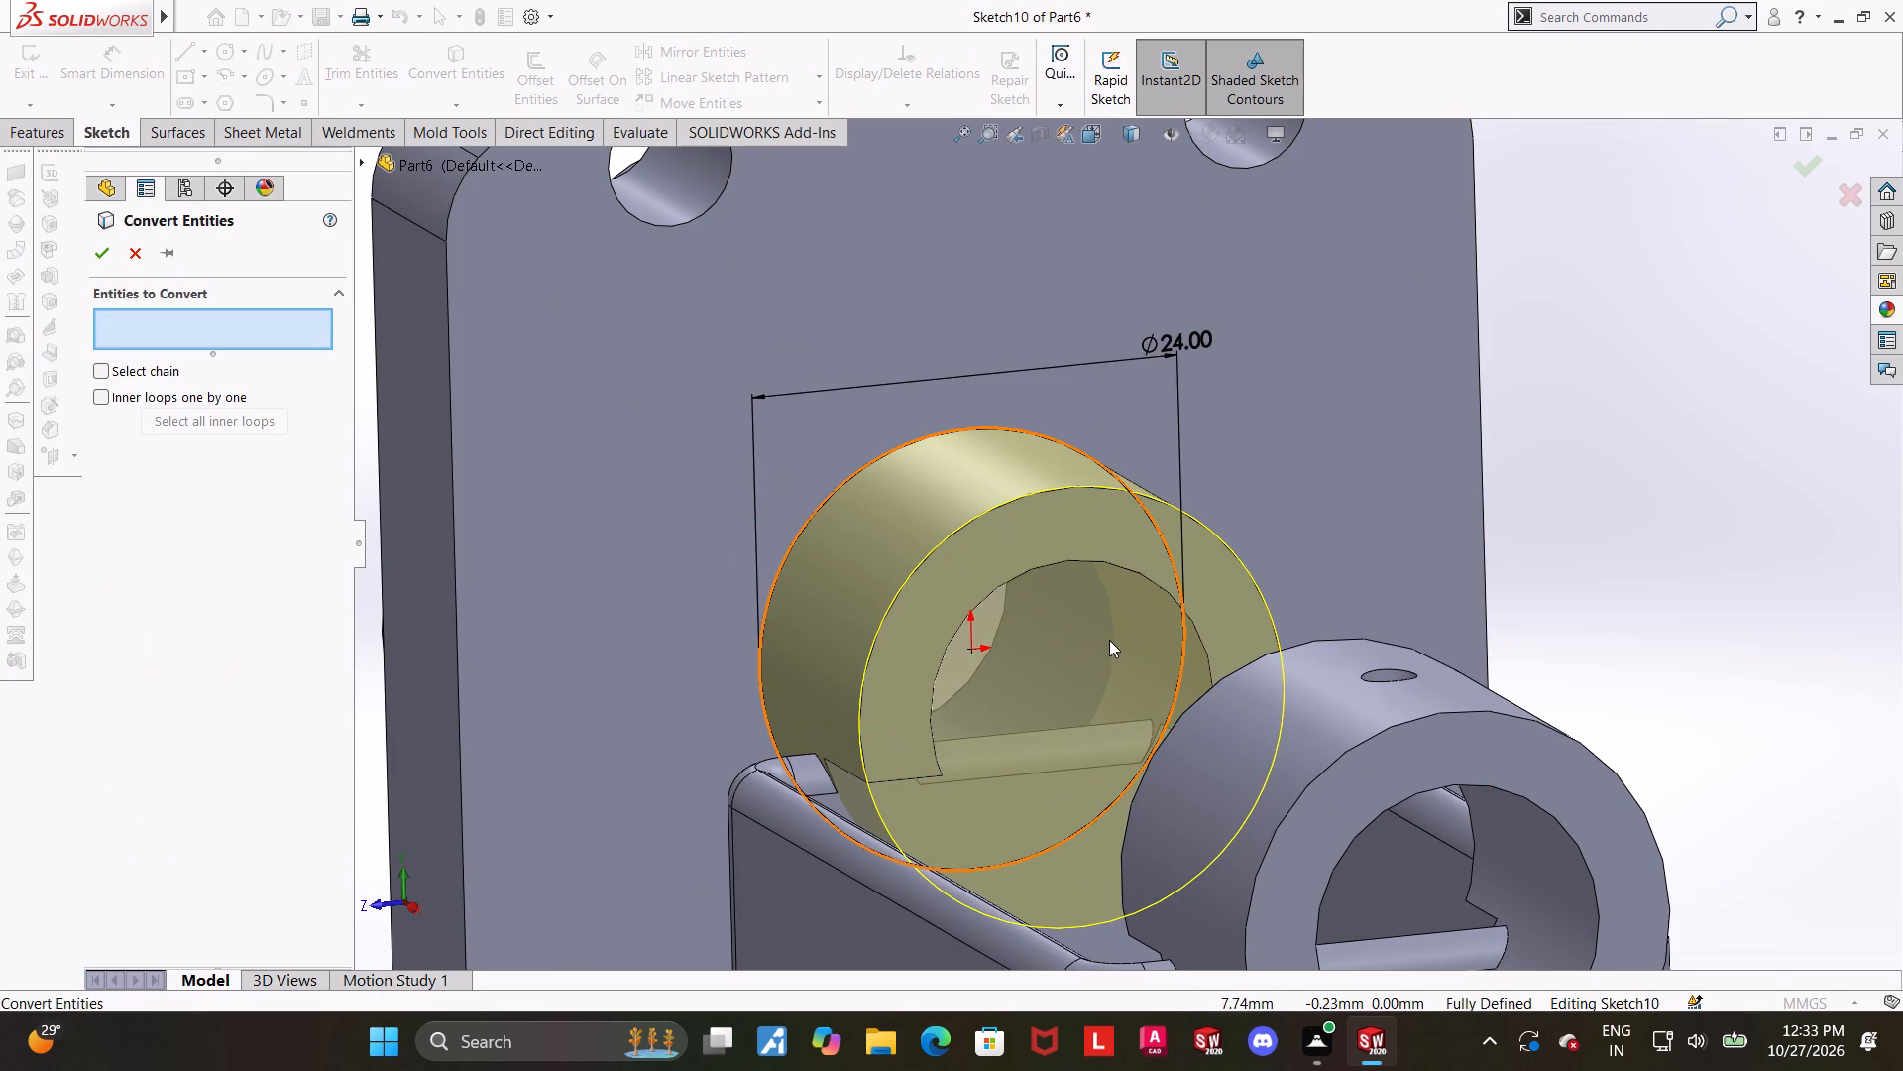
middle_click_drag(1274, 698, 1254, 673)
left_click(1523, 799)
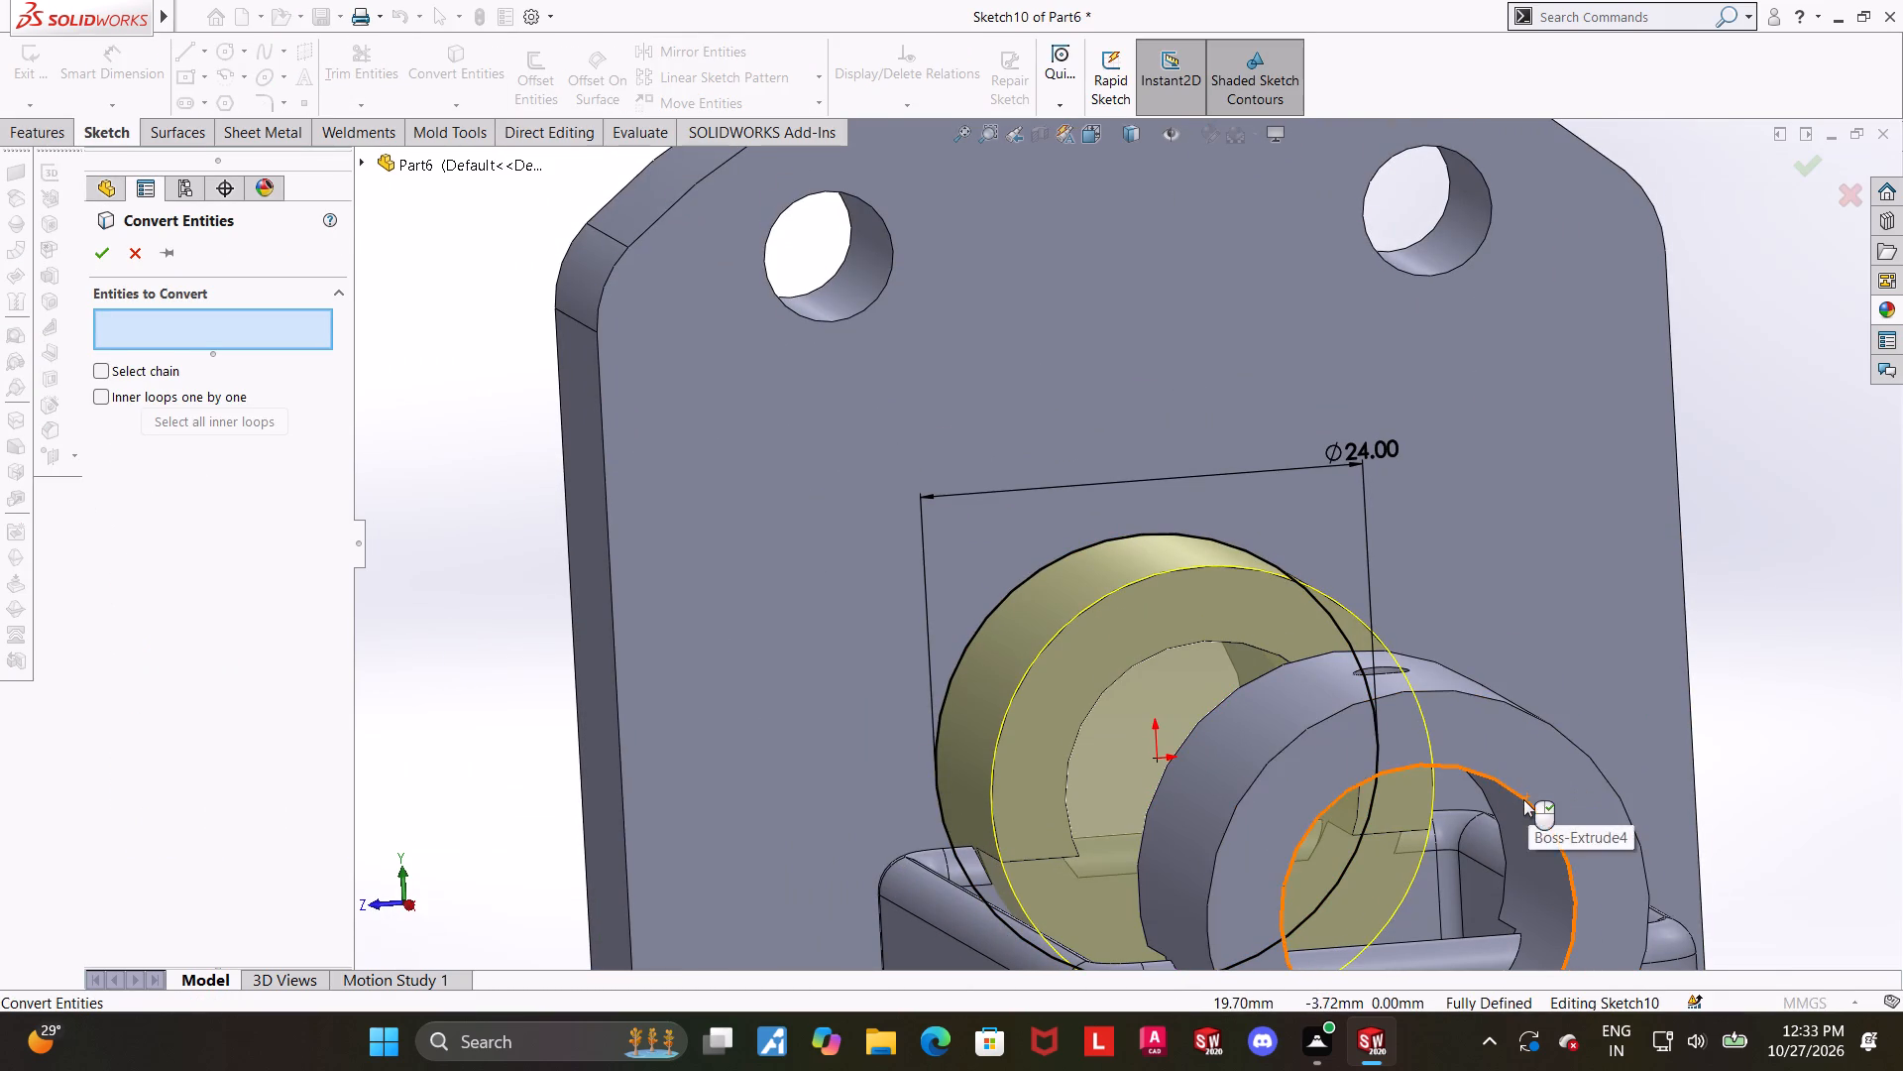
scroll(1541, 762, "up", 4)
middle_click_drag(1581, 725, 1617, 742)
left_click(100, 253)
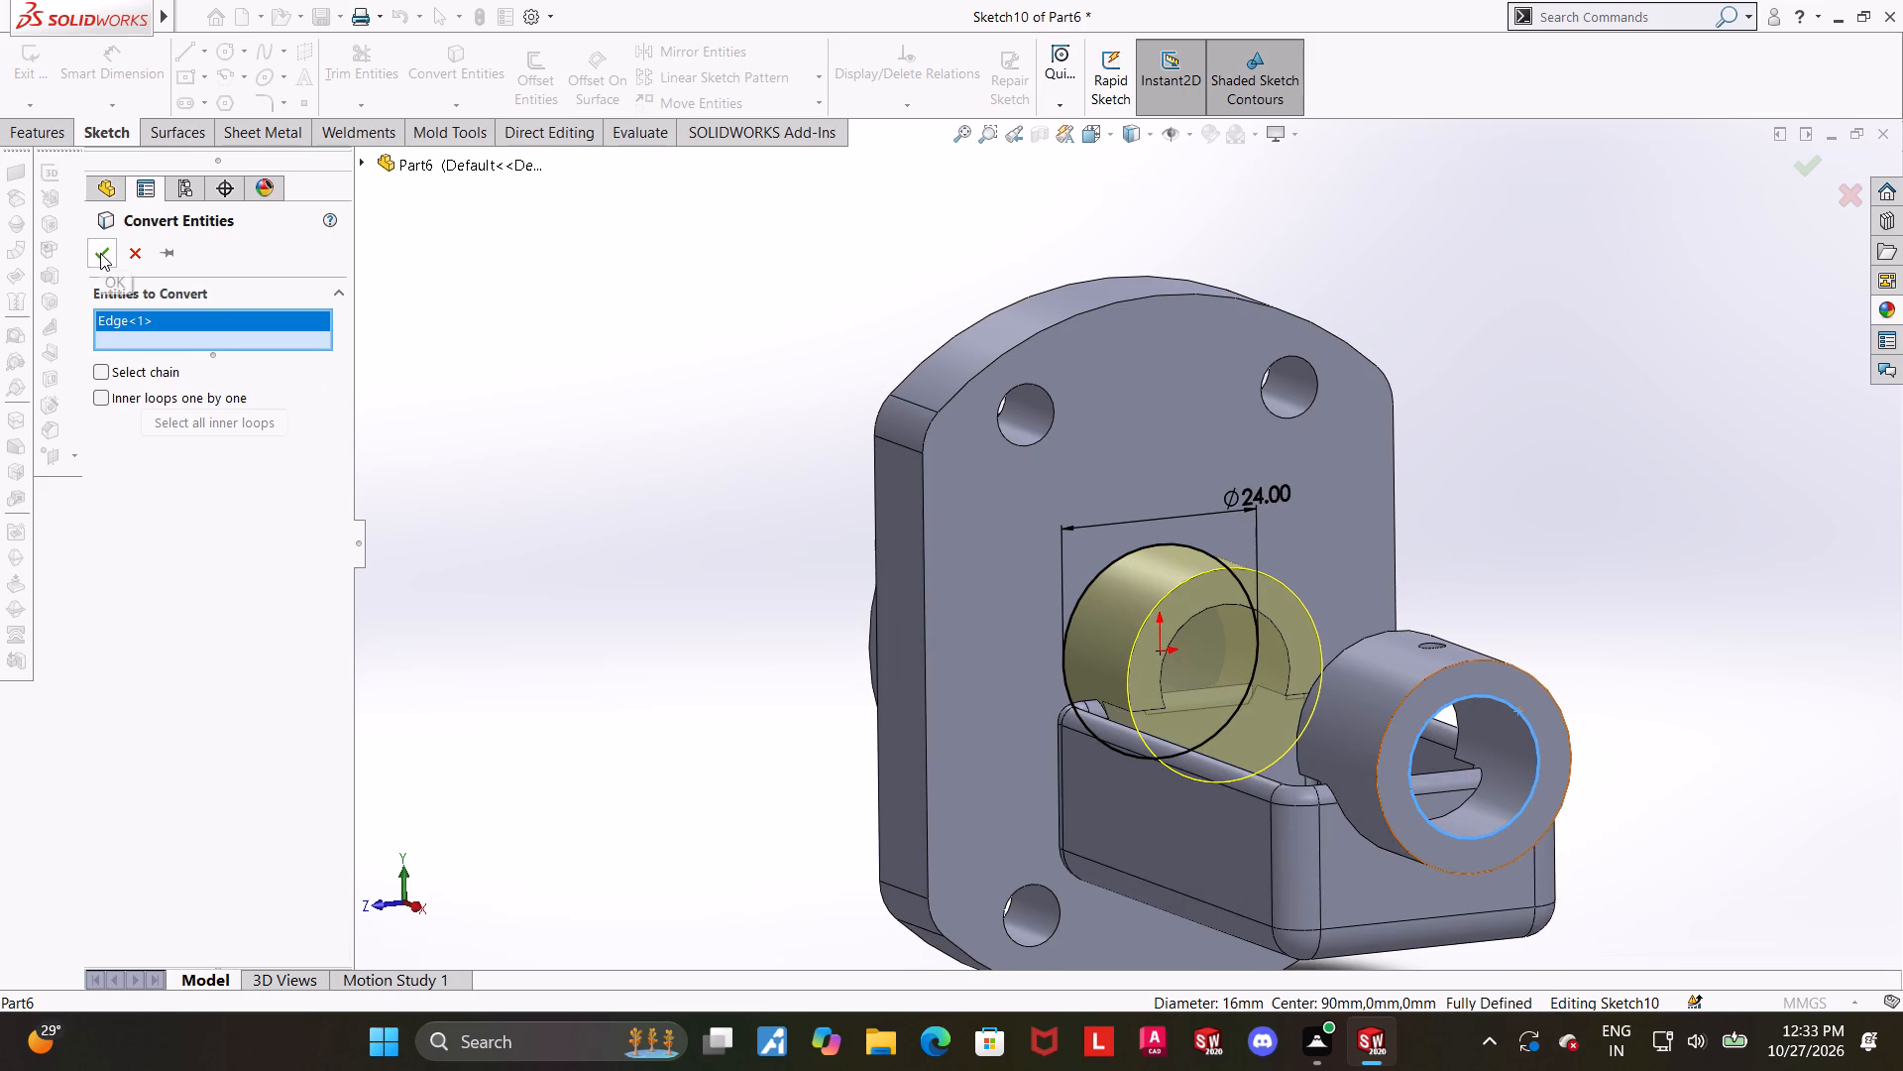
Finish the edited boss sketch so the extrusion rebuilds with the converted bore circle.
left_click(1814, 159)
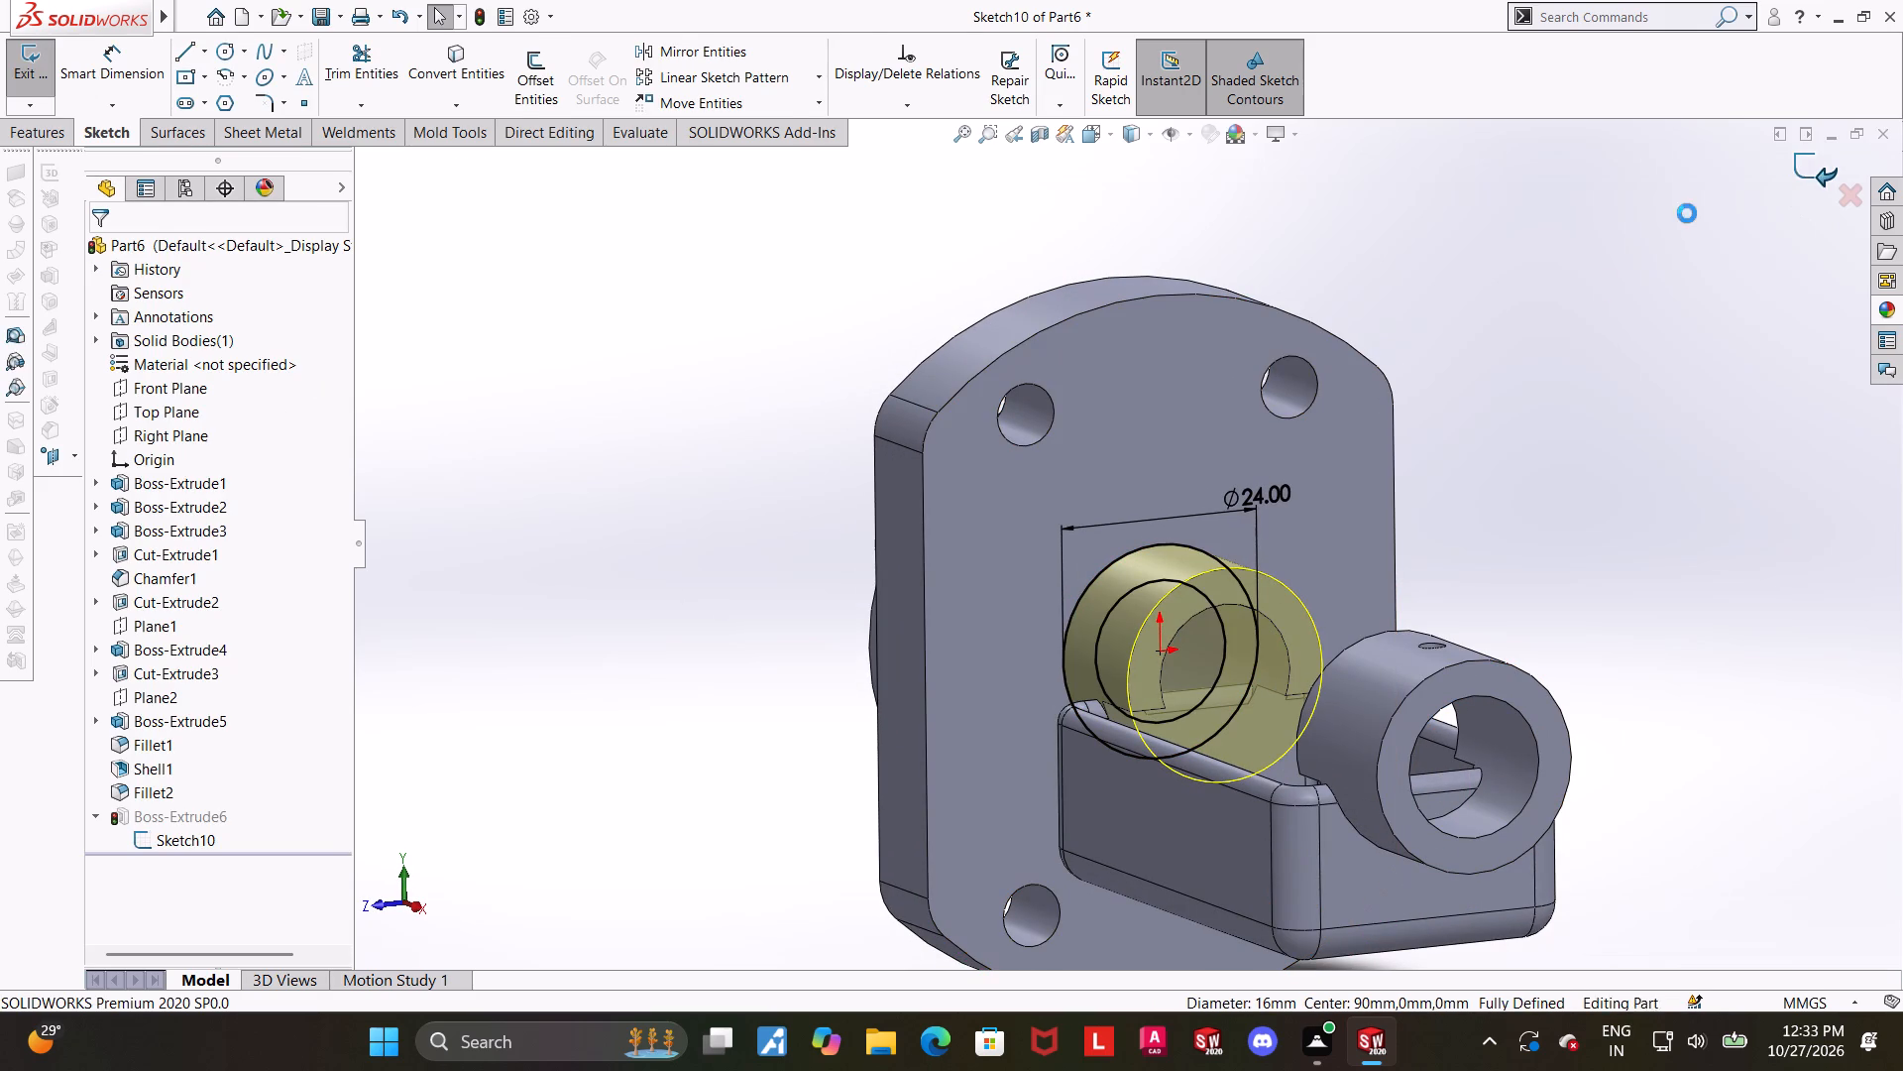
Examine the rebuilt hollow boss, the shelled block and the sleeve from several angles.
scroll(1536, 403, "up", 1)
middle_click_drag(1519, 429, 1512, 463)
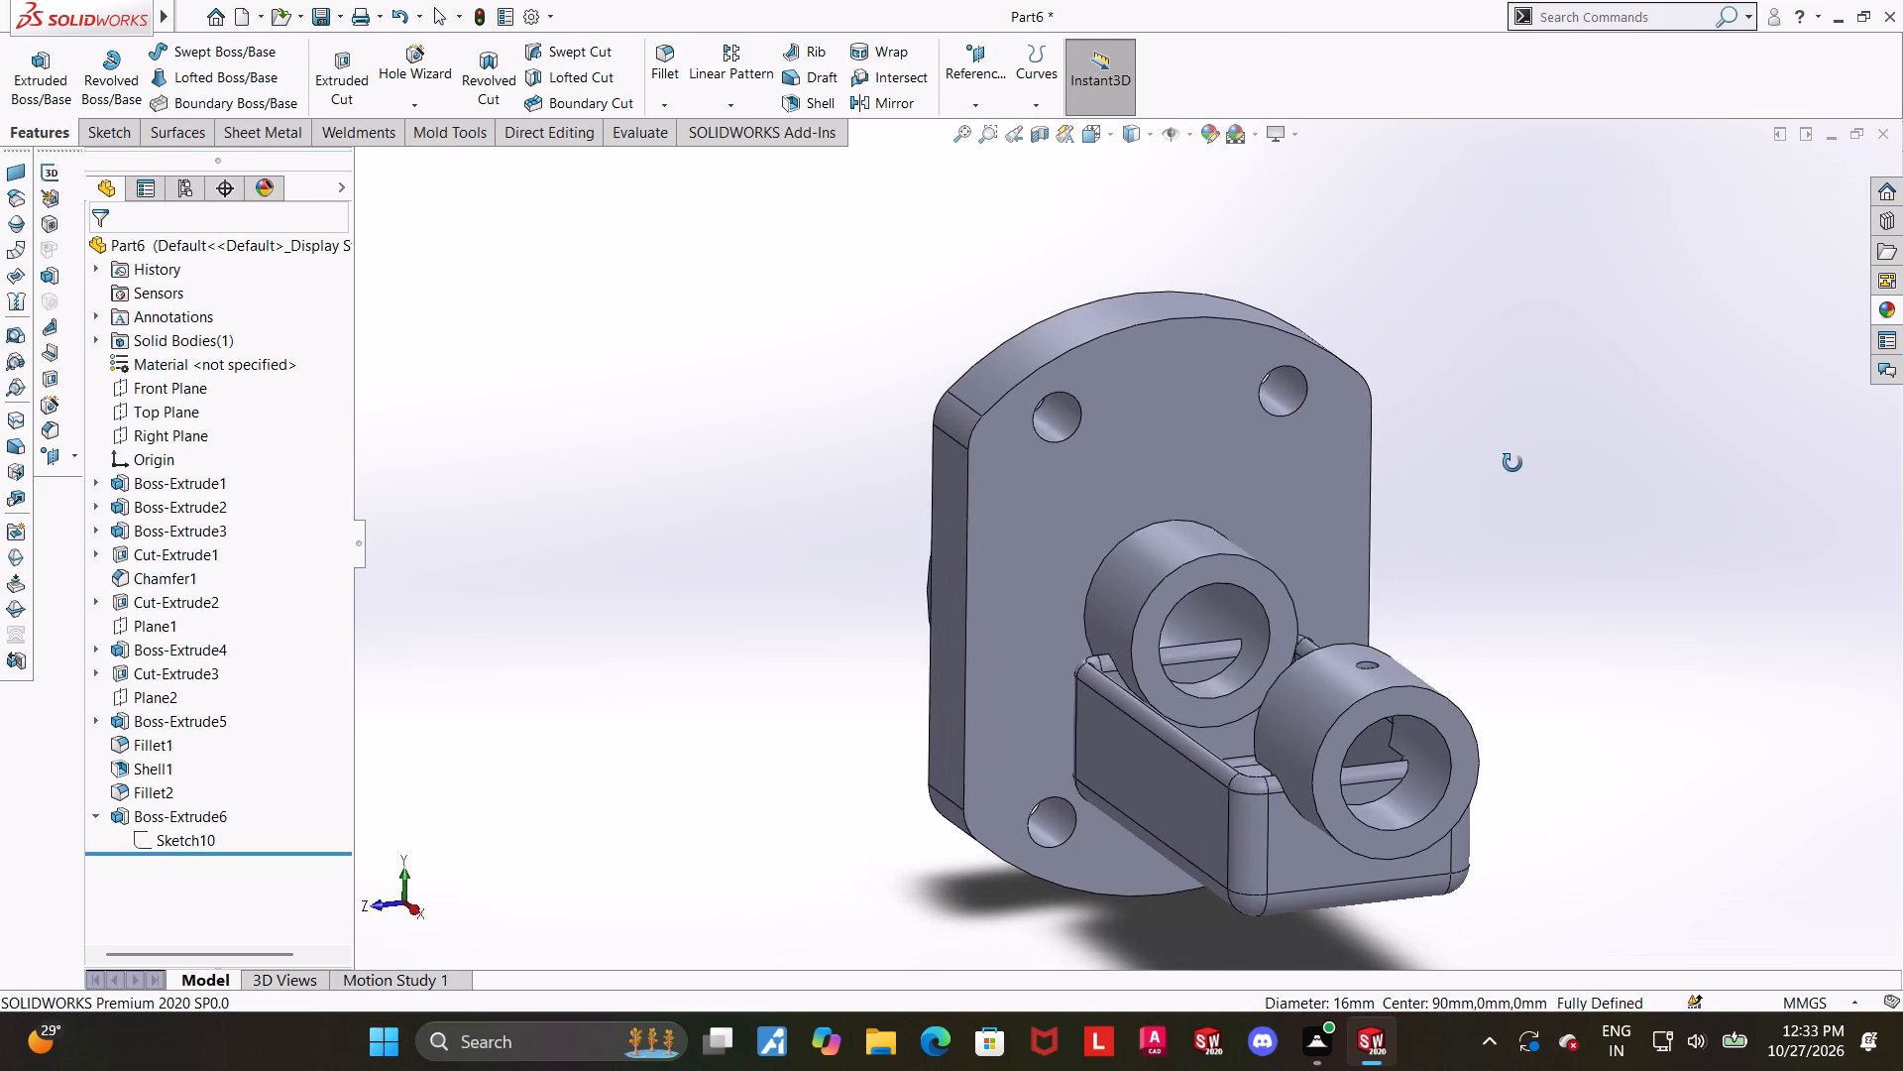
middle_click_drag(1512, 463, 1478, 457)
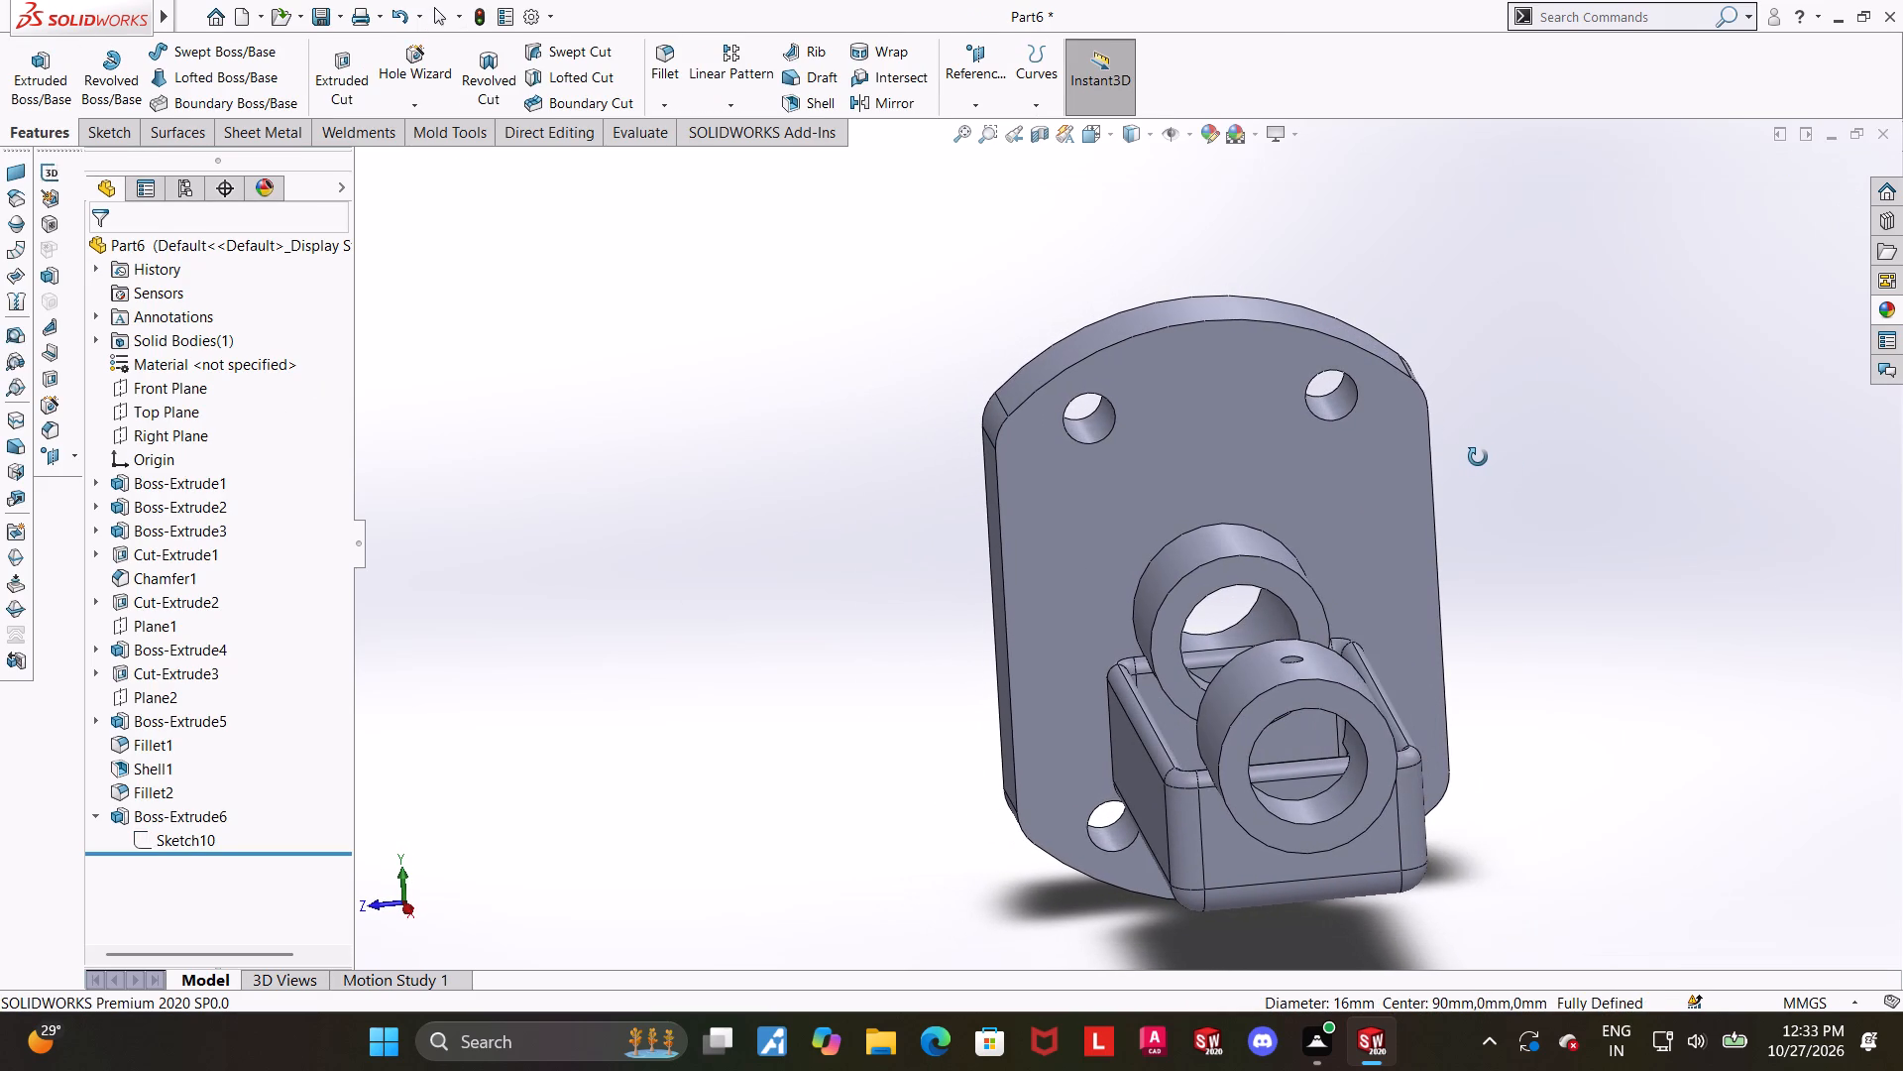
middle_click_drag(1478, 457, 1486, 420)
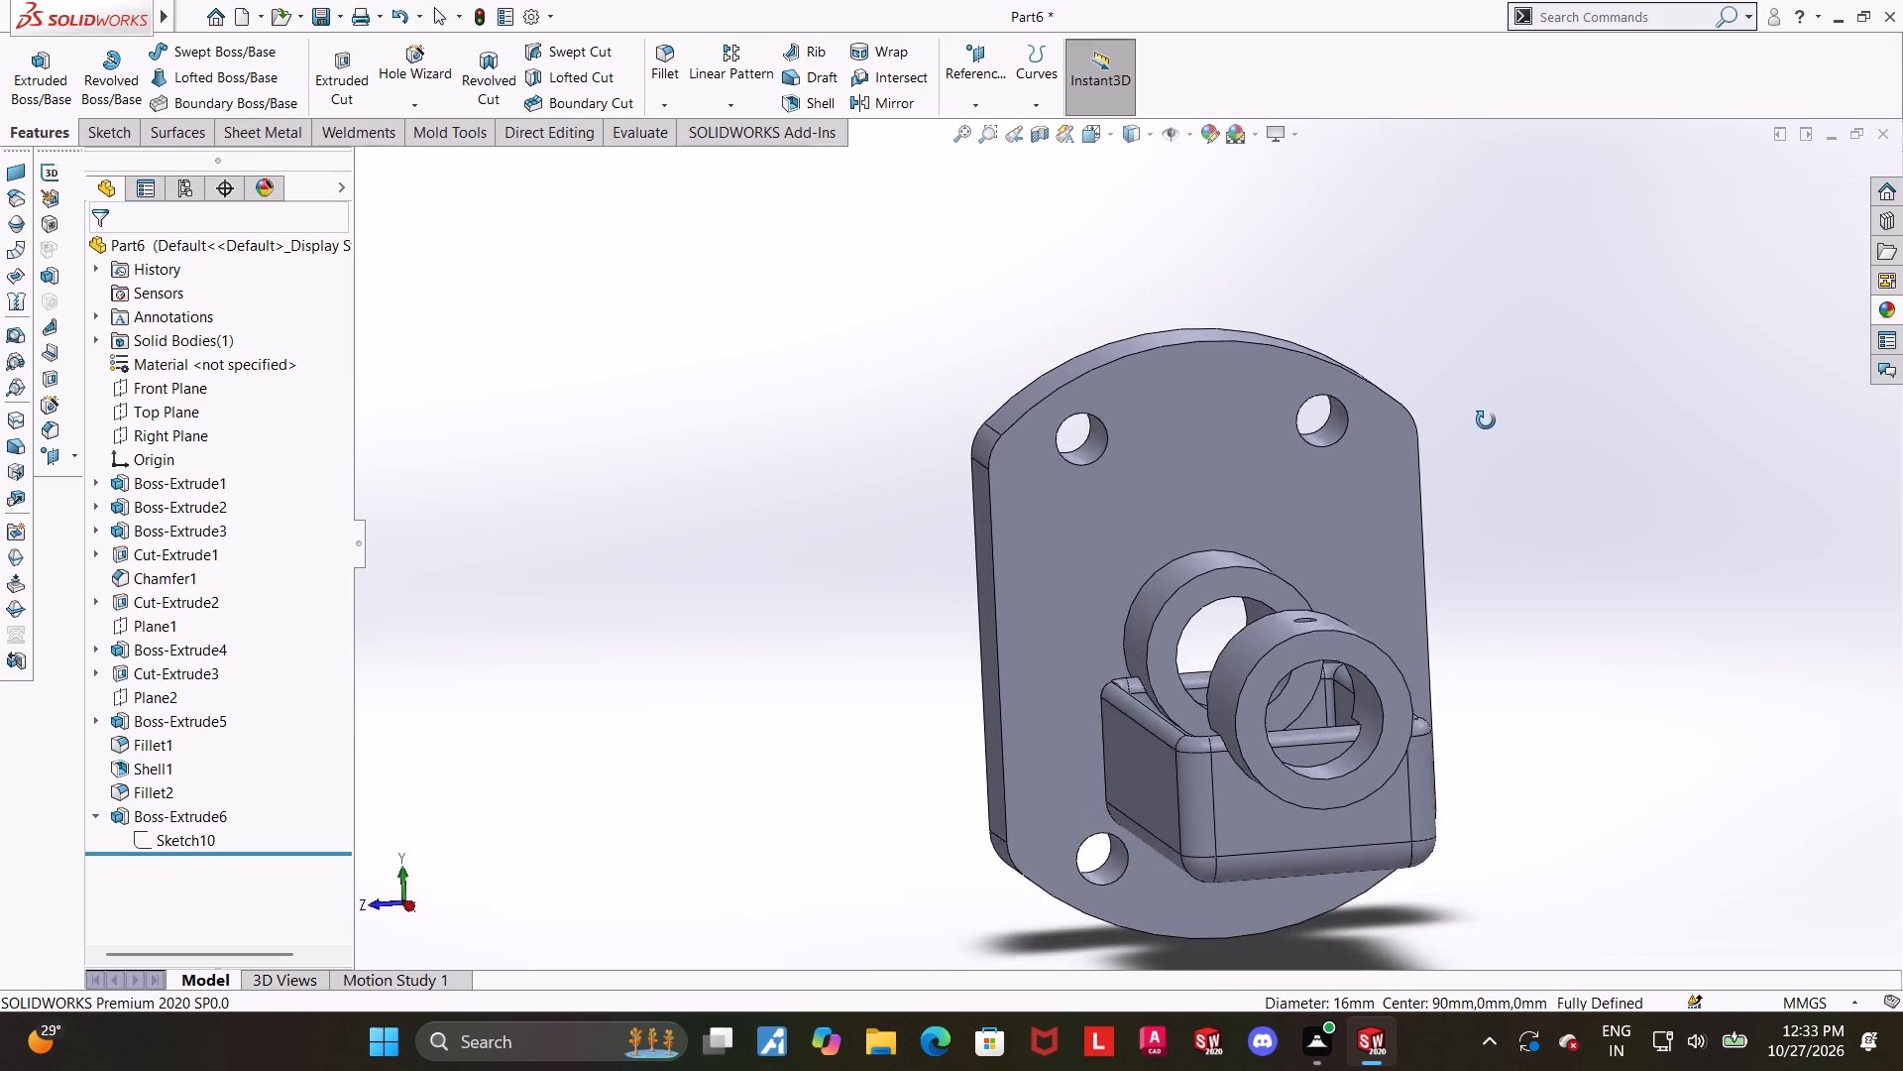
middle_click_drag(1486, 420, 1527, 458)
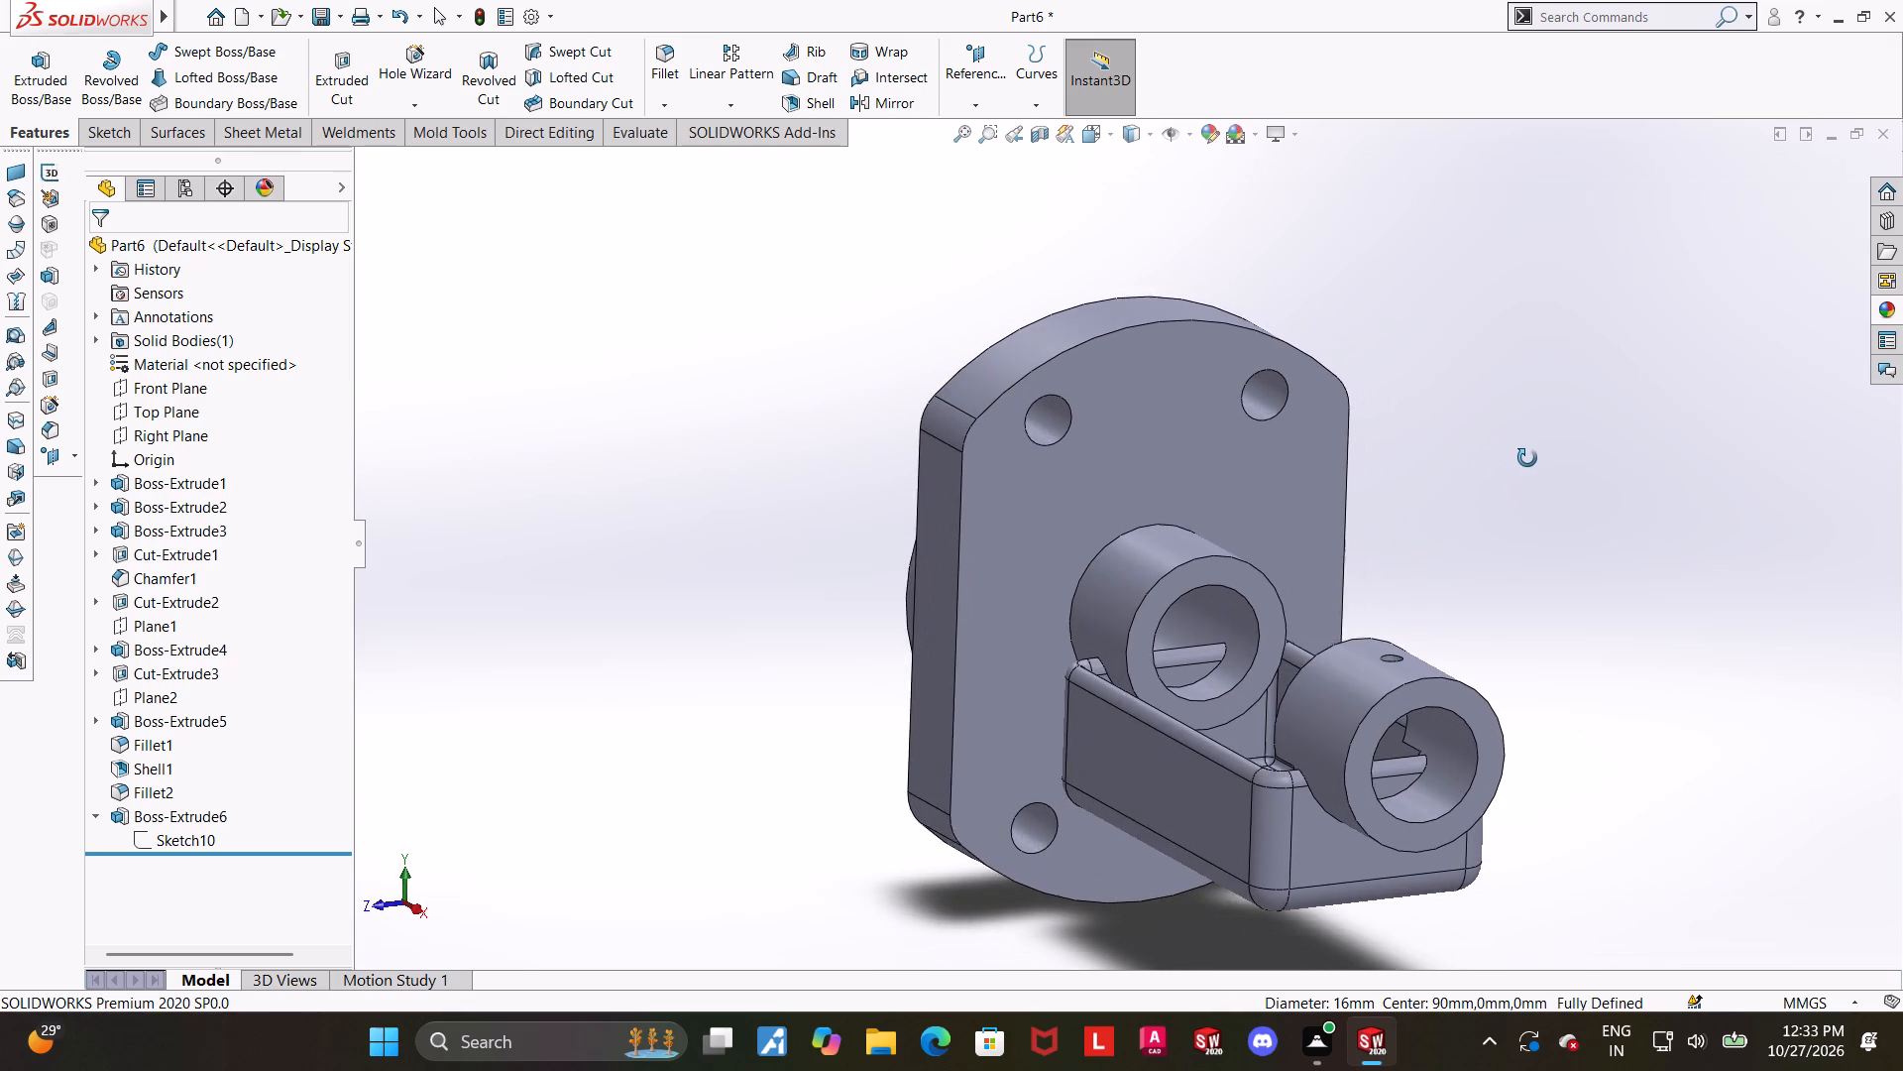
middle_click_drag(1527, 458, 1511, 463)
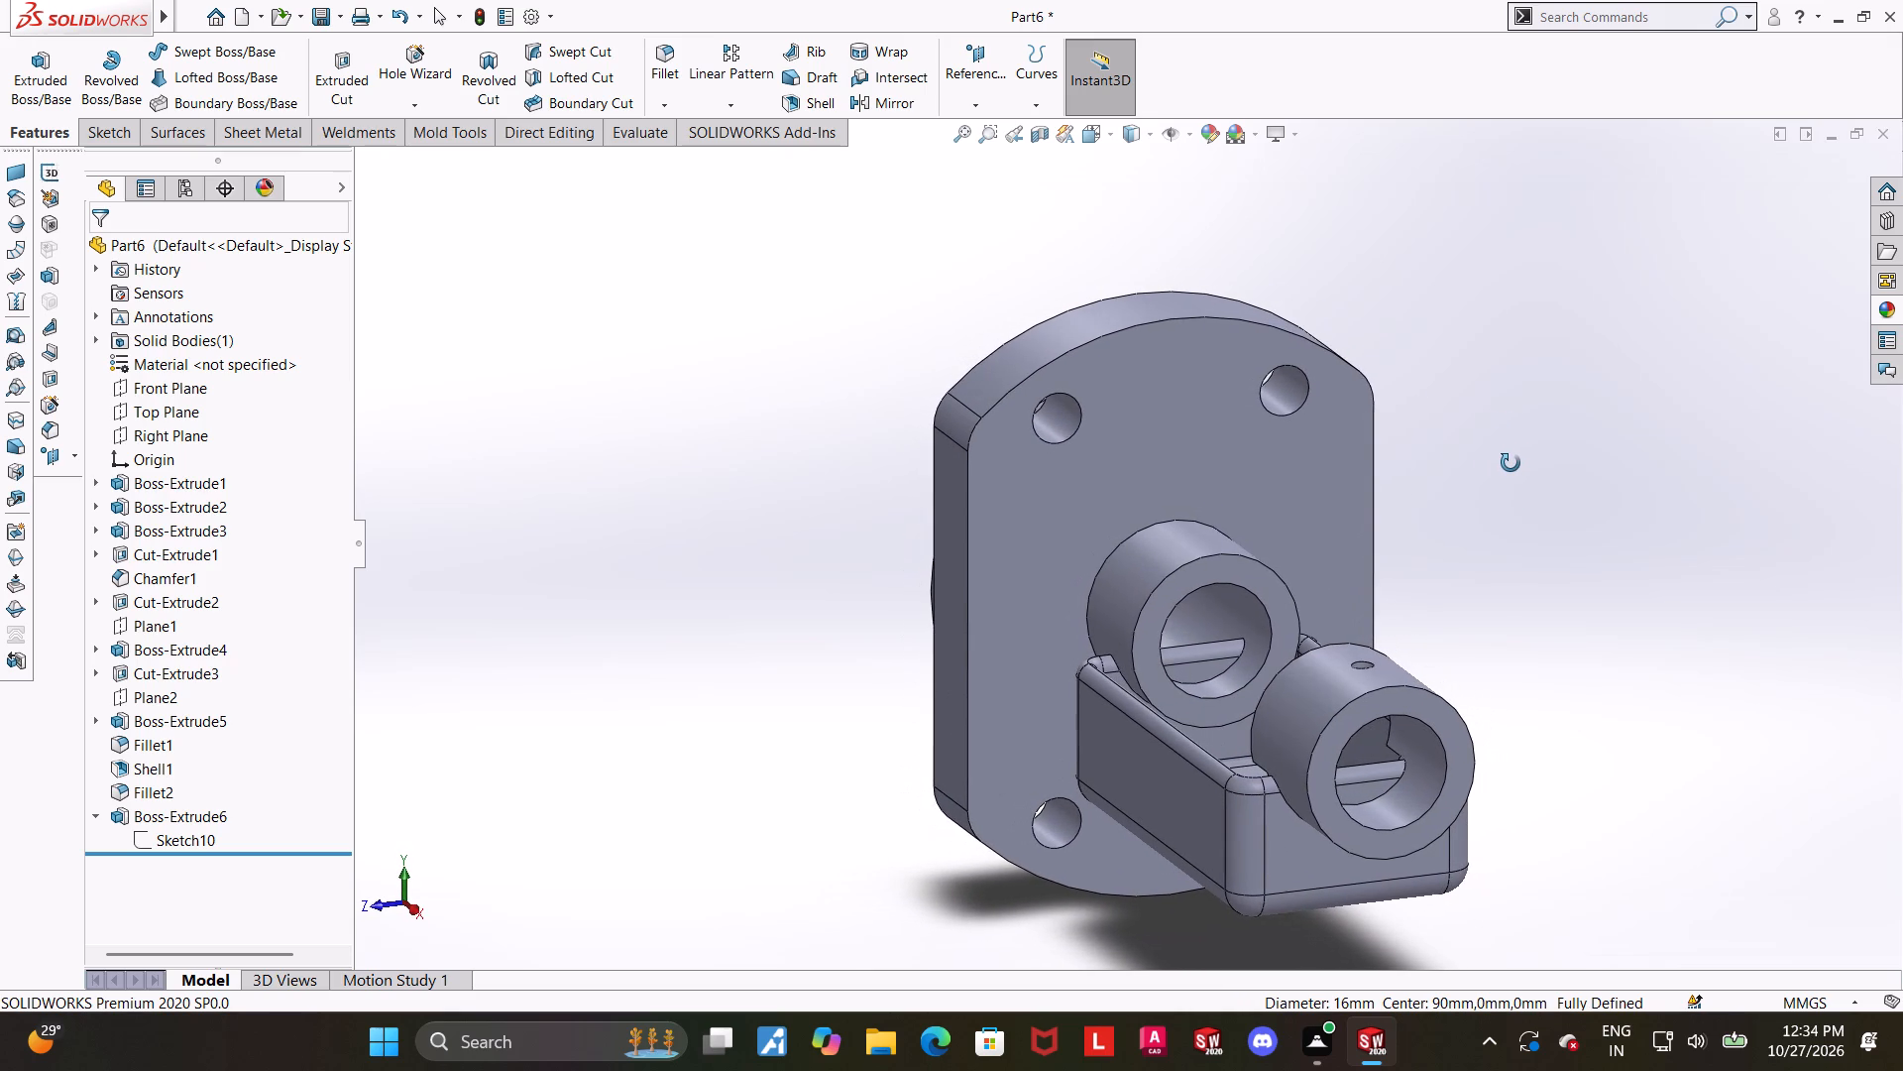
middle_click_drag(1511, 463, 1505, 465)
scroll(1510, 593, "down", 1)
middle_click_drag(1487, 638, 1491, 638)
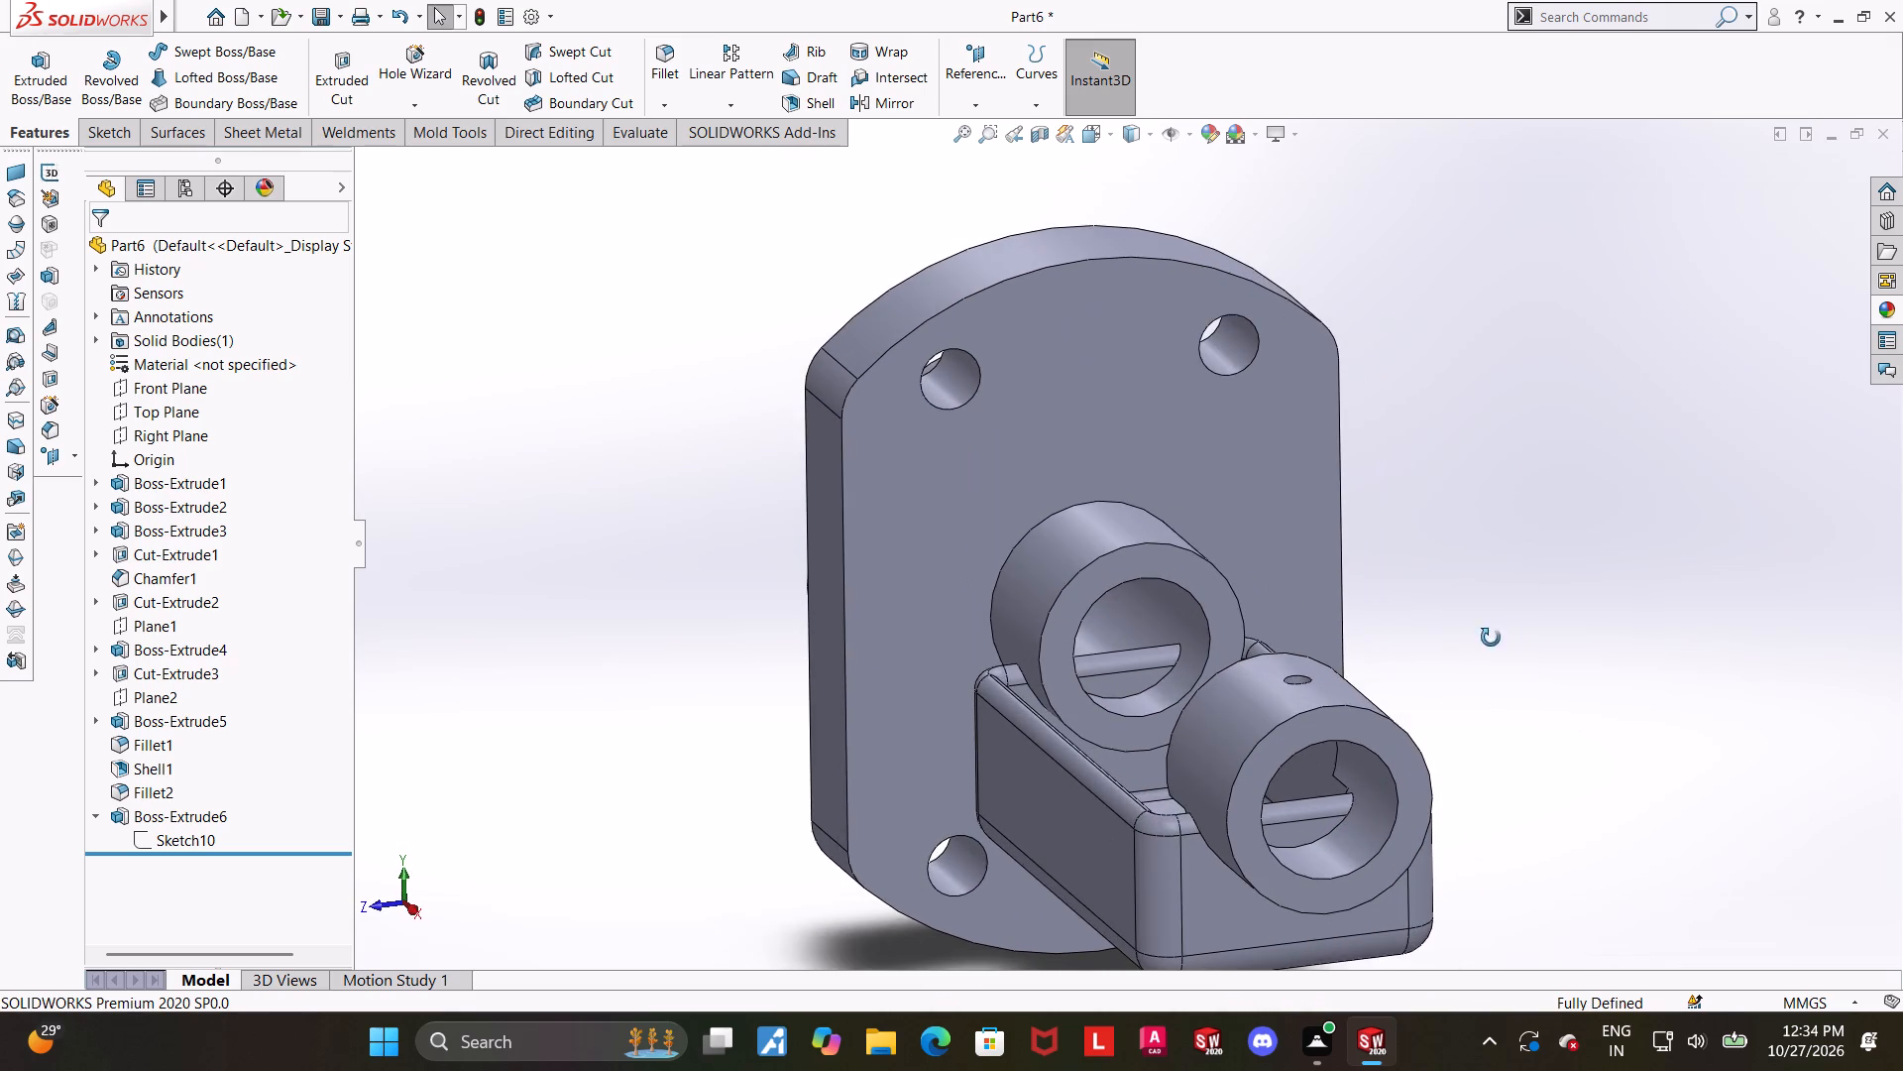
middle_click_drag(1491, 638, 1673, 745)
middle_click_drag(1470, 806, 1407, 736)
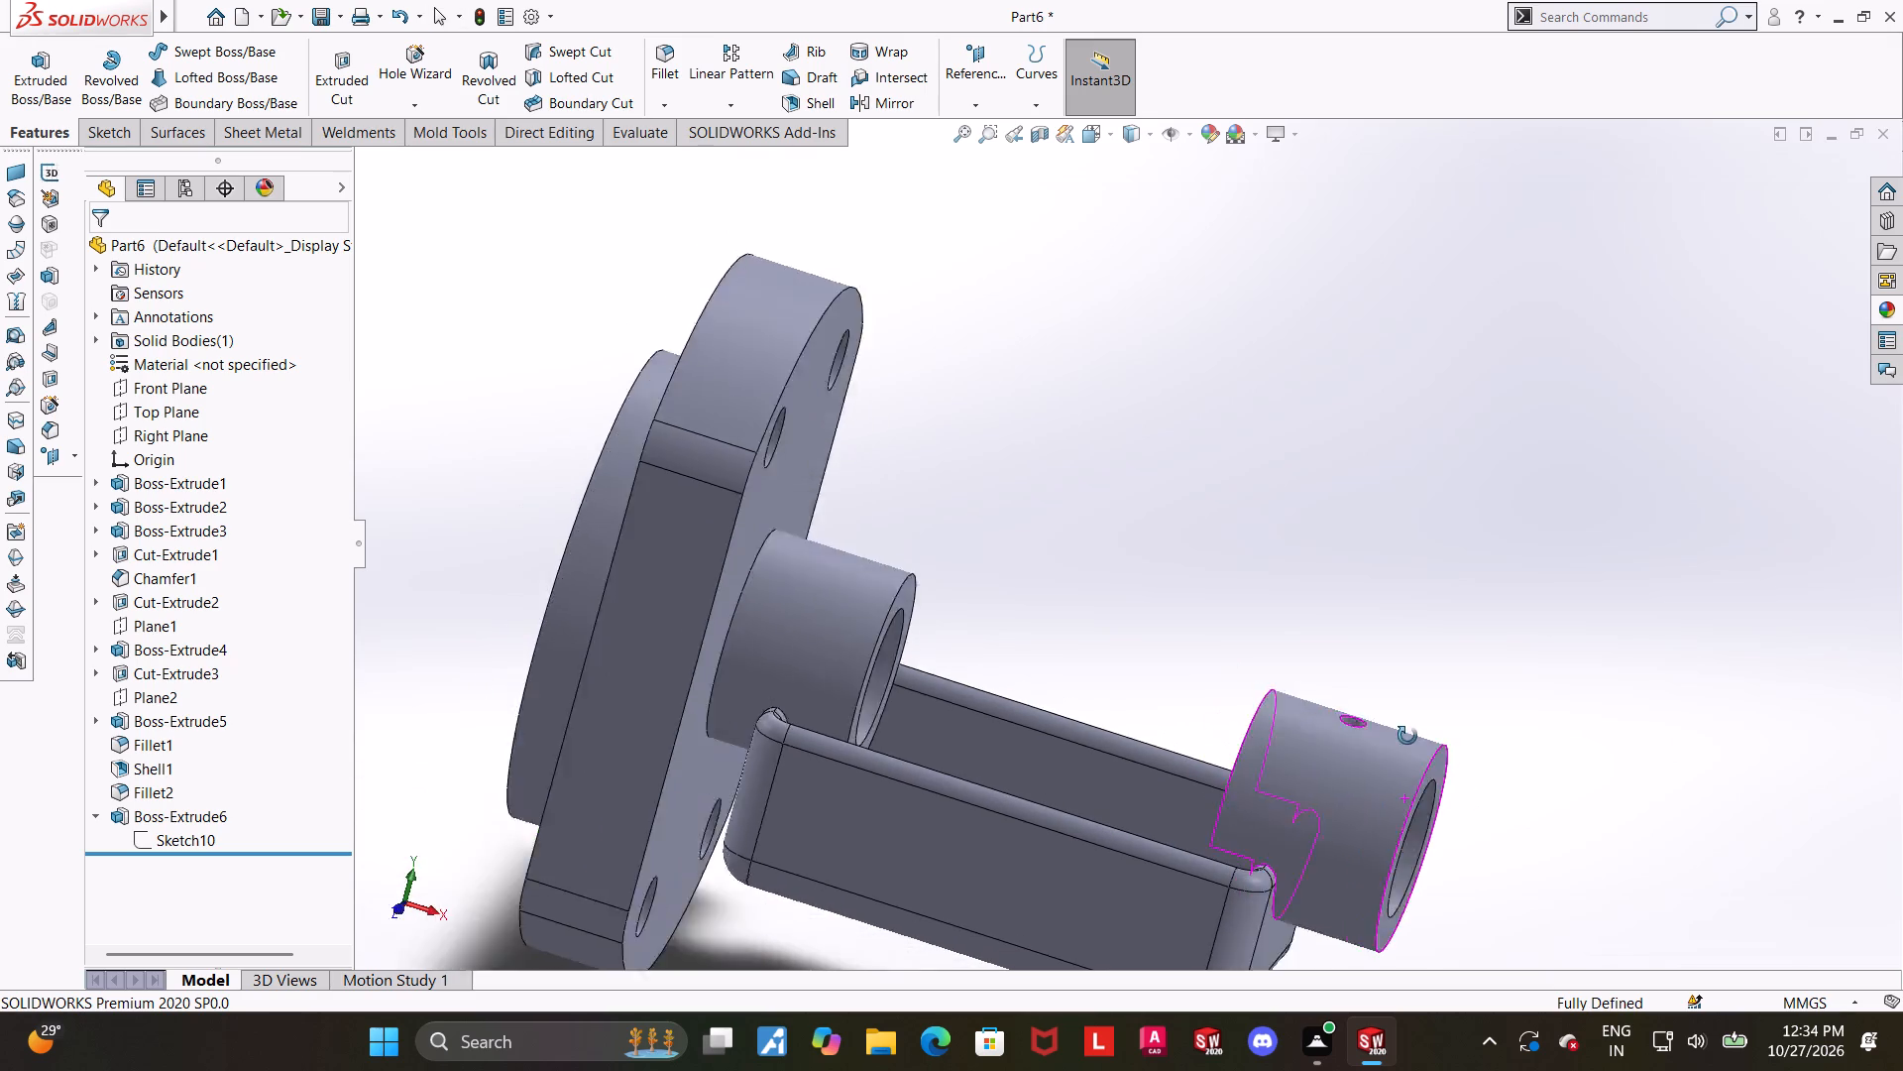
middle_click_drag(1407, 736, 1369, 728)
scroll(1420, 952, "up", 3)
scroll(1350, 756, "down", 3)
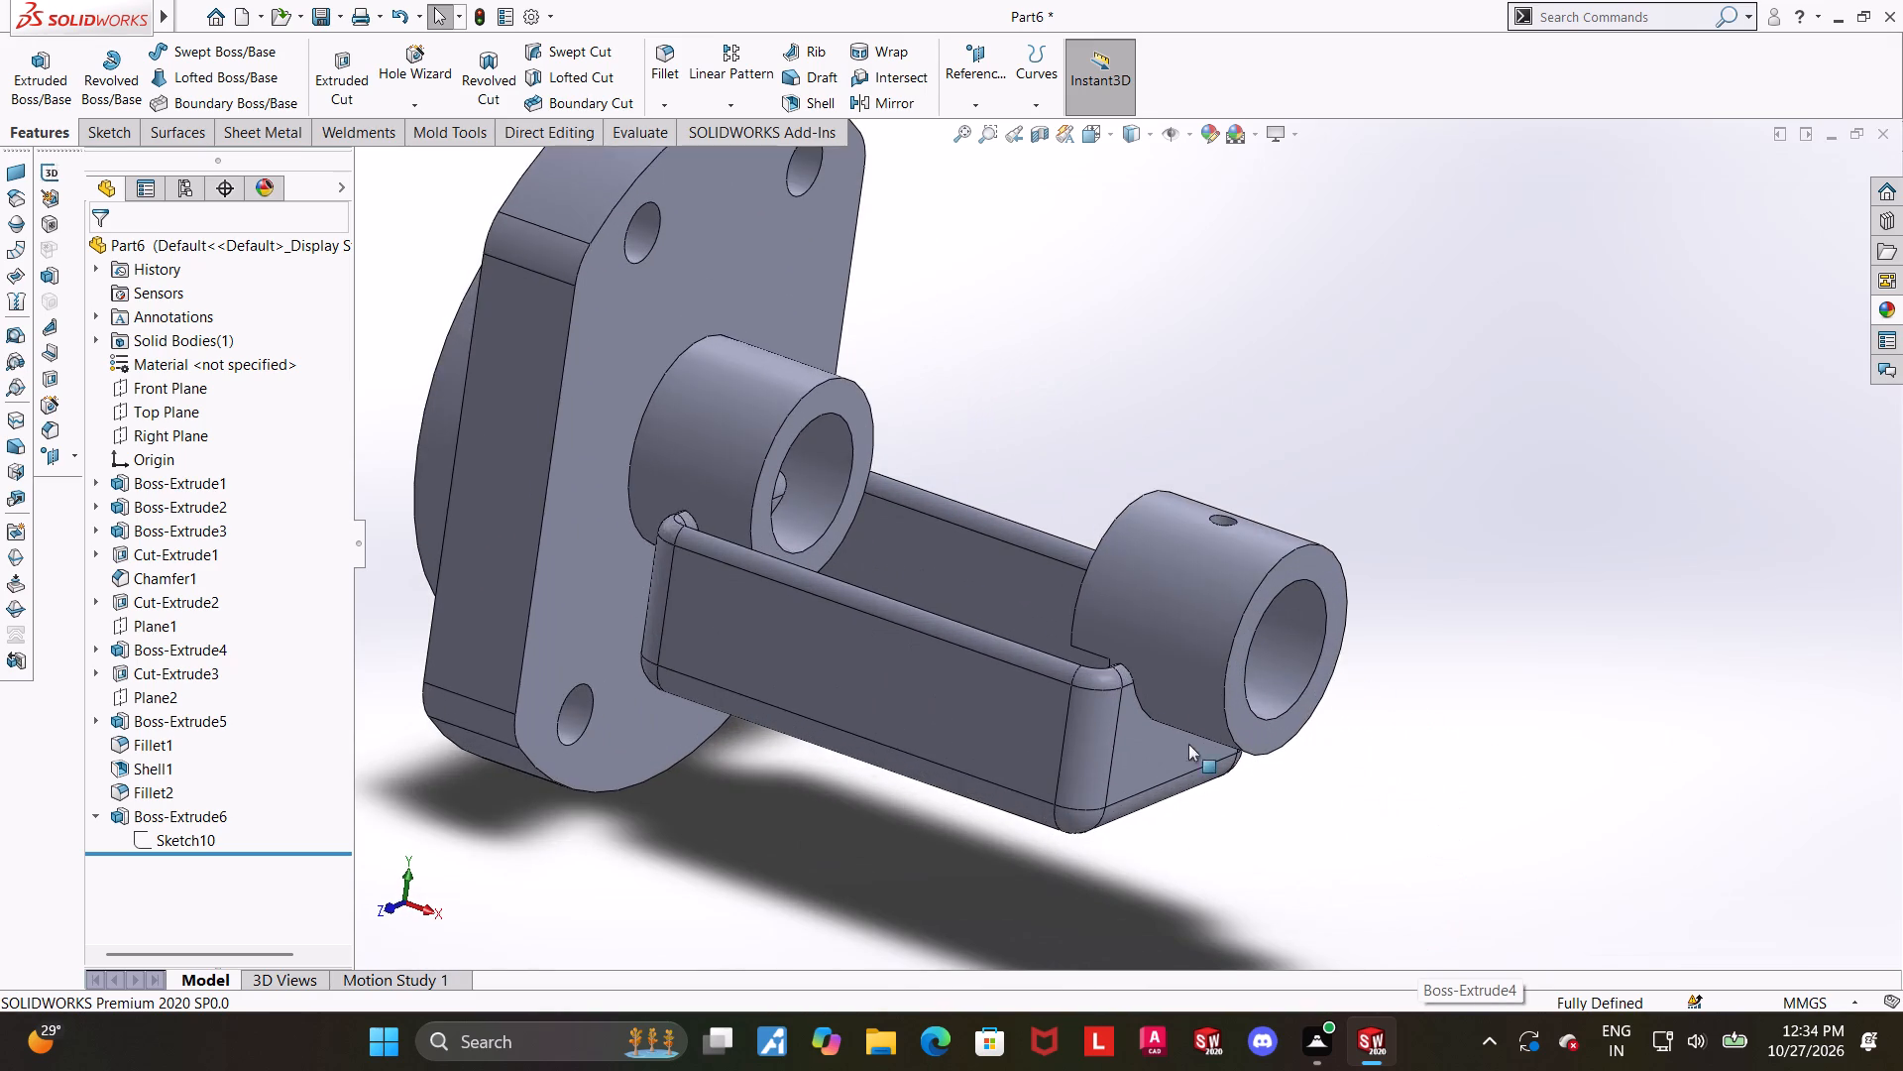
scroll(1182, 673, "down", 4)
Sketch on the shelled block's inner end wall, converting the sleeve's outer and inner circular edges, and finish the sketch.
middle_click_drag(1206, 680, 1370, 869)
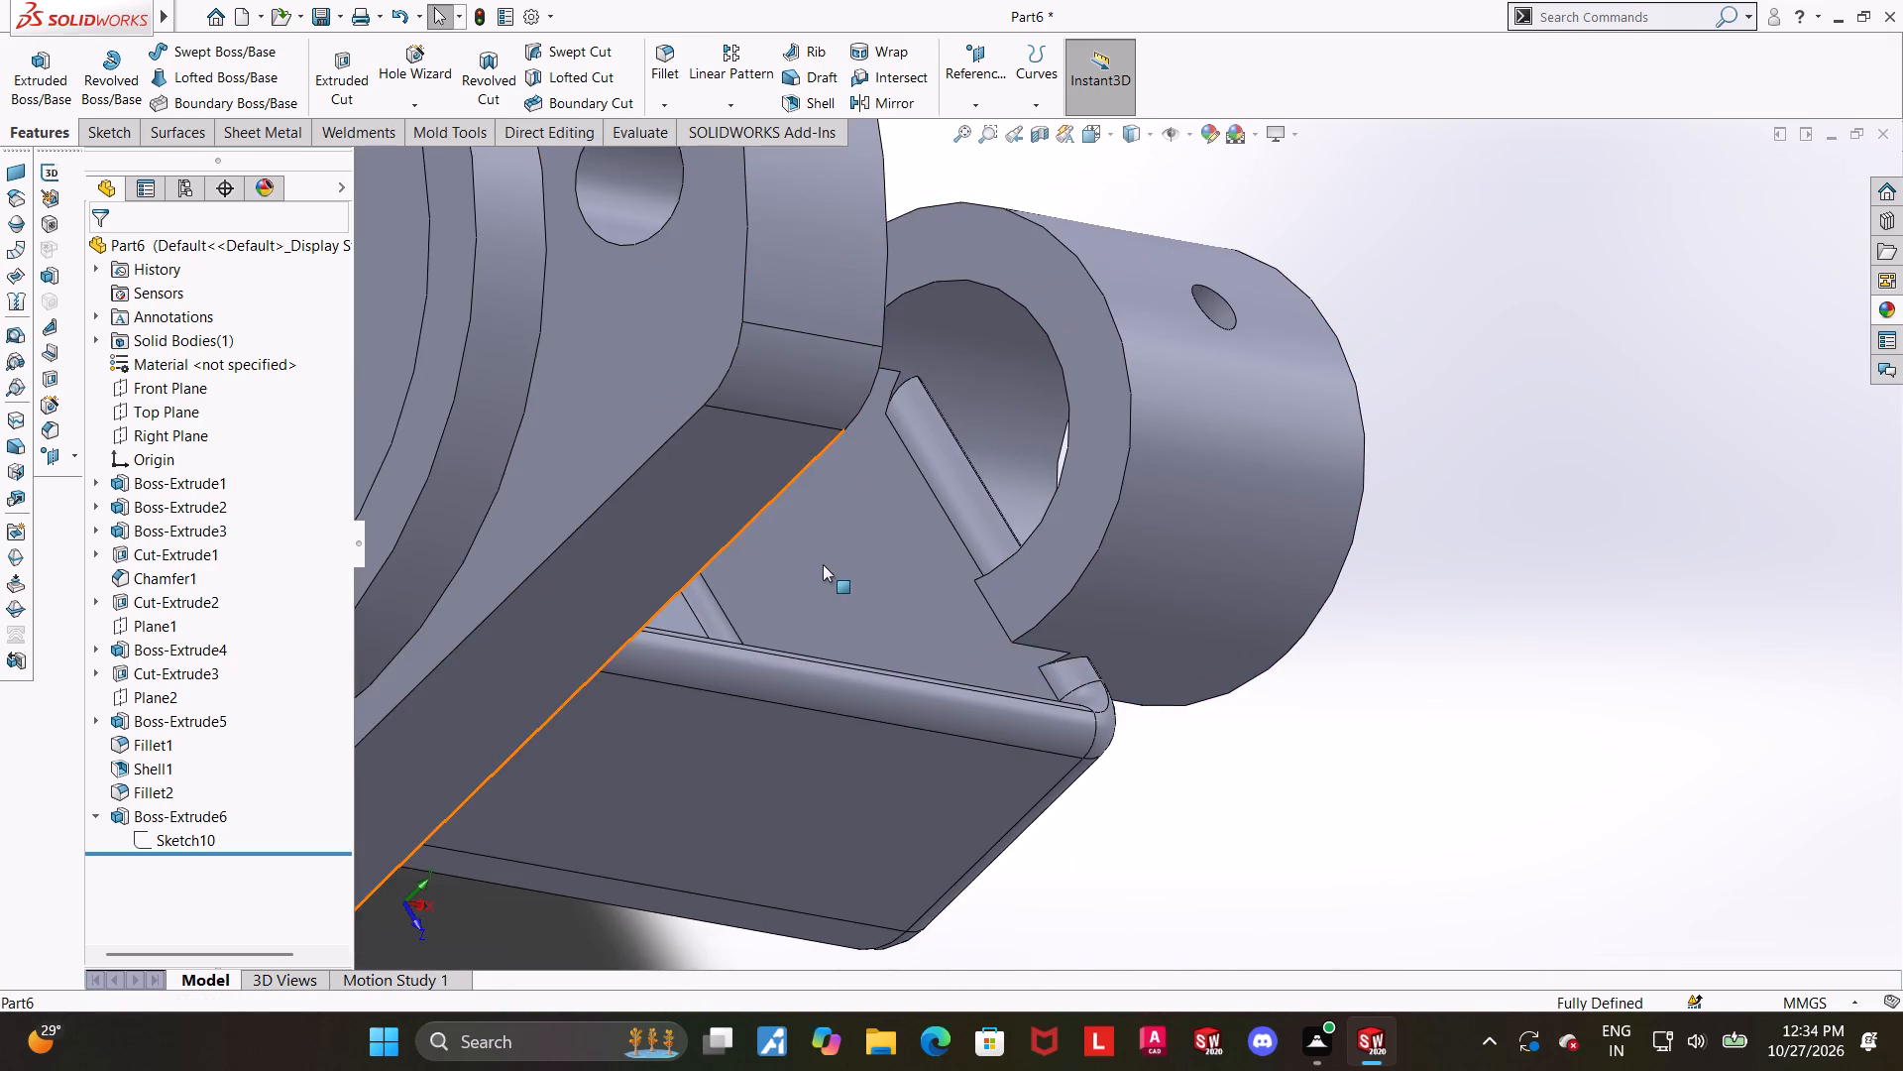
scroll(890, 591, "up", 3)
middle_click_drag(1100, 499, 1086, 499)
left_click(995, 518)
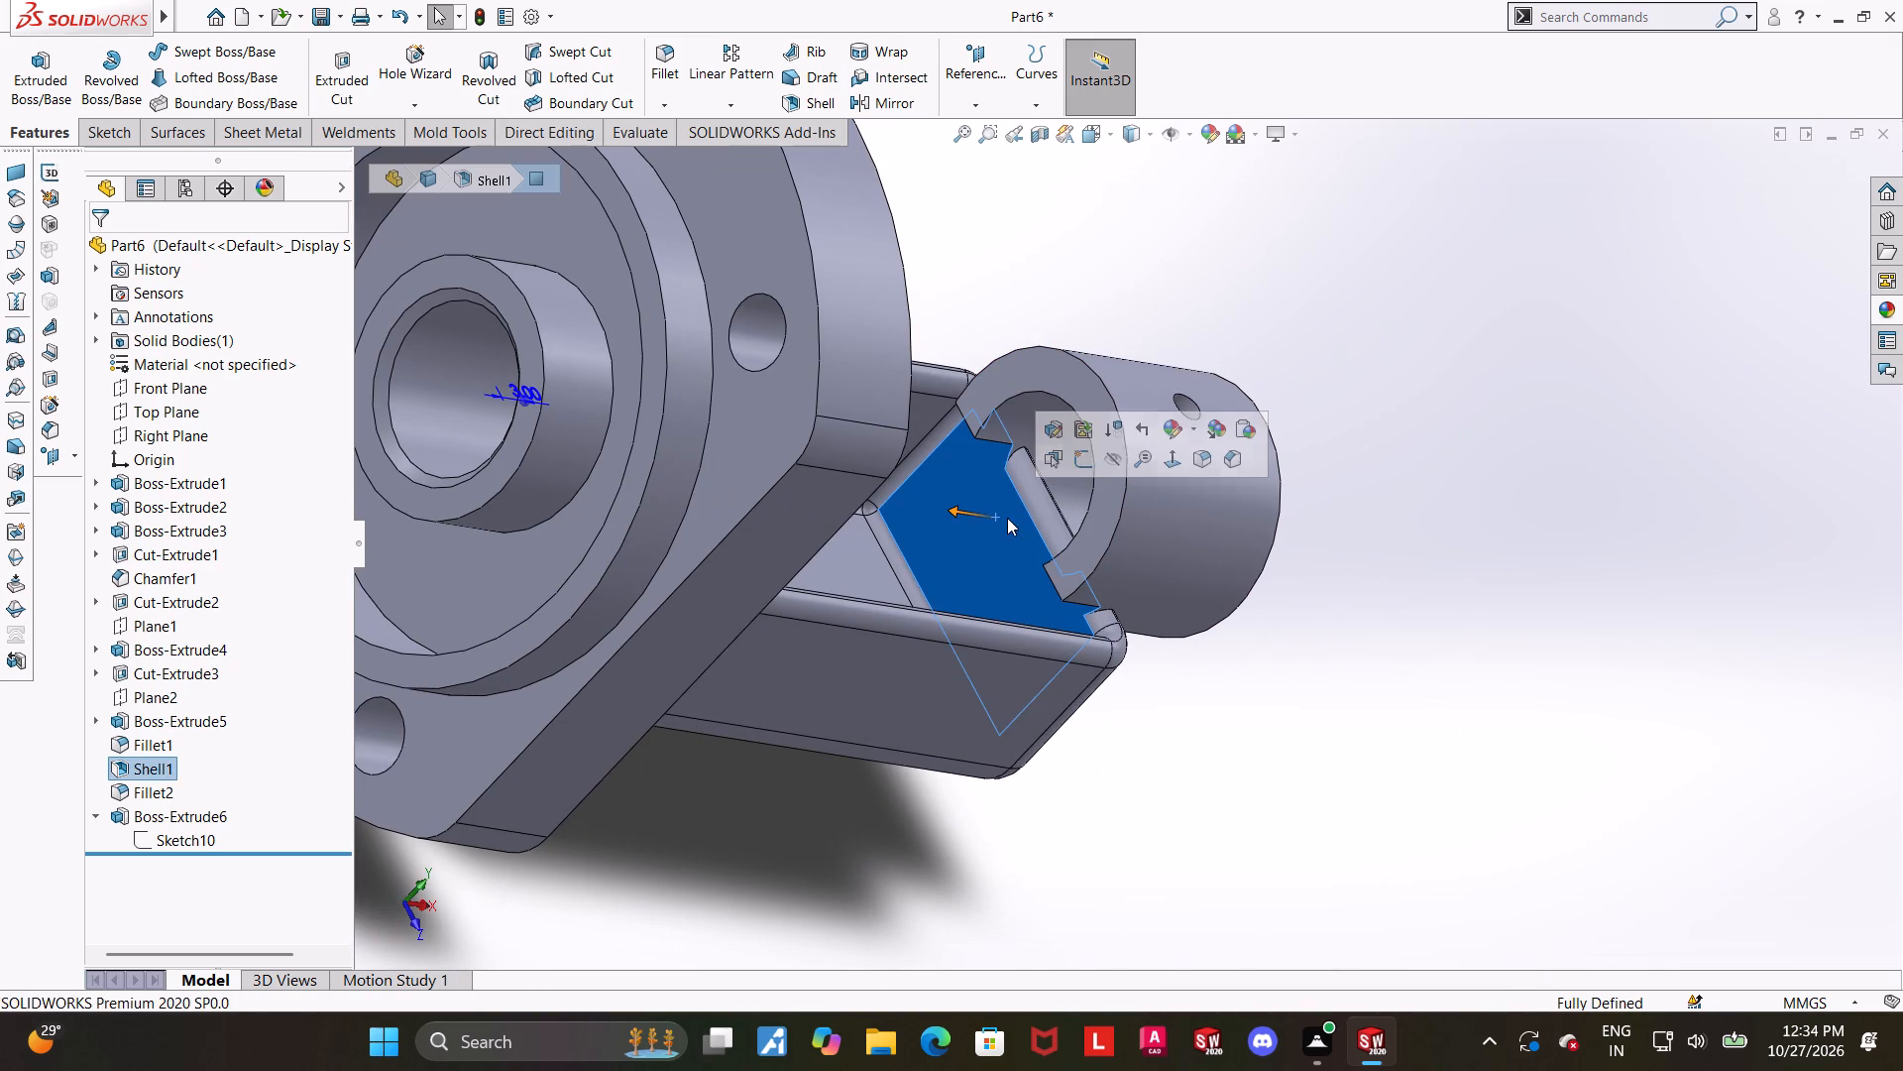
left_click(1070, 466)
left_click(182, 868)
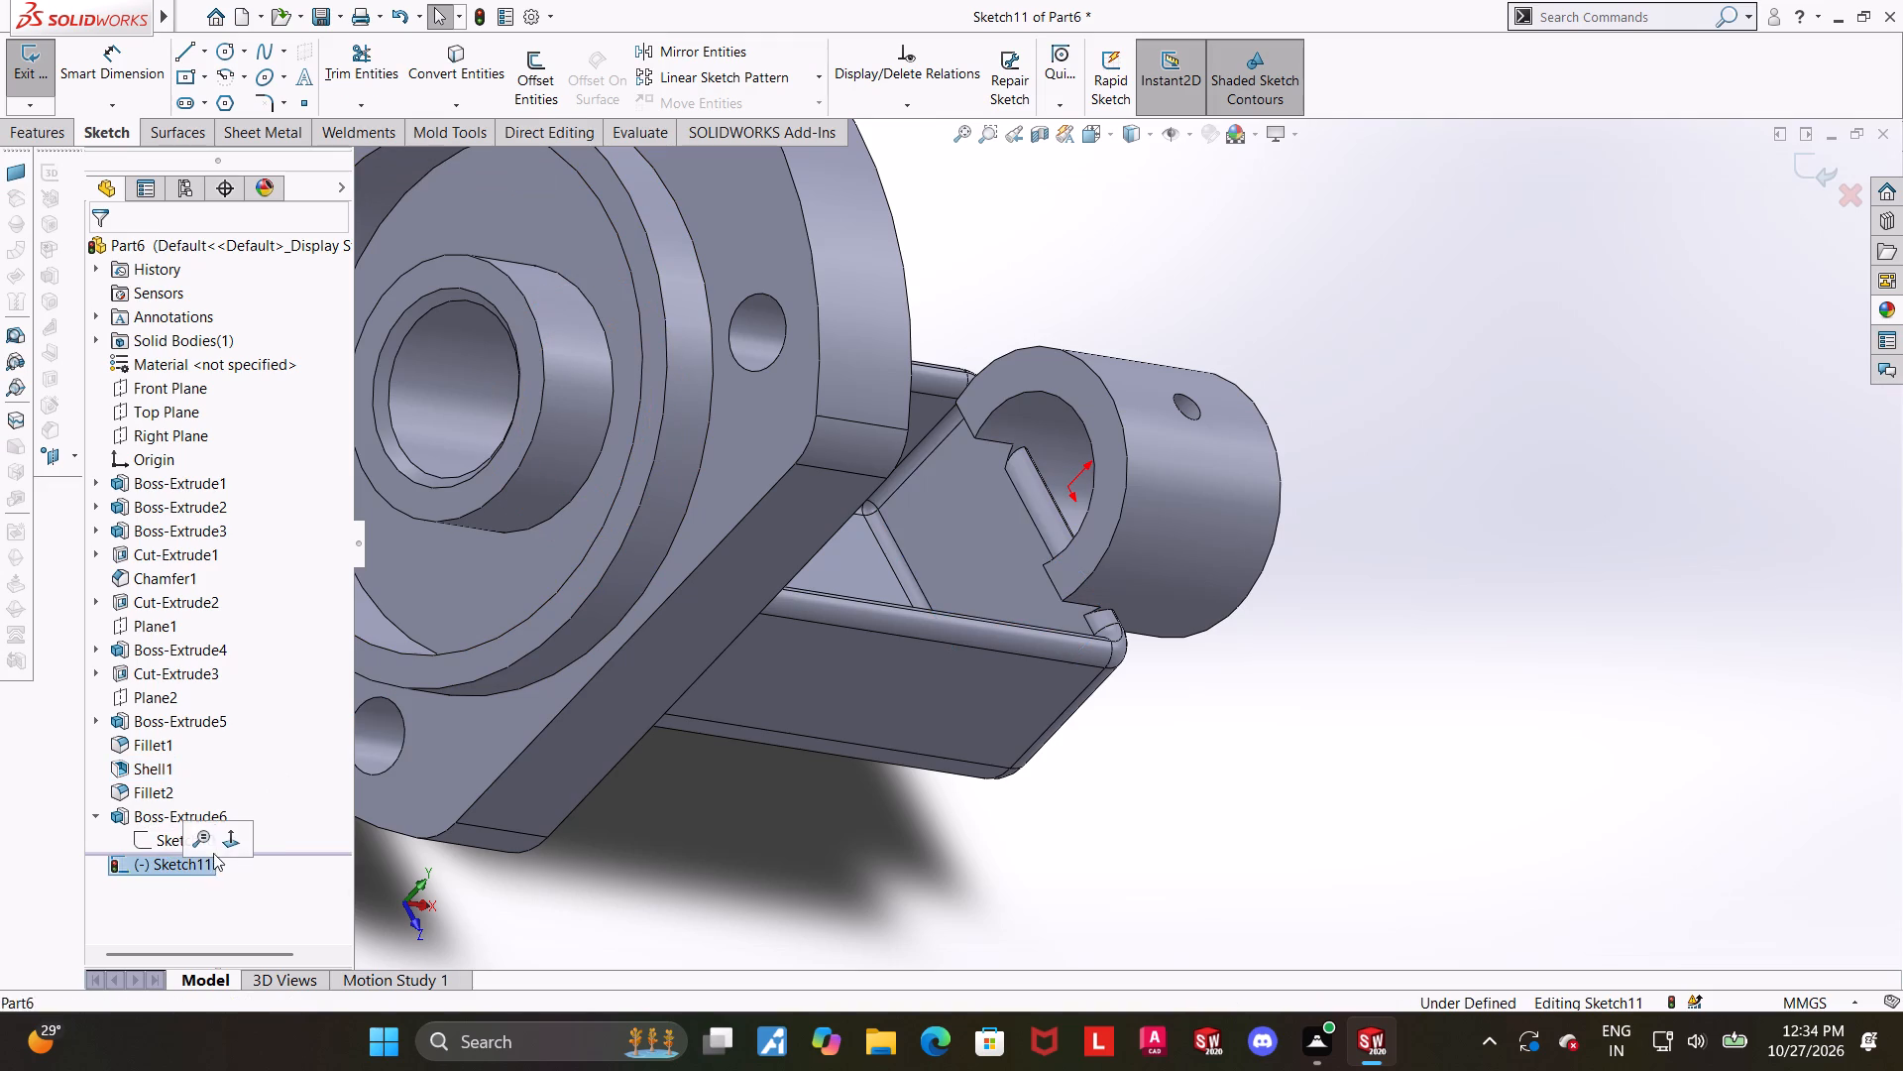
left_click(222, 842)
scroll(1456, 596, "up", 4)
middle_click_drag(1417, 600, 1083, 584)
scroll(1296, 539, "down", 3)
left_click(438, 63)
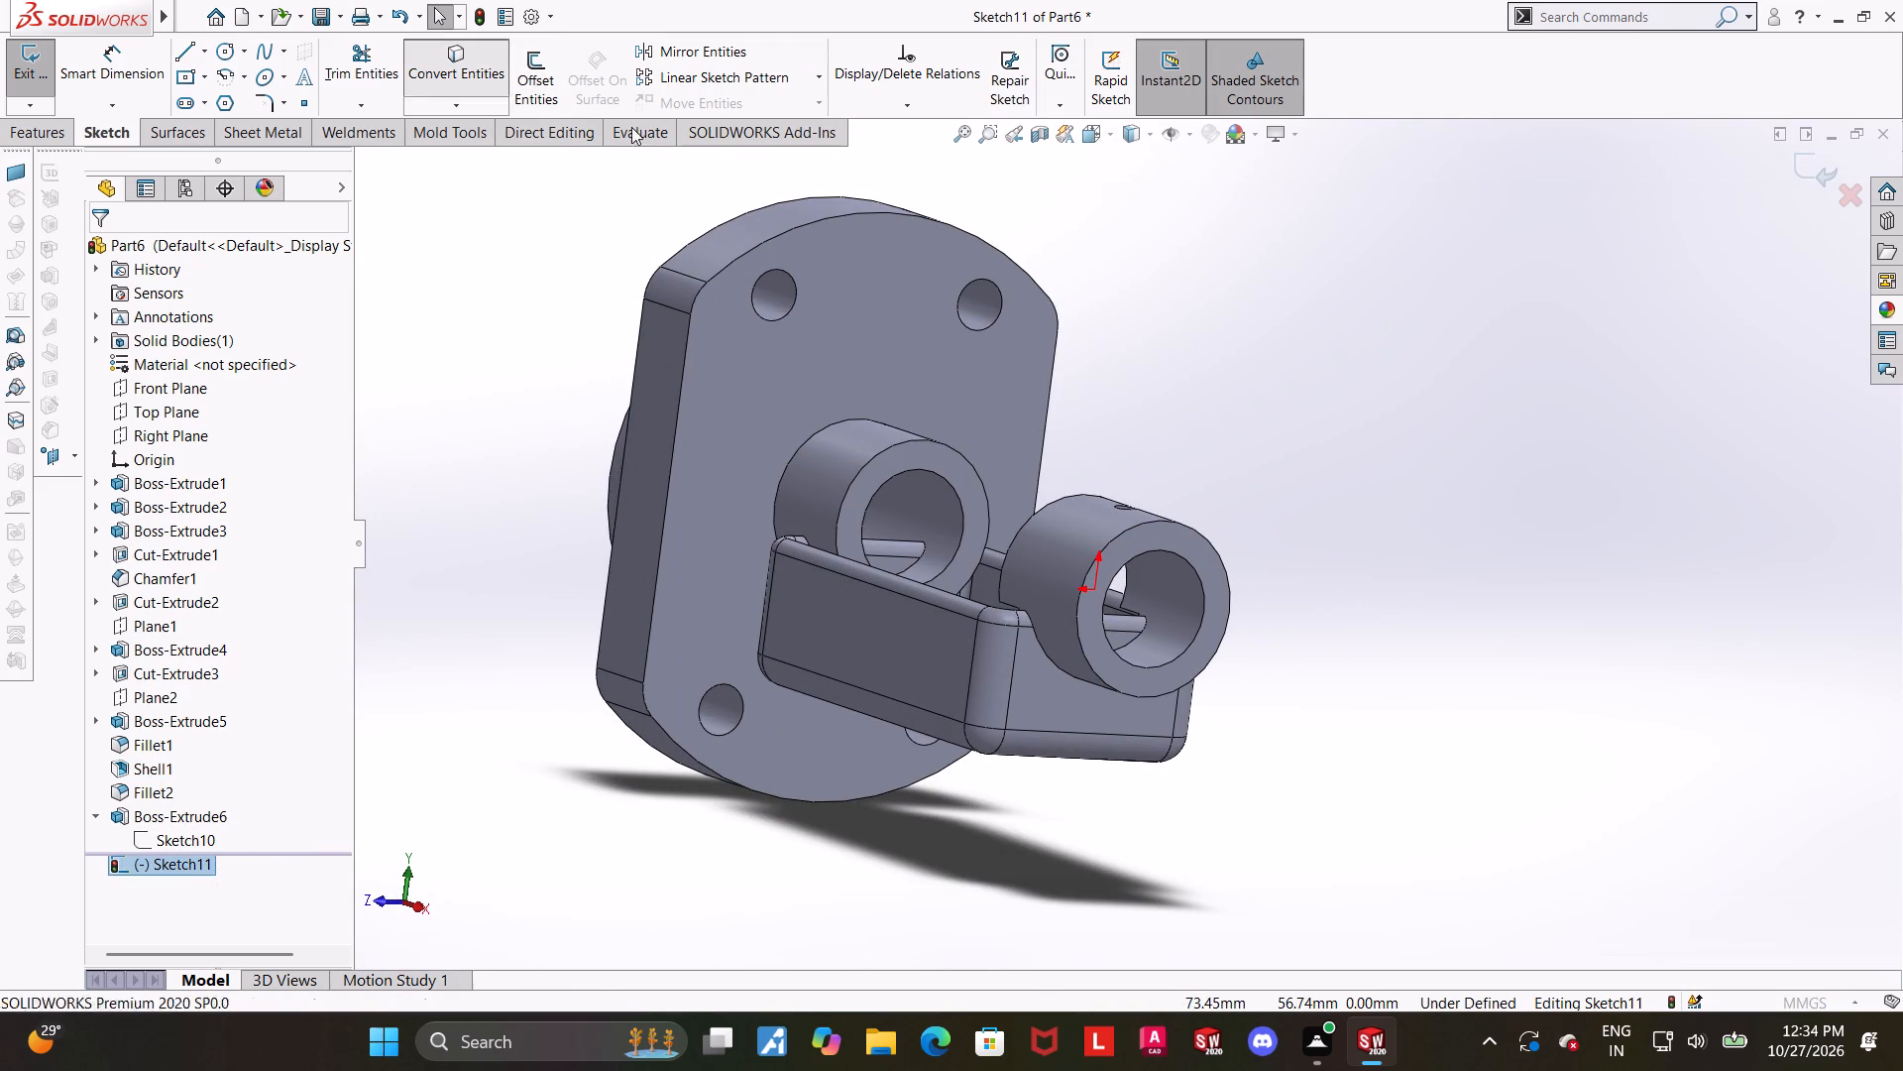
left_click(1208, 545)
left_click(1186, 562)
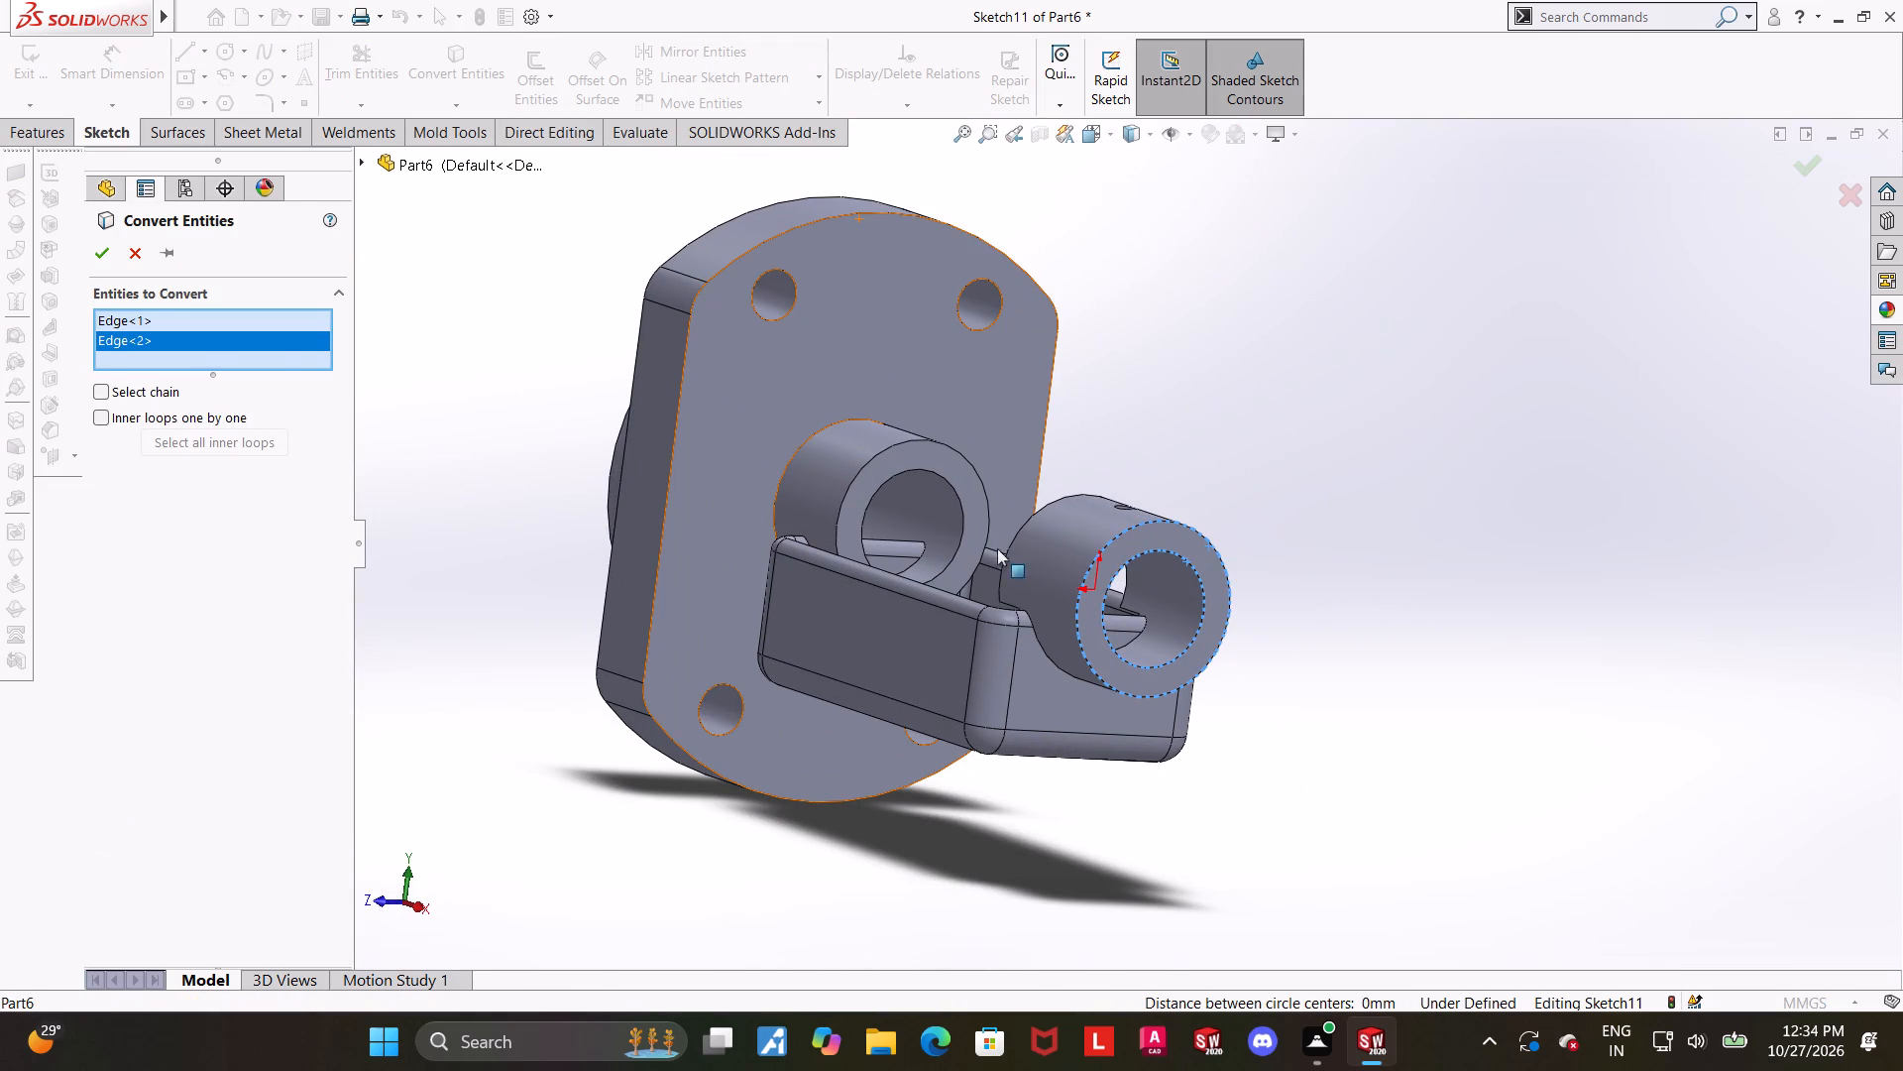
left_click(102, 243)
scroll(1651, 752, "up", 3)
middle_click_drag(1471, 694, 1591, 715)
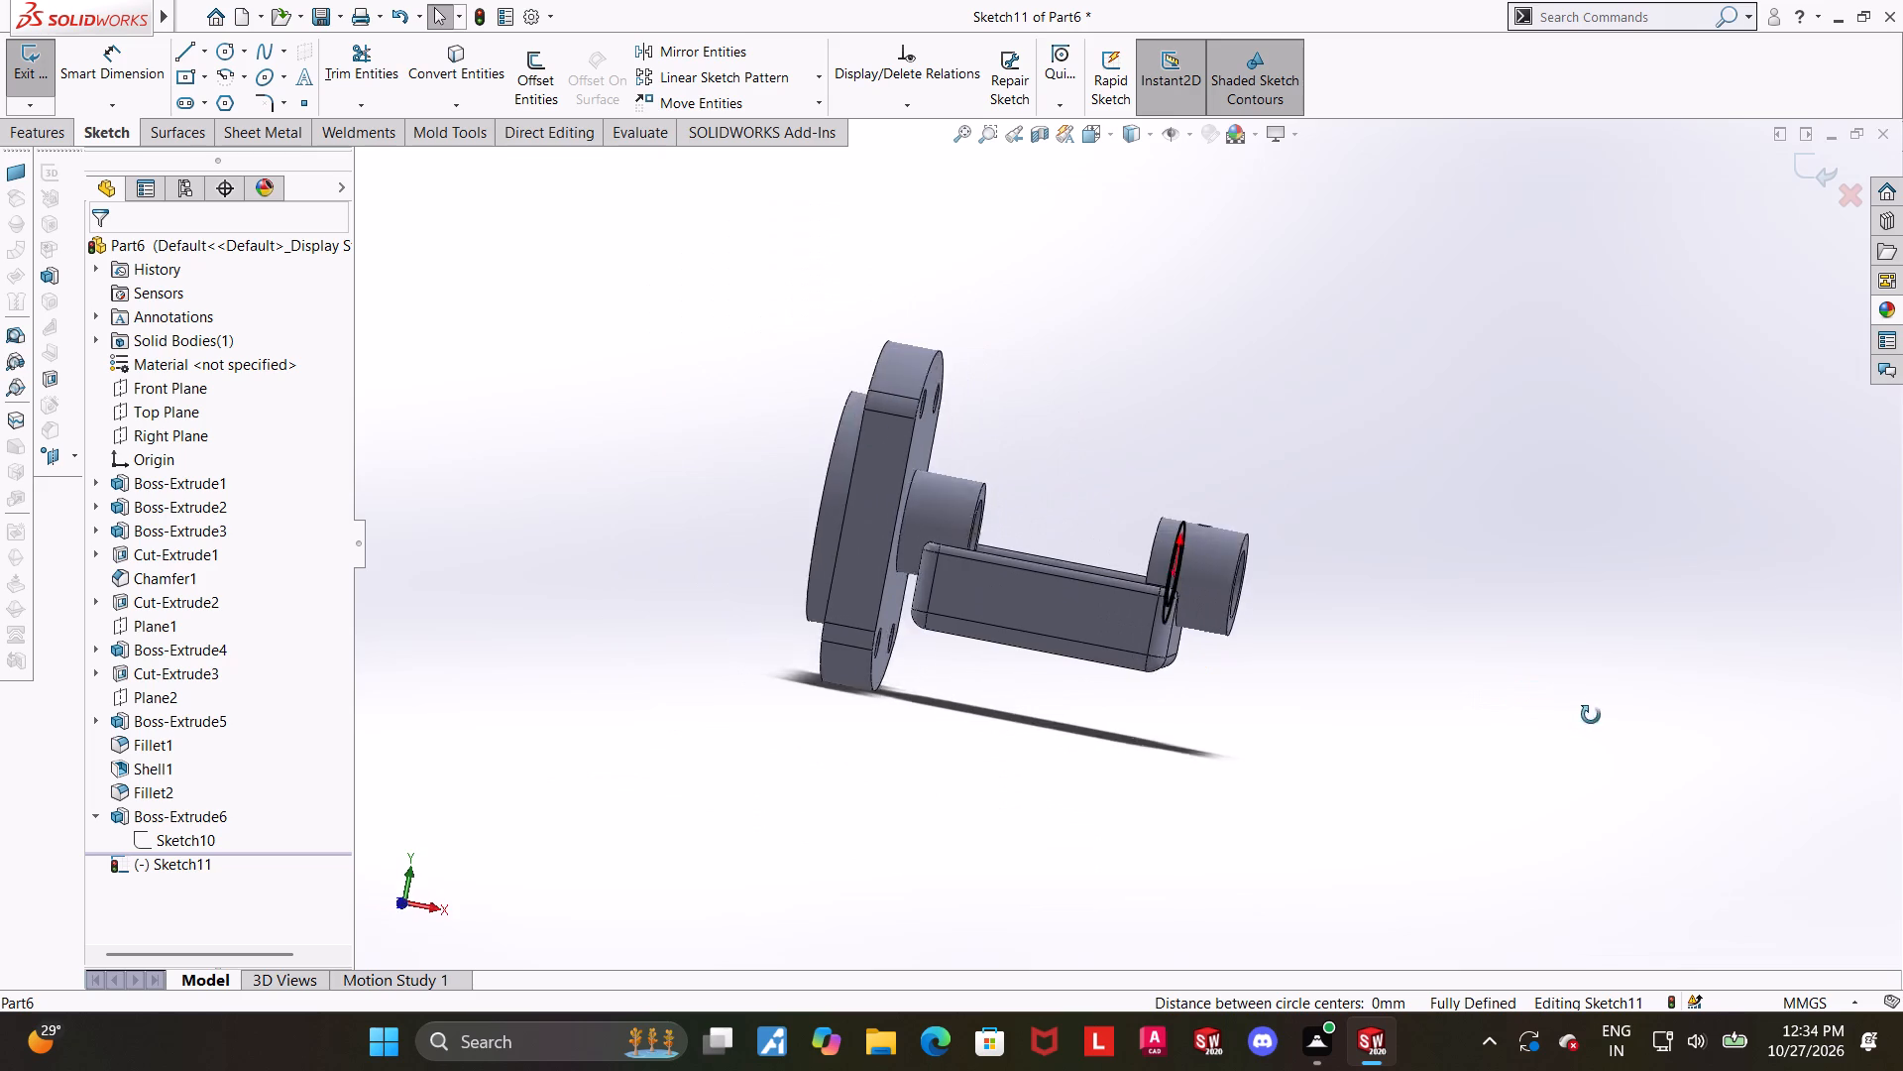
middle_click_drag(1591, 715, 1626, 782)
scroll(1330, 440, "down", 4)
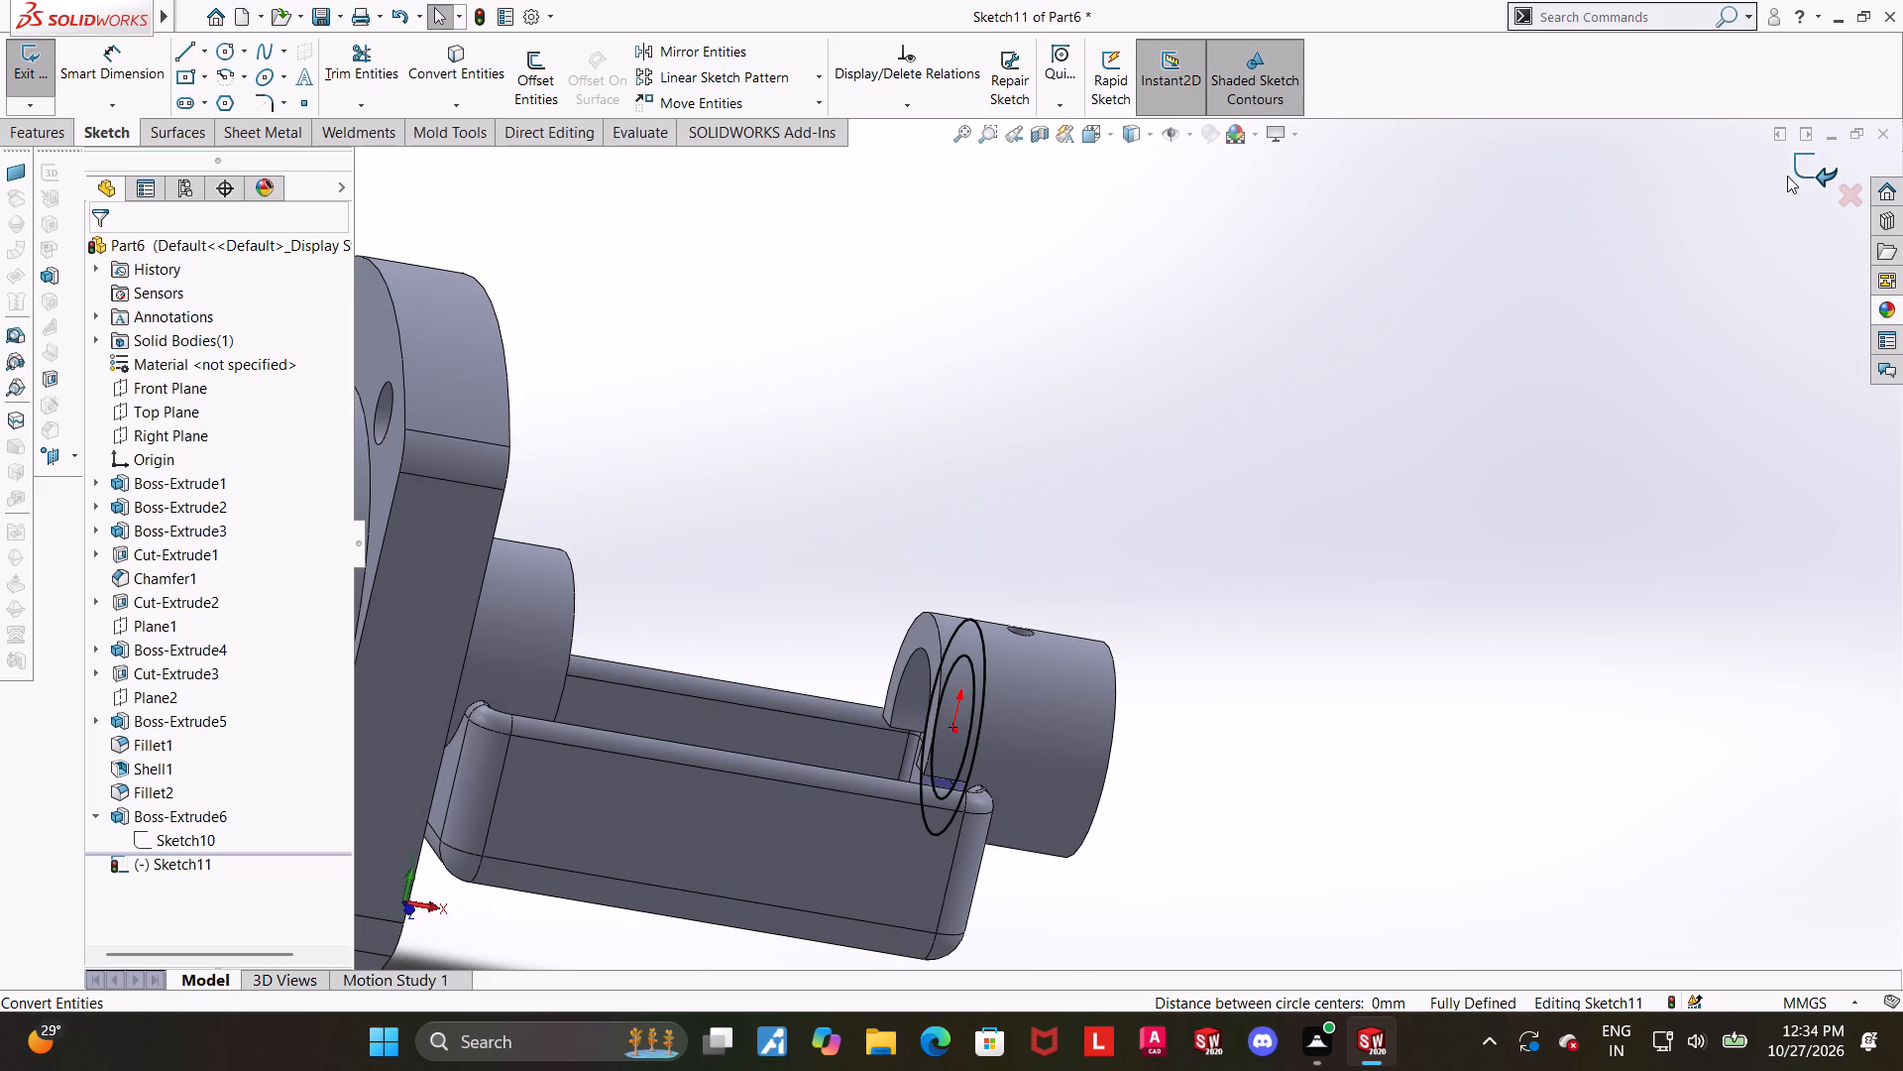
left_click(1807, 156)
Extrude the two converted circles as a merged boss using Up To Surface, ending at the sleeve's flange-side end face.
scroll(1243, 642, "up", 5)
middle_click_drag(1166, 690, 1212, 727)
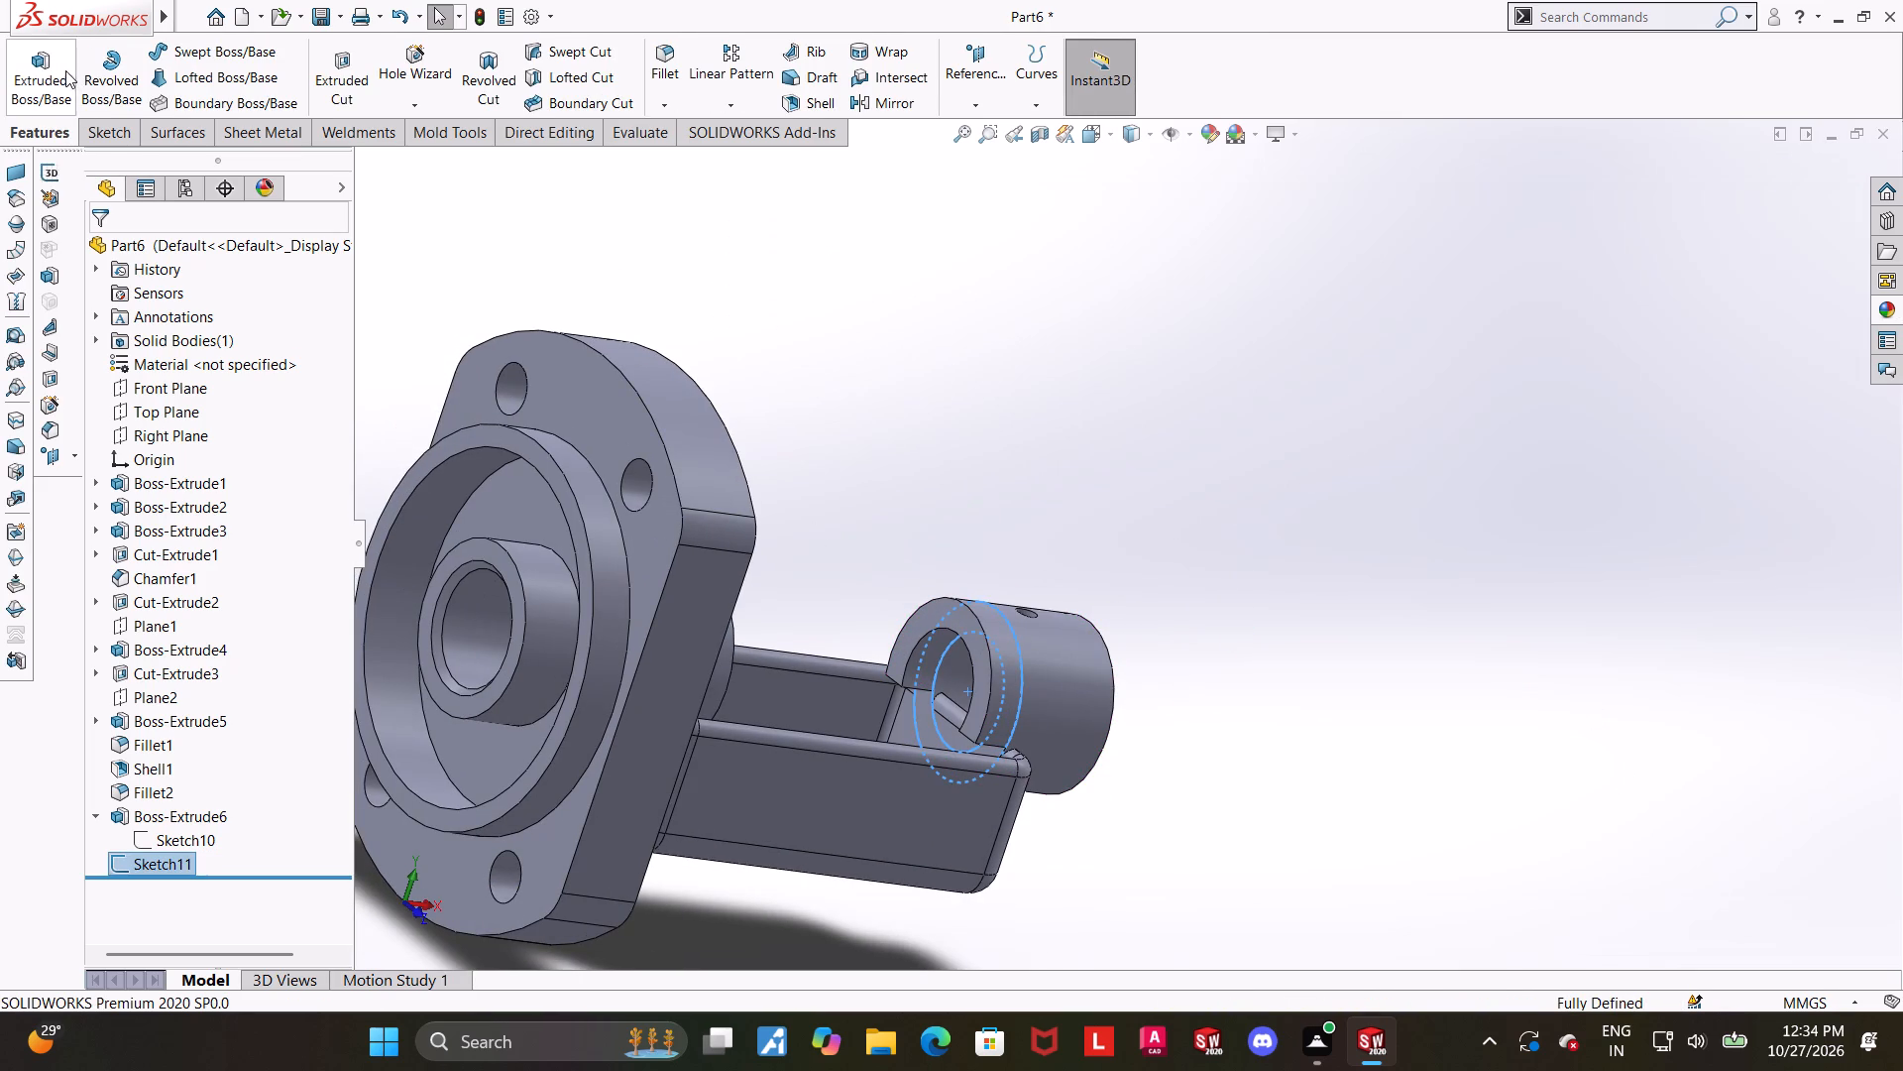
left_click(62, 70)
middle_click_drag(1074, 584, 1079, 594)
left_click(155, 392)
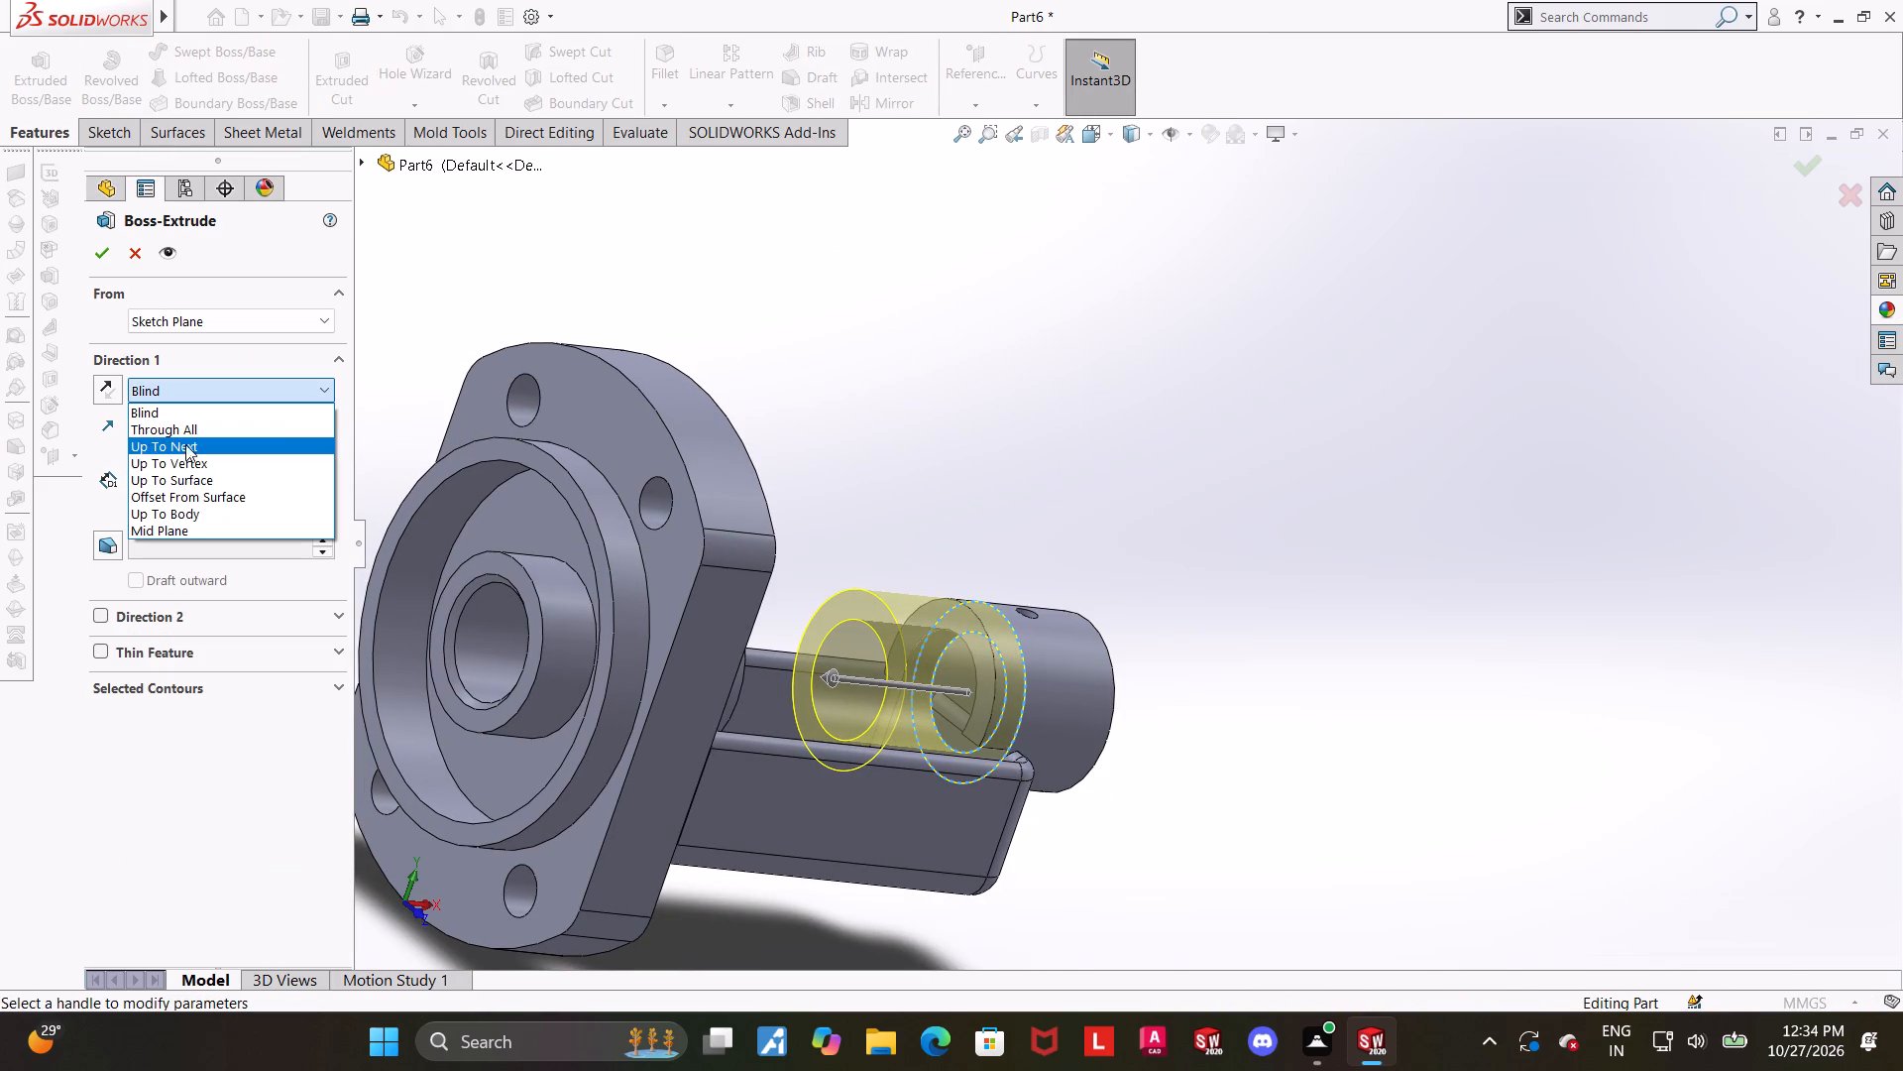
left_click(193, 477)
left_click(980, 653)
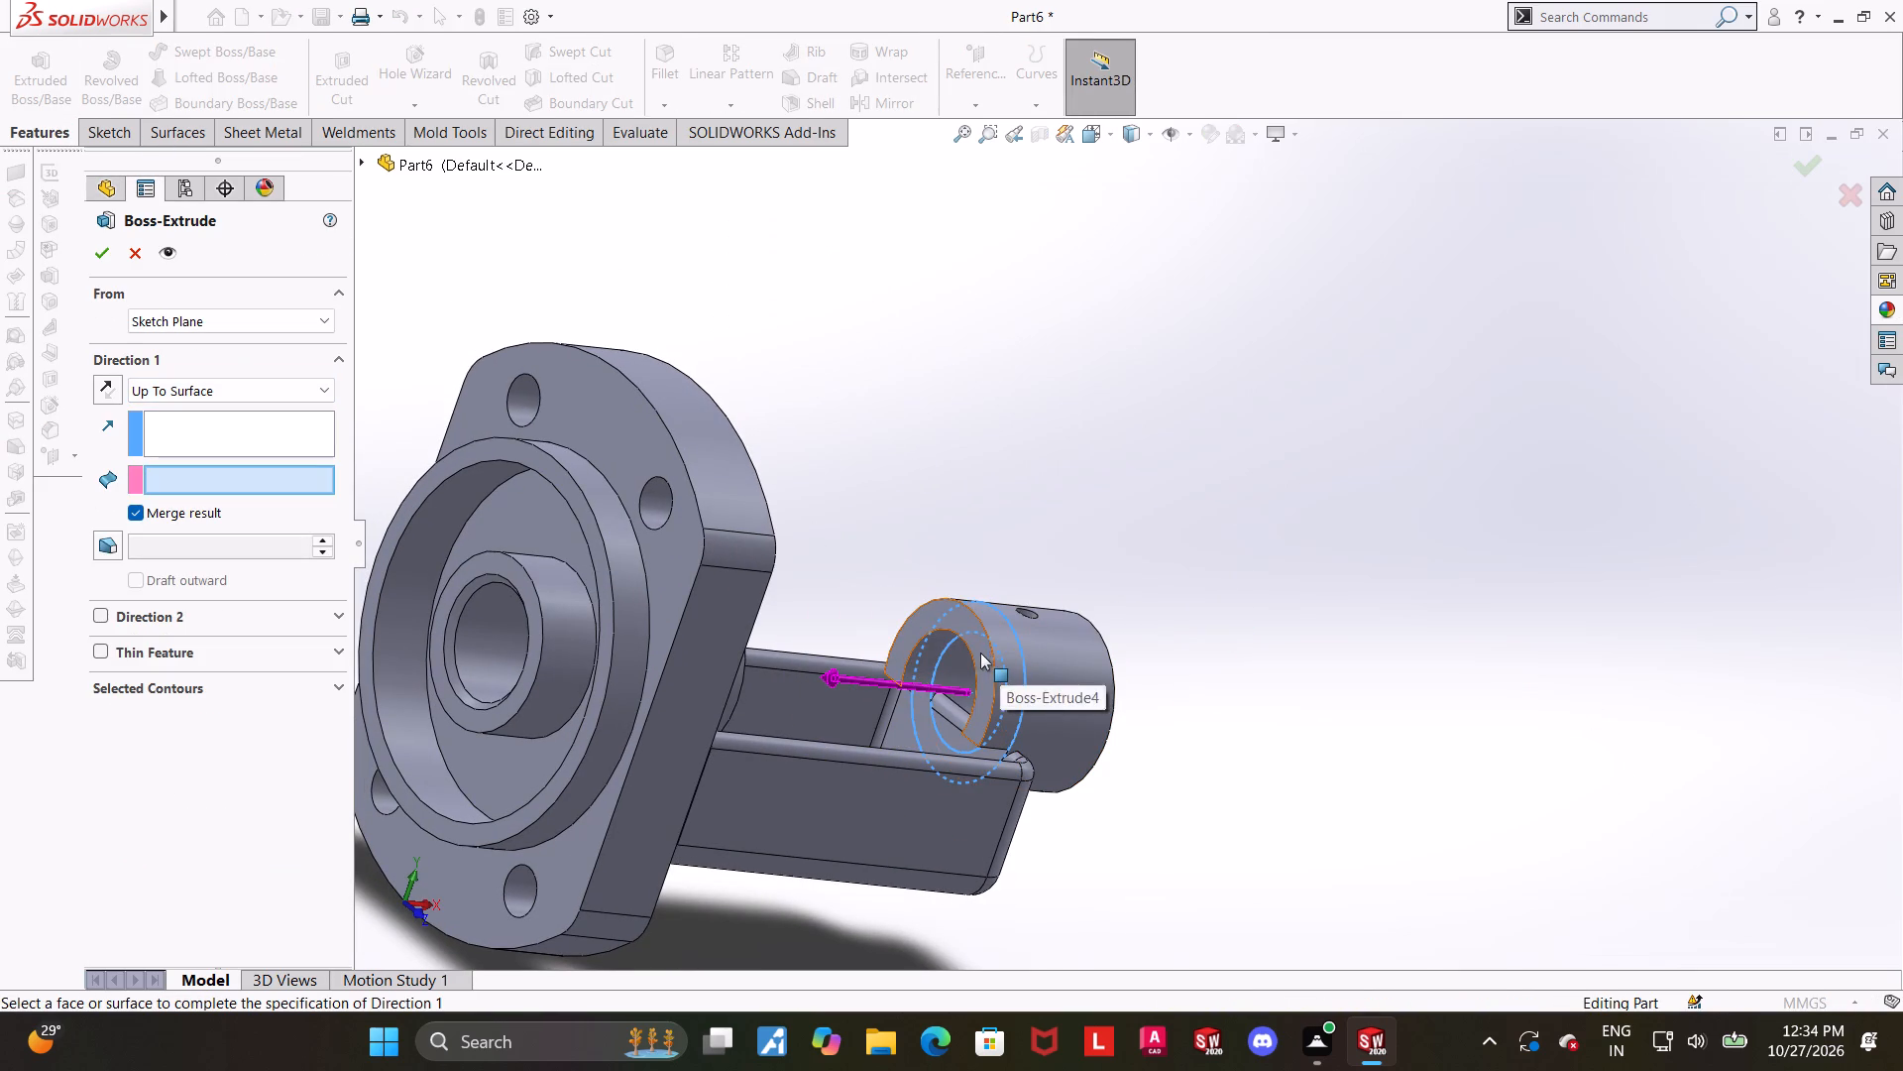
left_click(107, 250)
left_click(1329, 570)
Examine the boss, sleeve bore and shelled block from several angles, including isometric and top views.
middle_click_drag(1330, 592, 1286, 604)
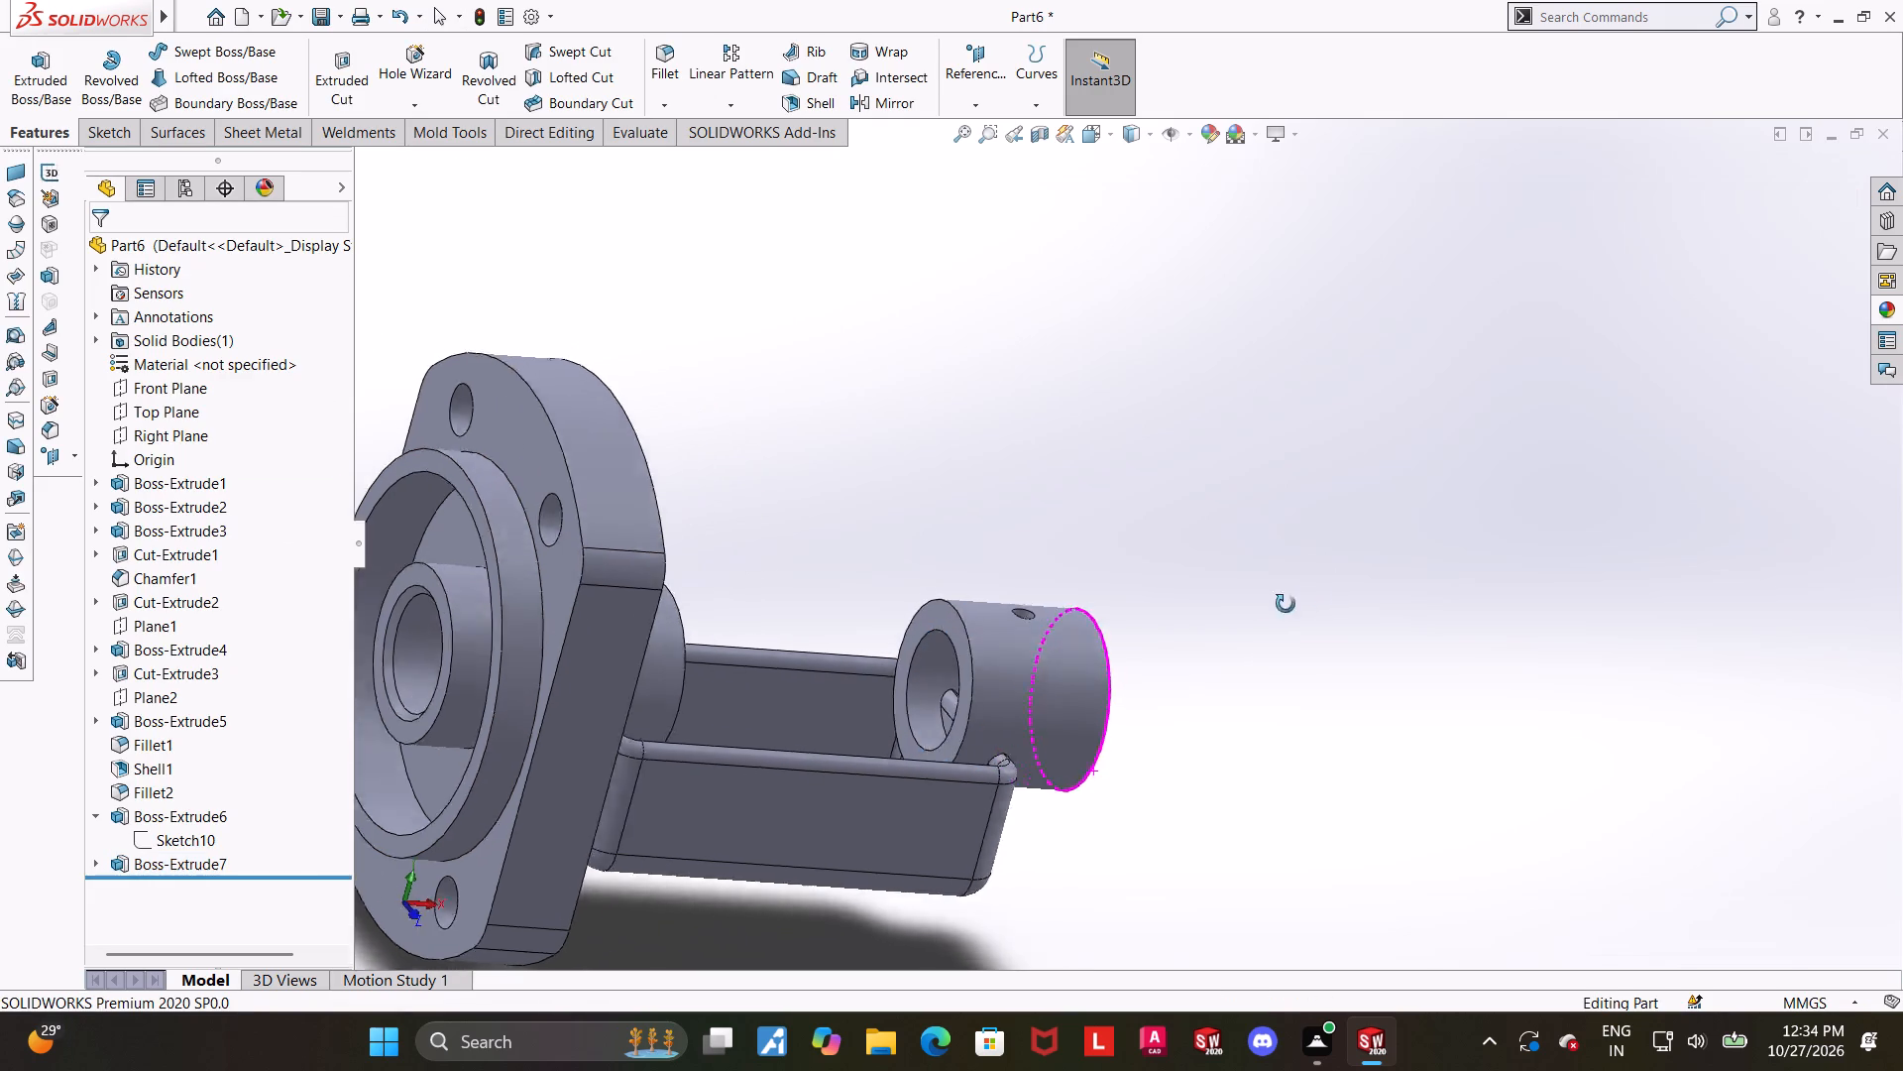
middle_click_drag(1286, 604, 1044, 597)
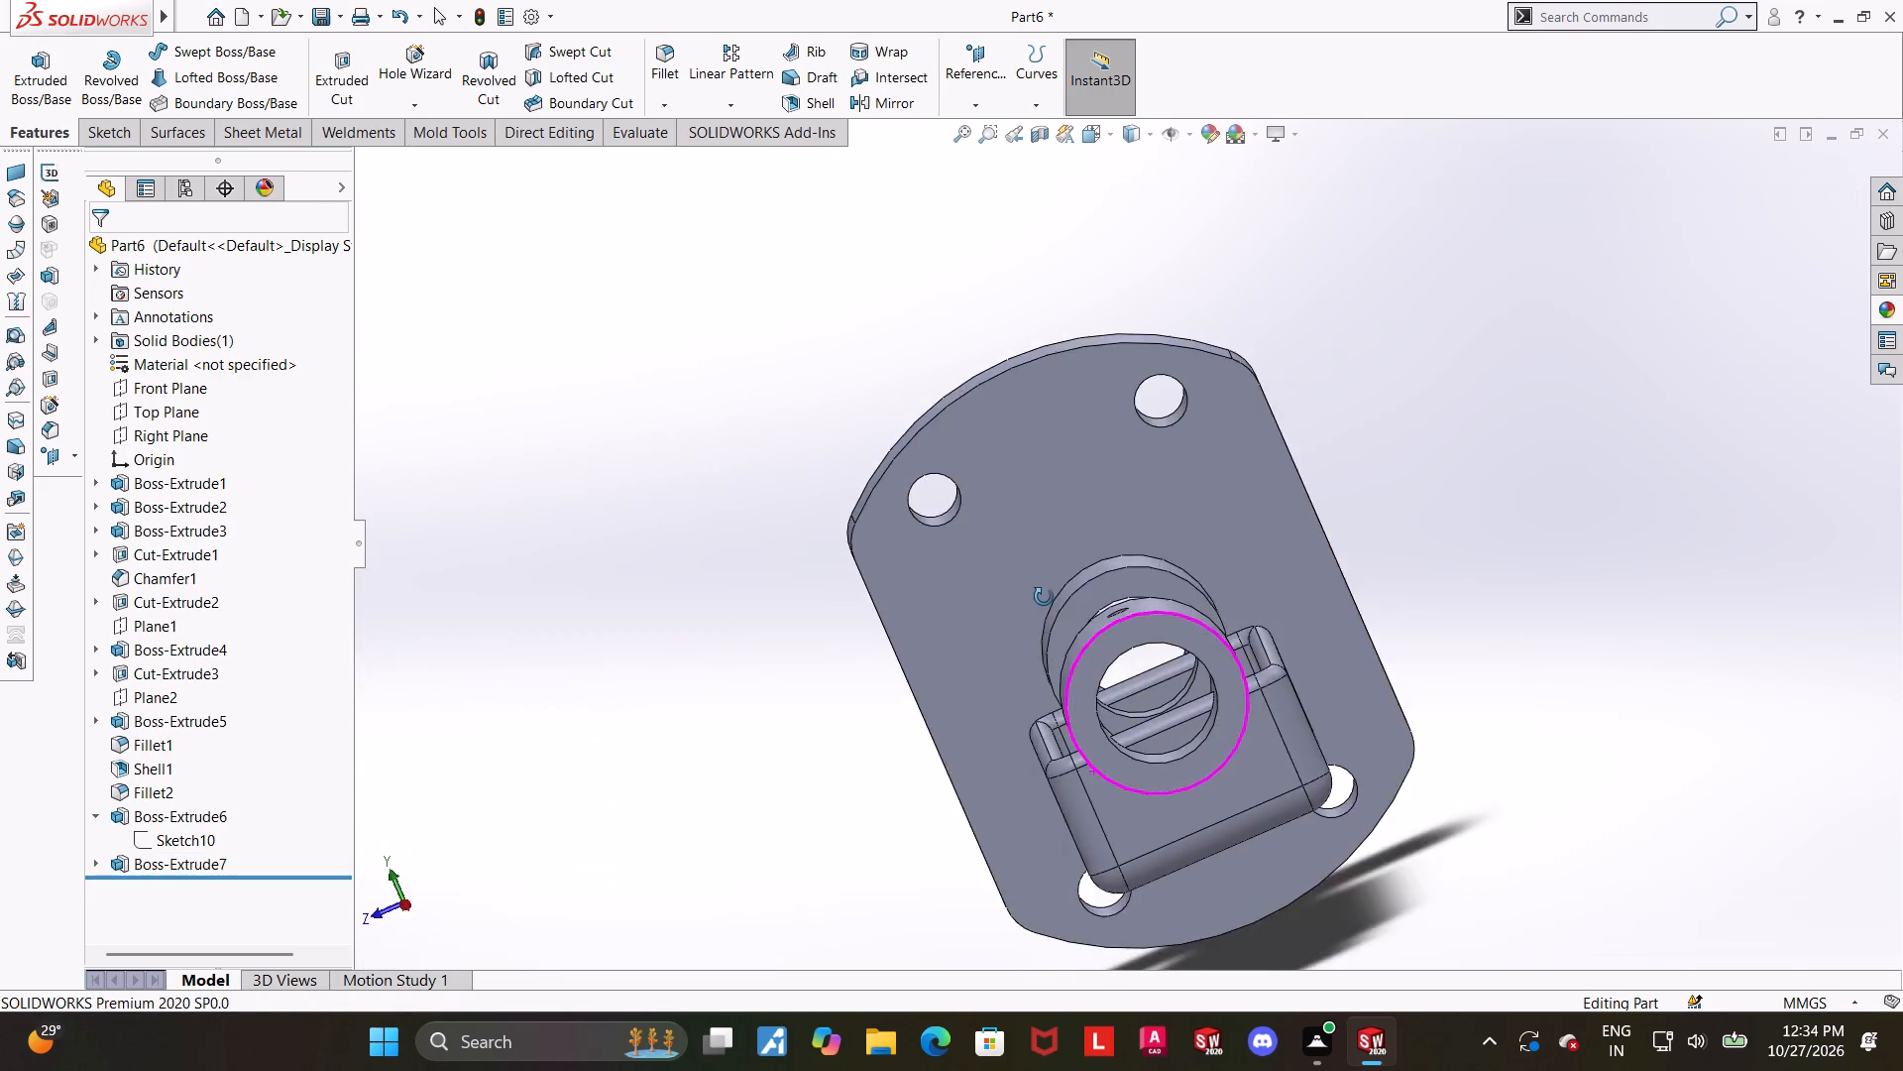
middle_click_drag(1044, 597, 1154, 602)
left_click(1638, 682)
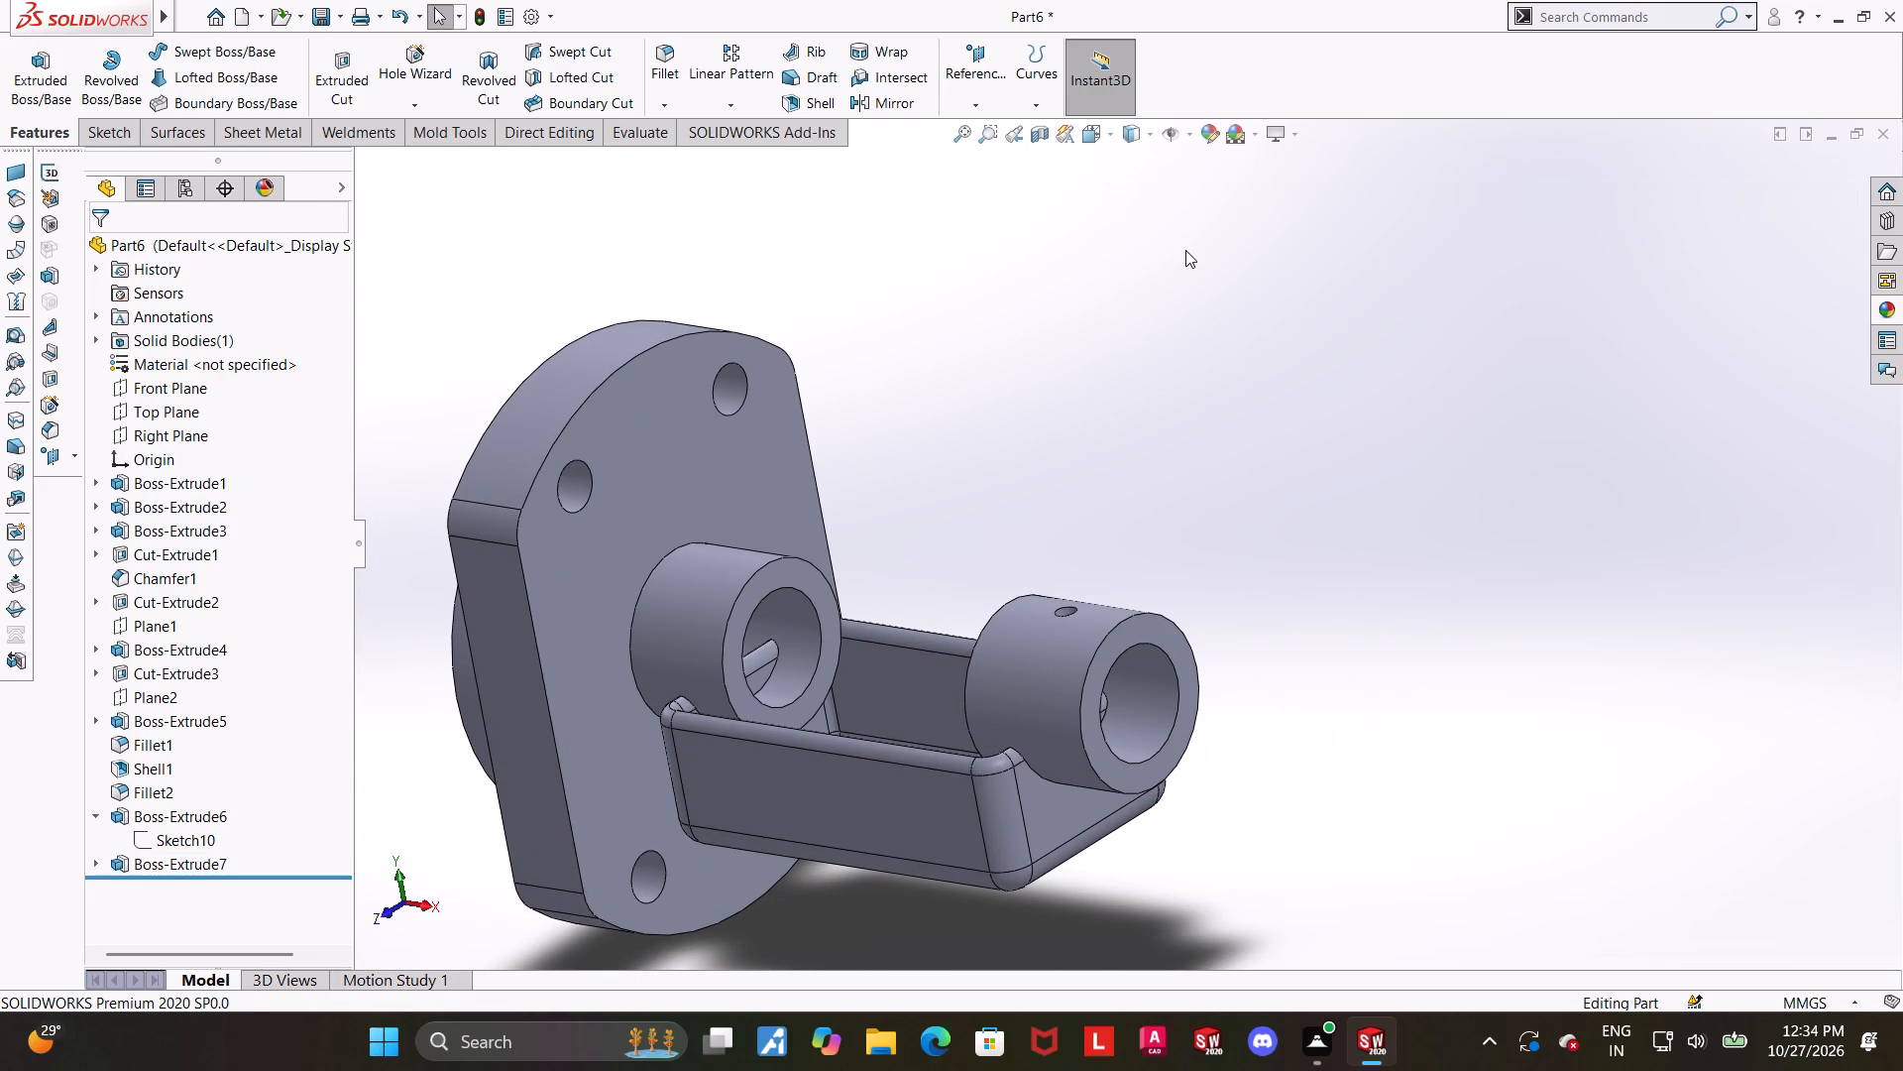
key("ctrl+7")
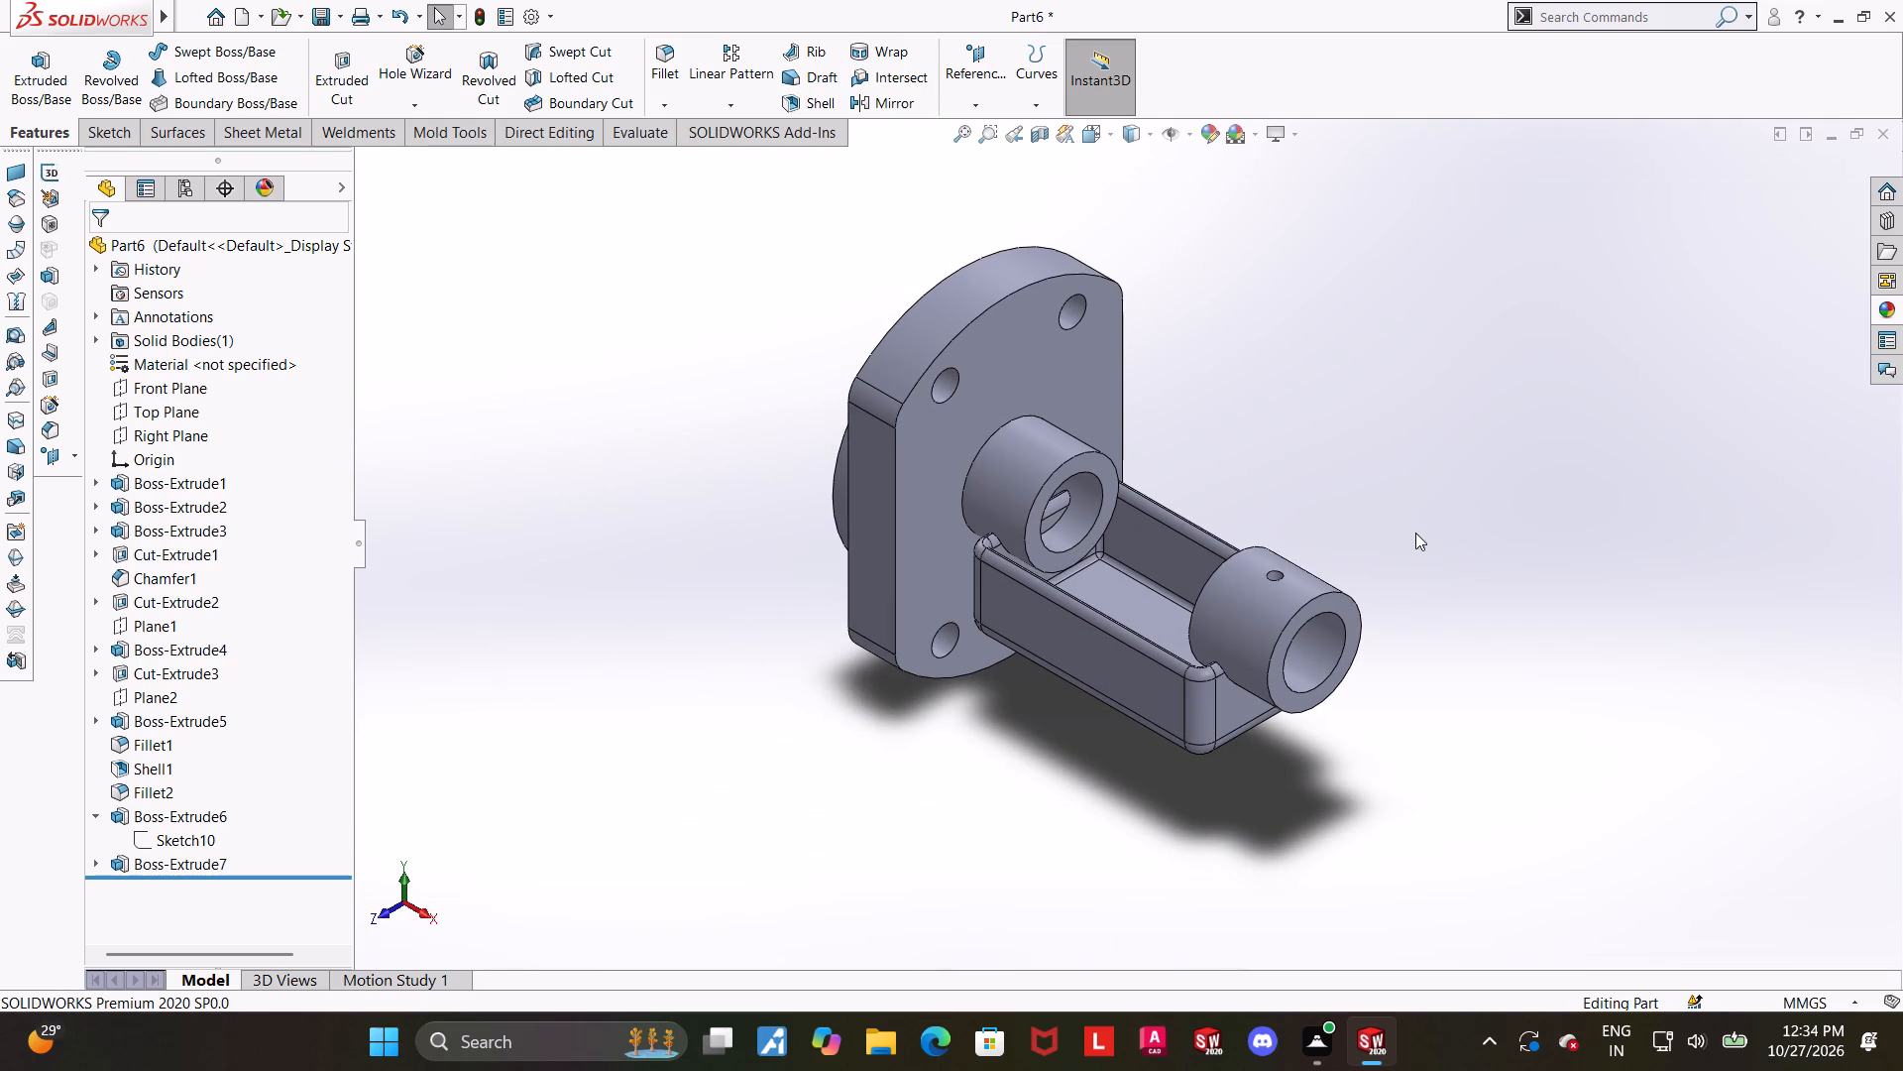
middle_click_drag(1237, 654, 1242, 591)
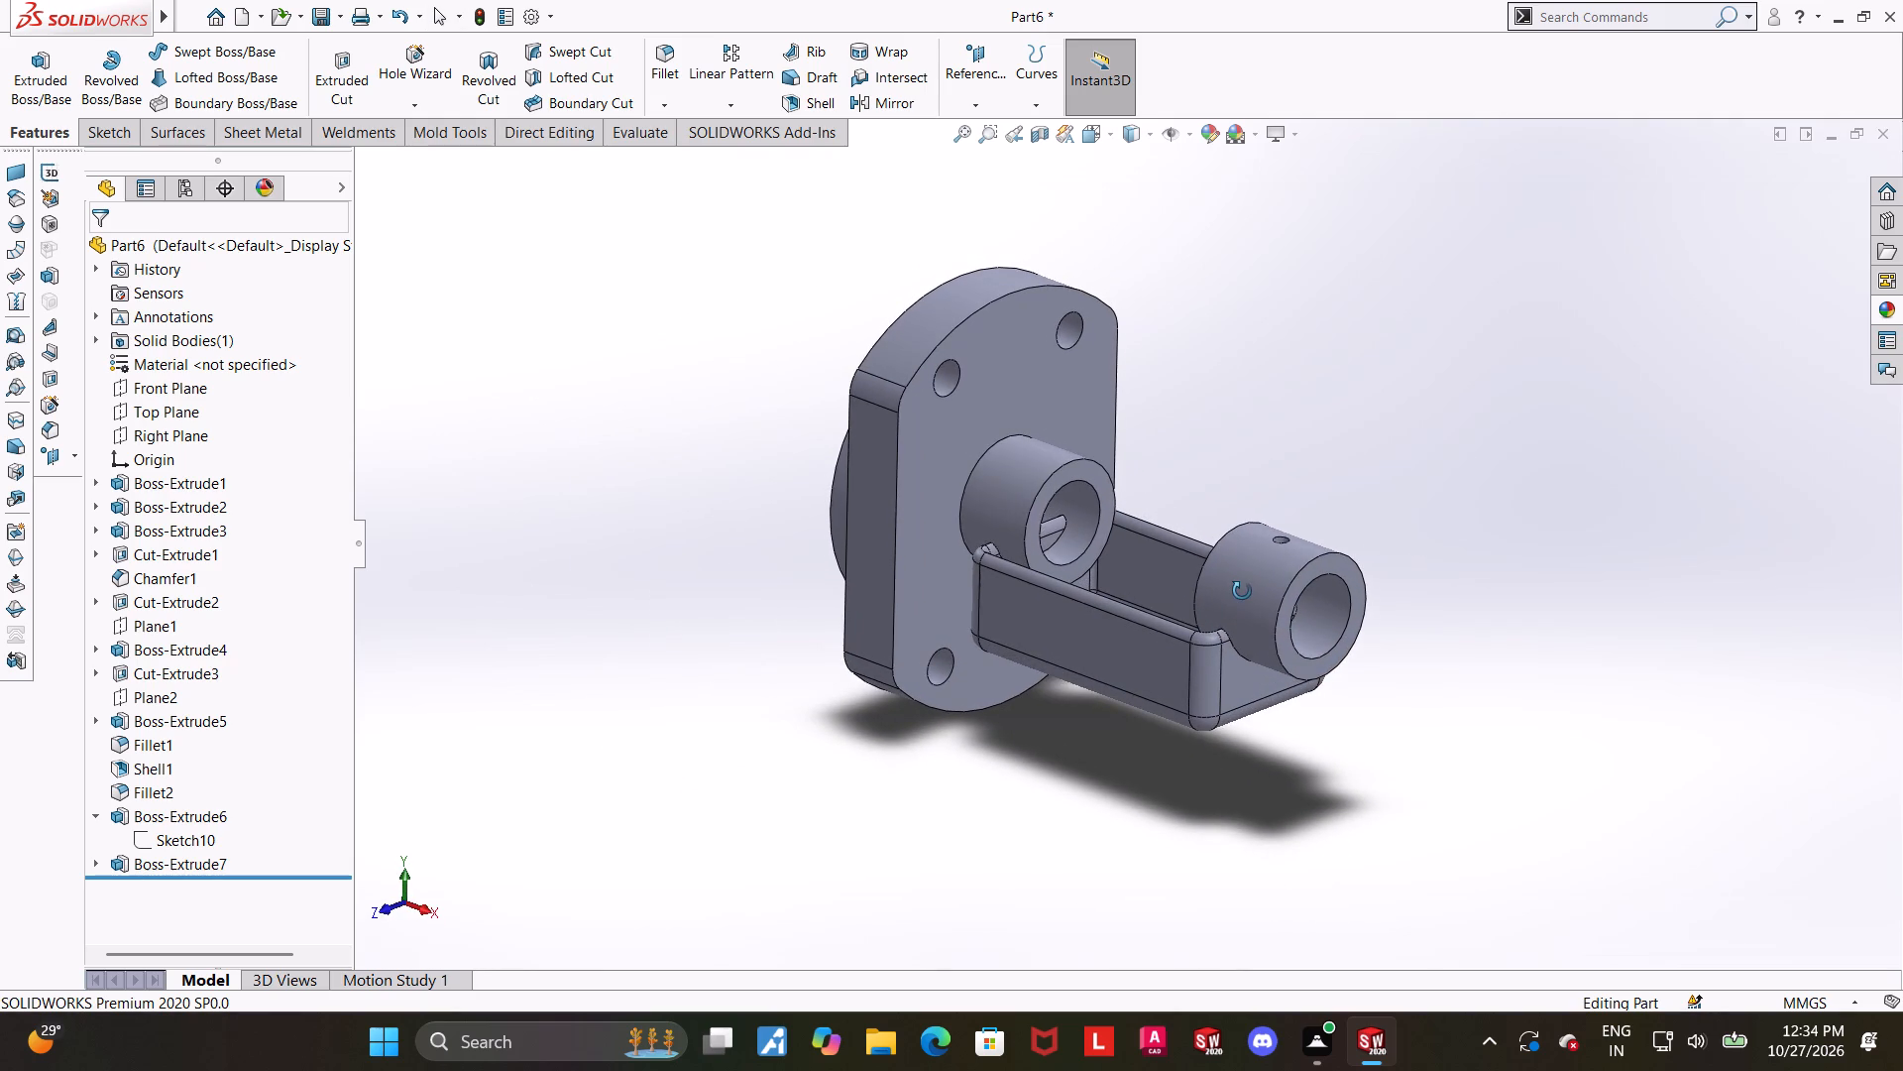
middle_click_drag(1242, 591, 1225, 592)
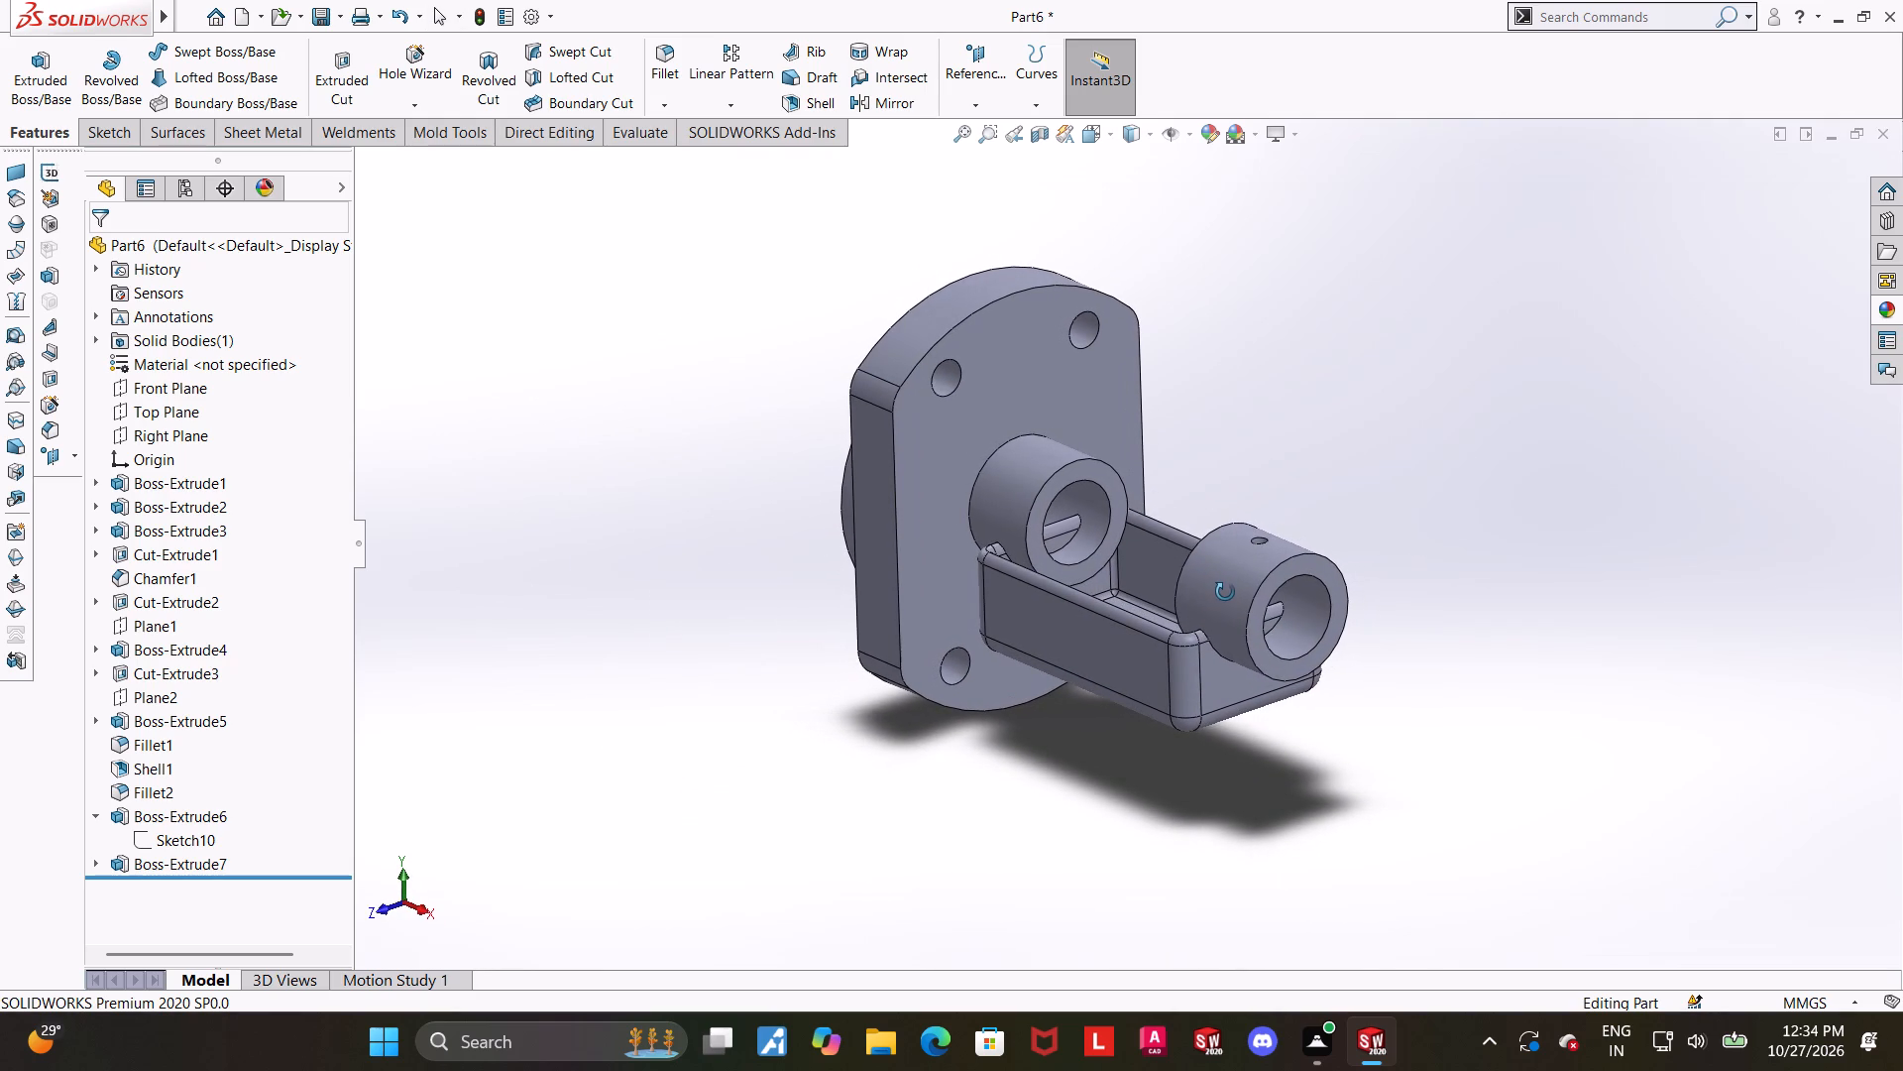
middle_click_drag(1225, 592, 1226, 594)
middle_click_drag(1401, 655, 1389, 558)
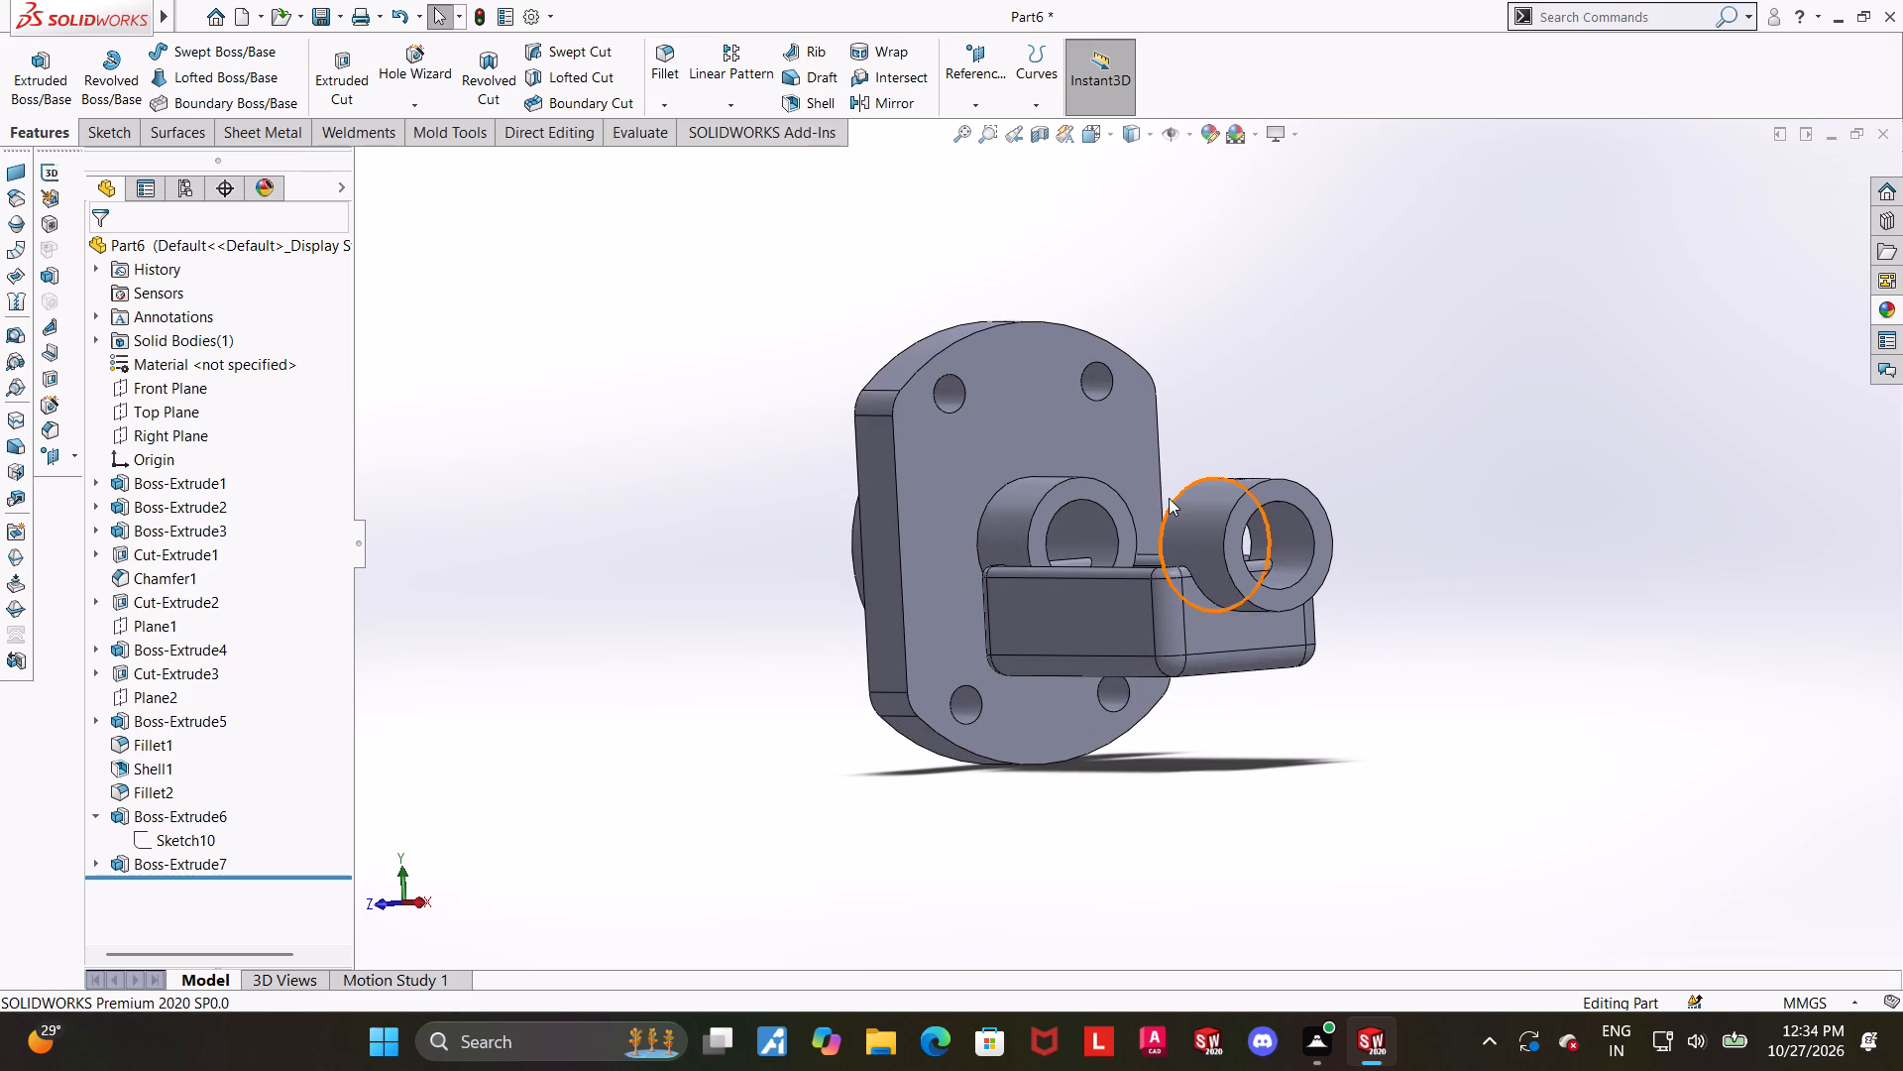
scroll(1169, 498, "down", 1)
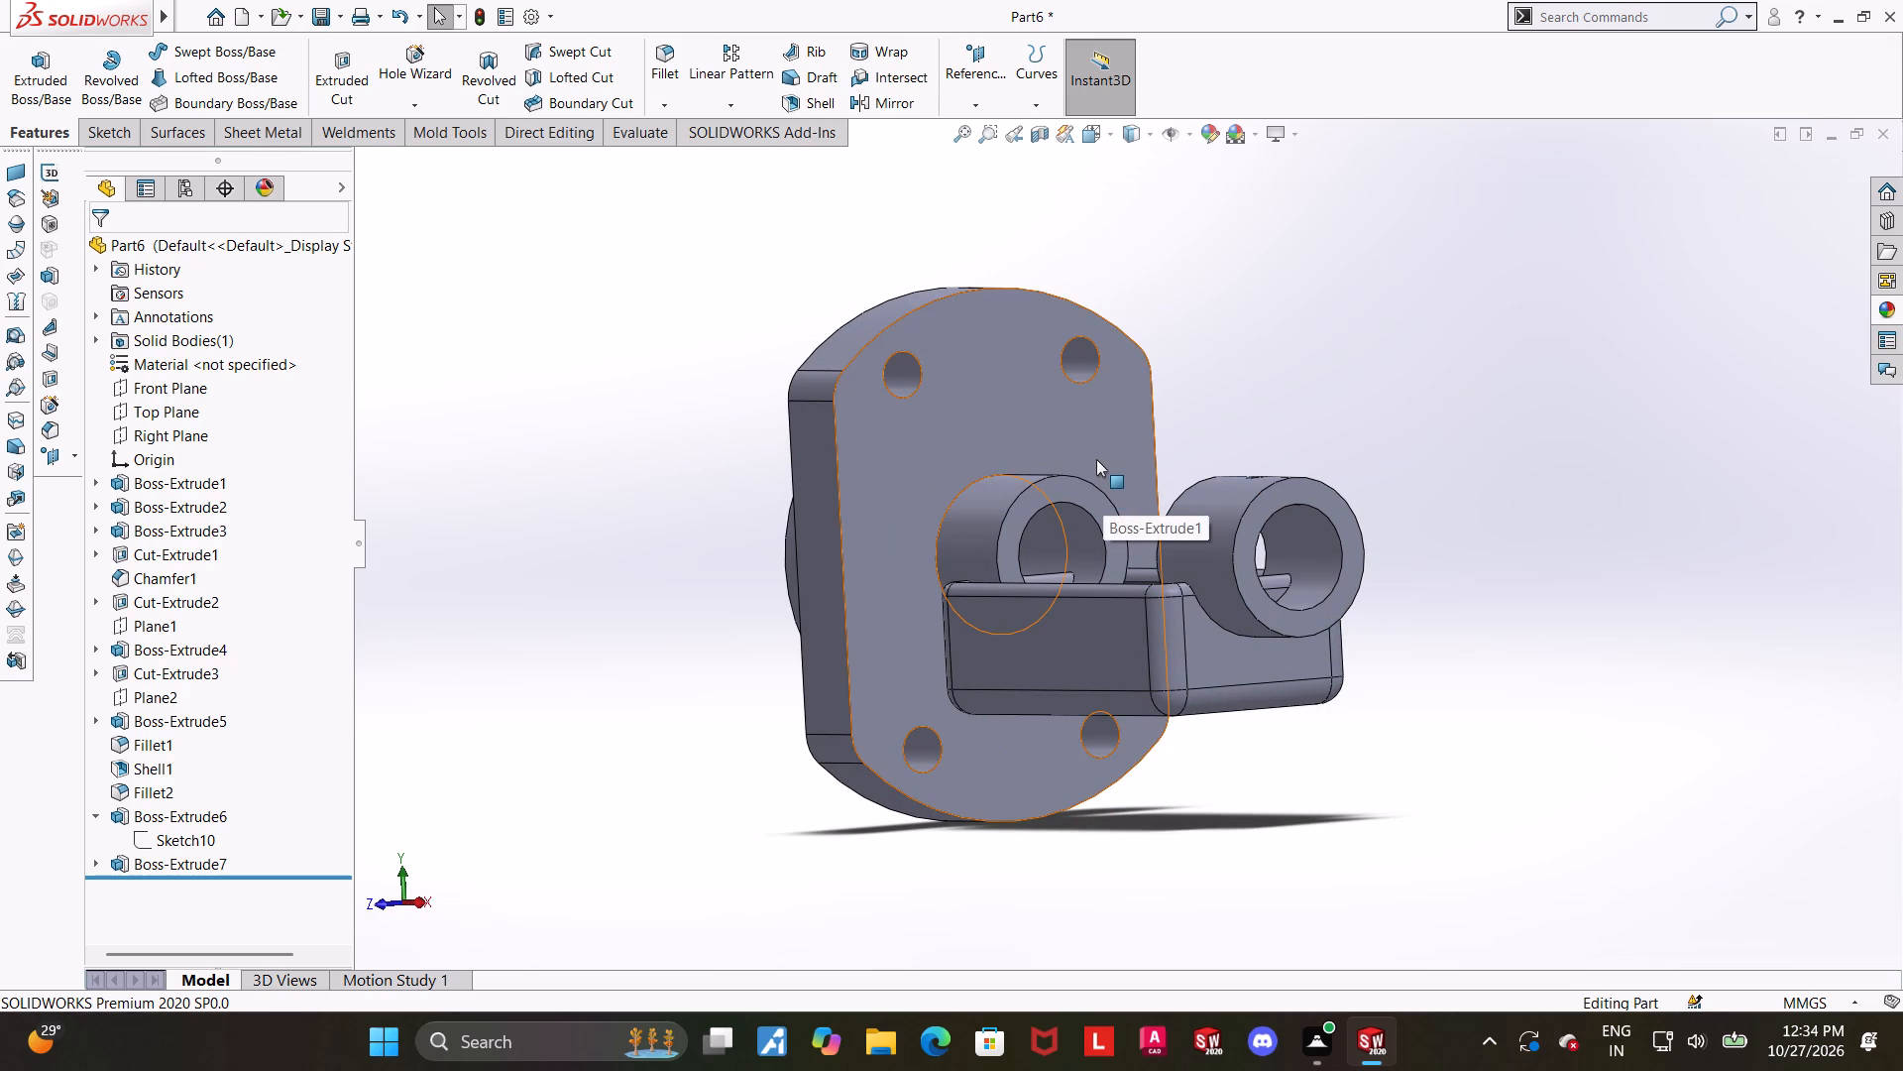
scroll(1064, 398, "down", 2)
scroll(1329, 419, "up", 1)
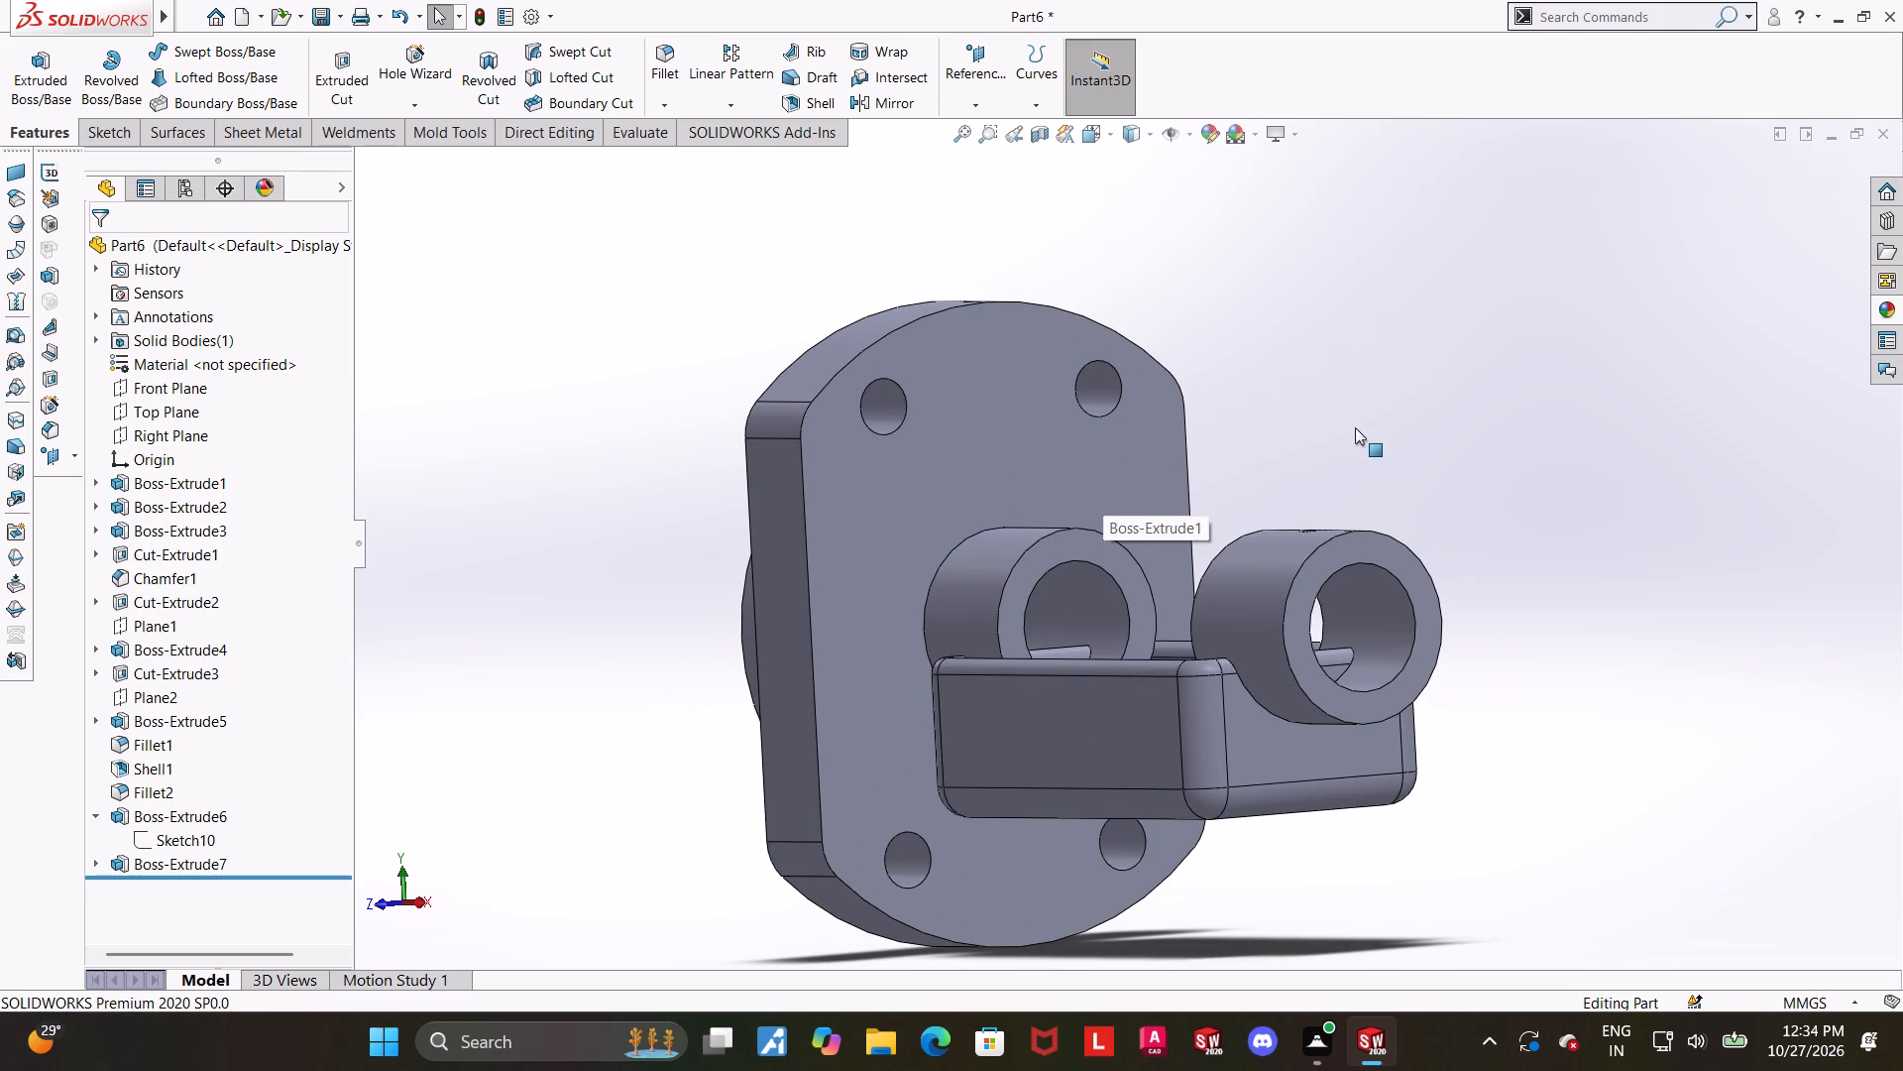
middle_click_drag(1511, 459, 1515, 564)
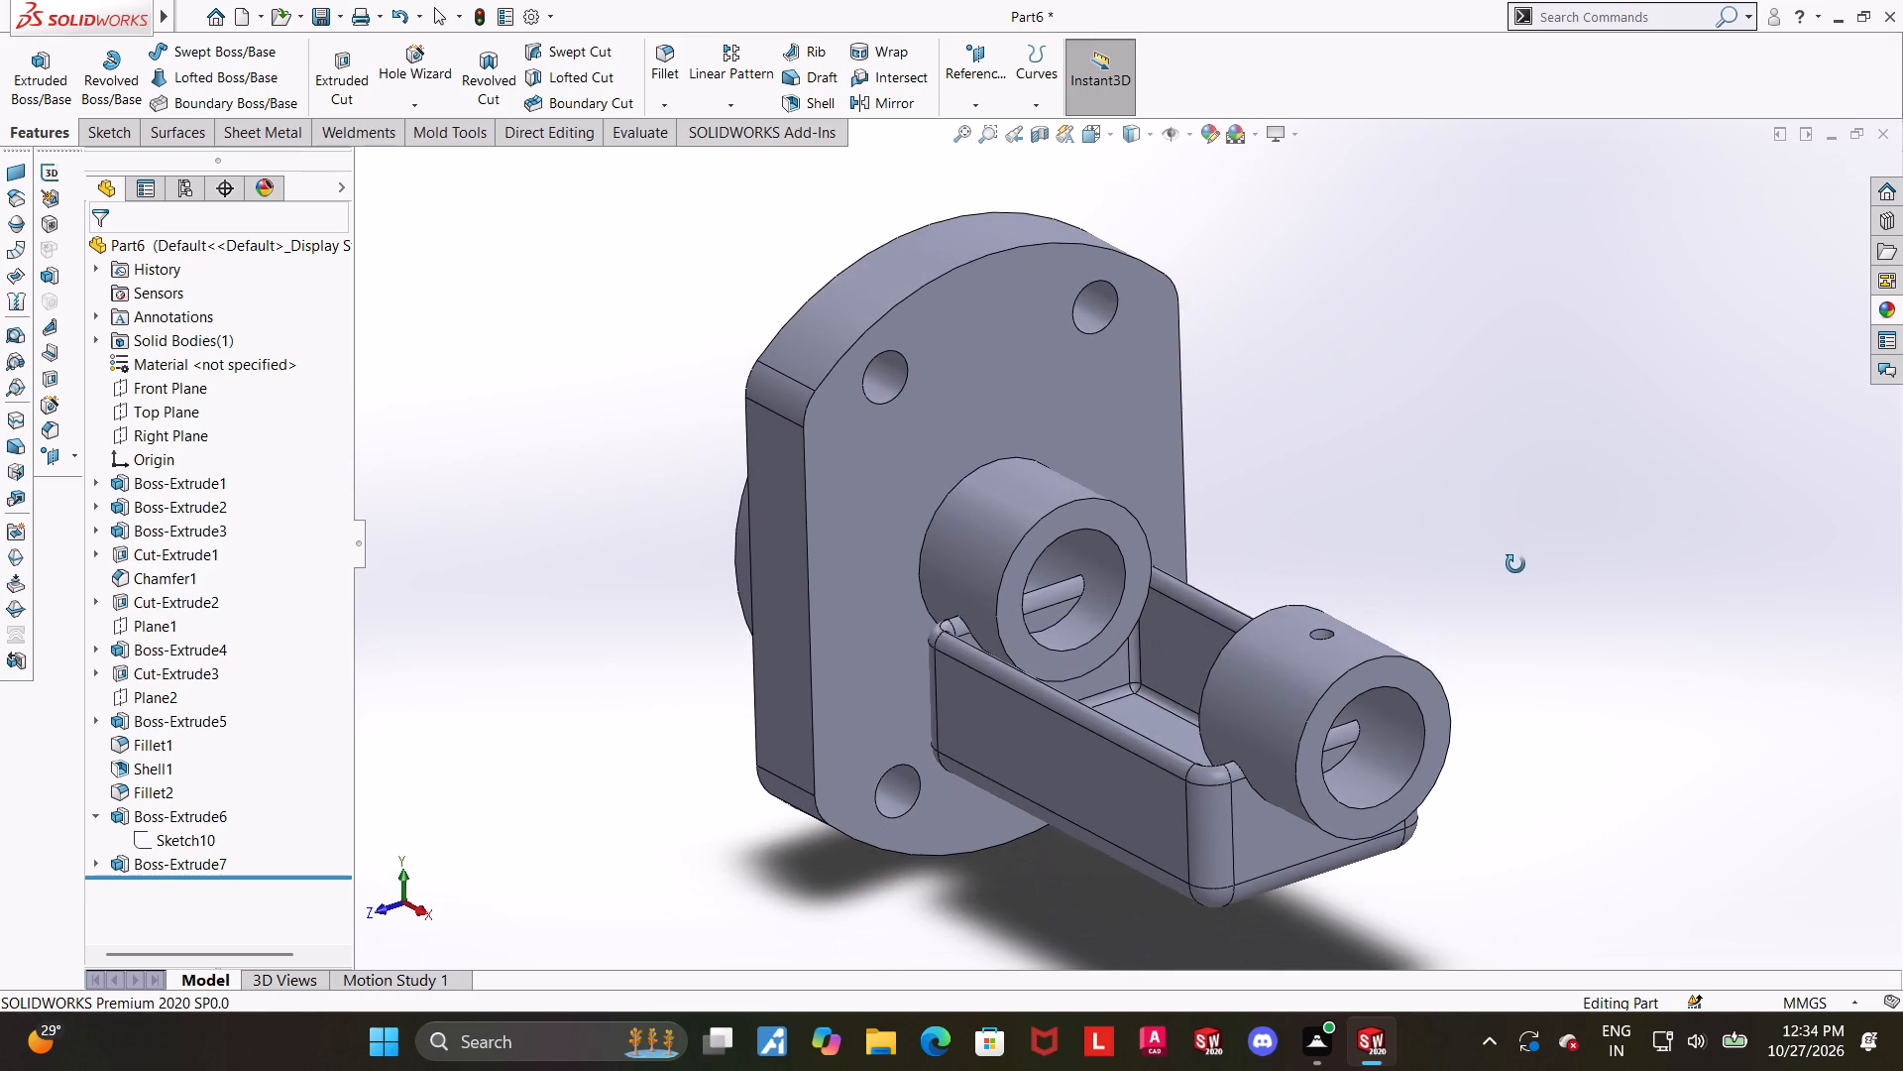
middle_click_drag(1515, 564, 1545, 537)
middle_click_drag(1414, 504, 1437, 529)
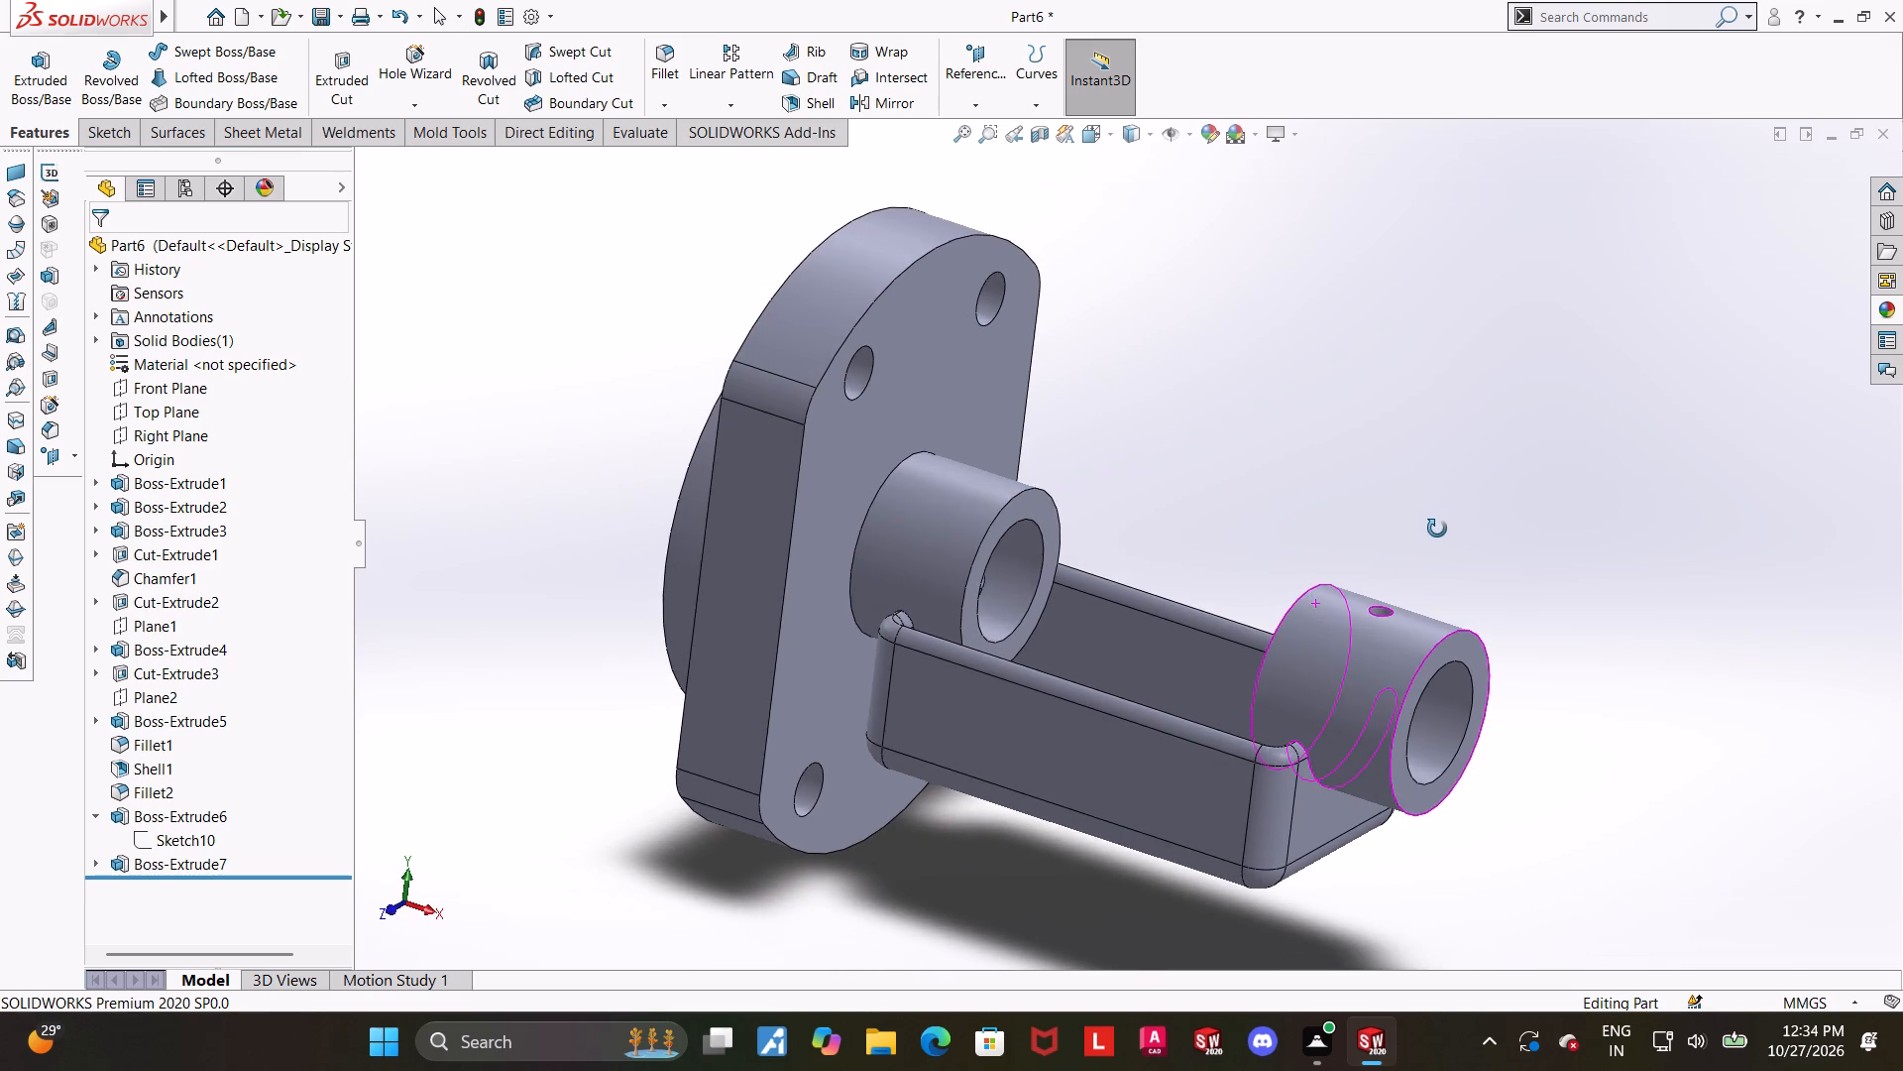
middle_click_drag(1437, 529, 1435, 551)
left_click(1081, 134)
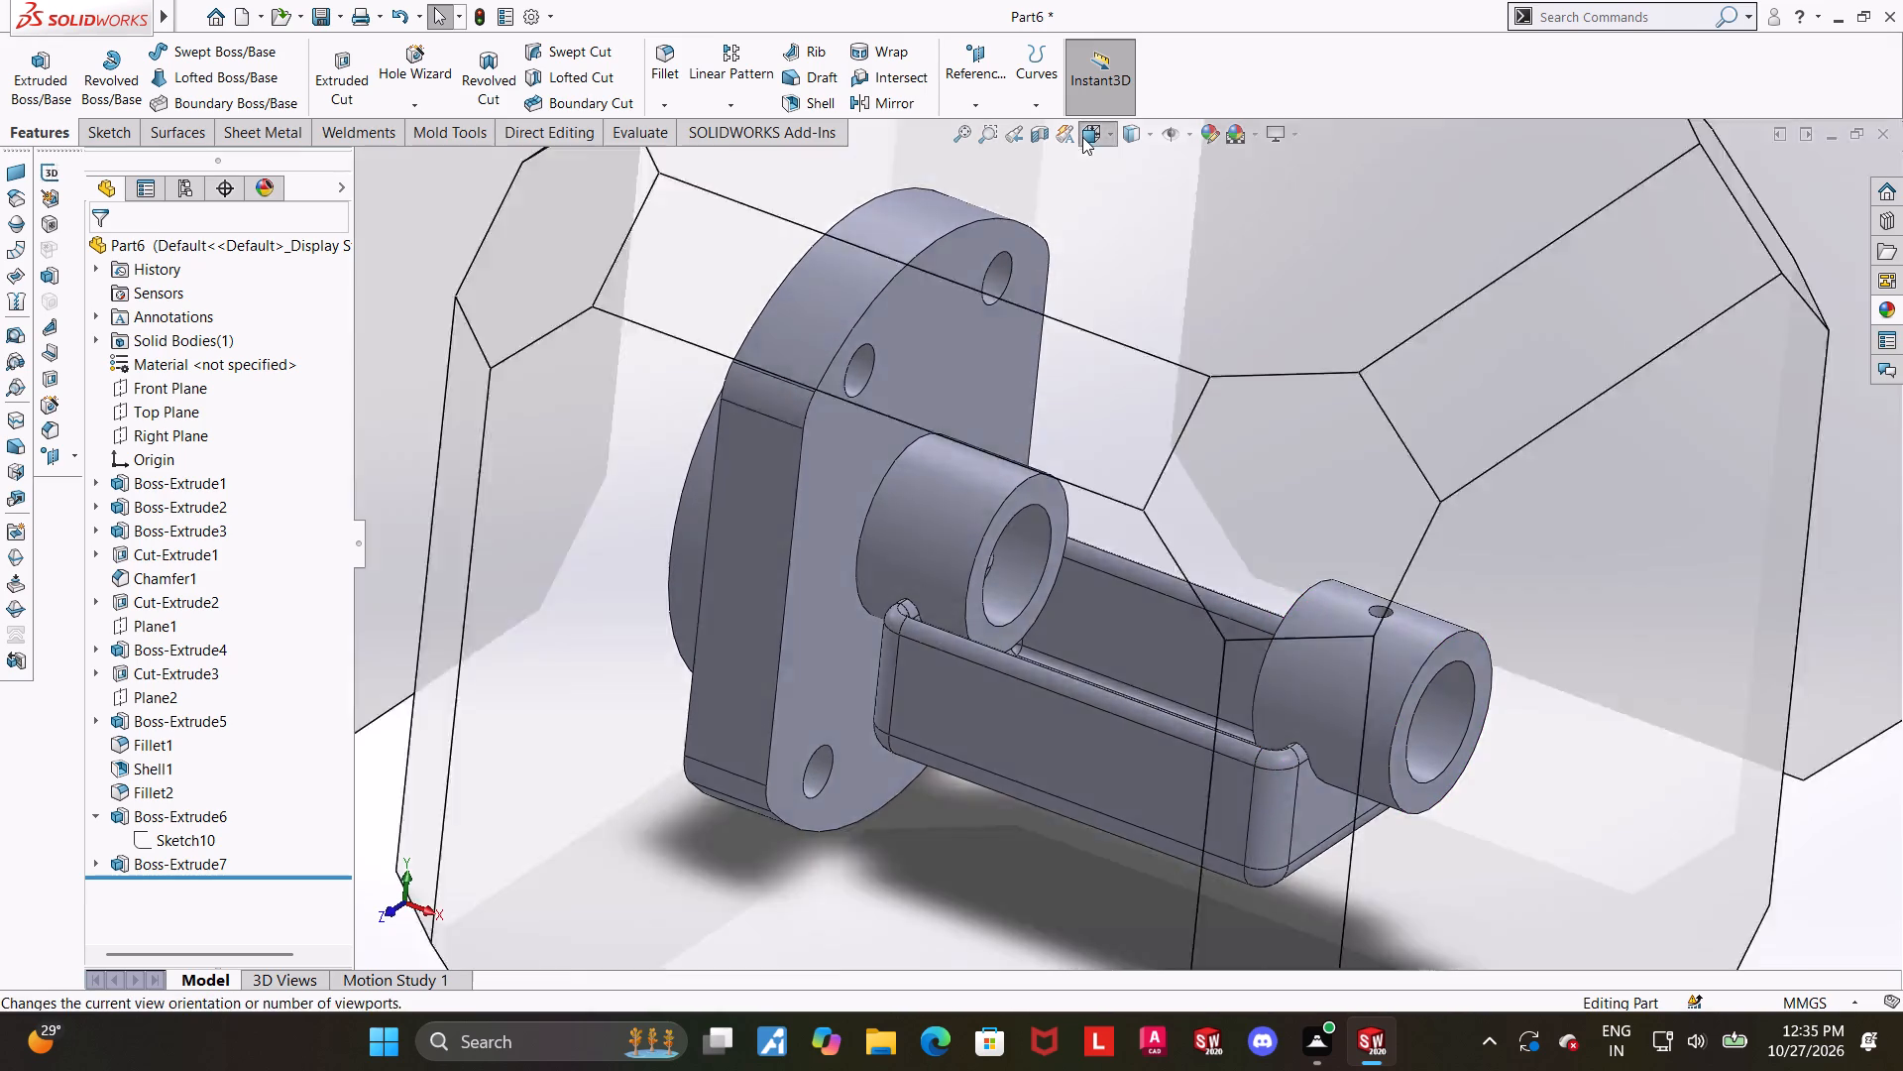
left_click(935, 442)
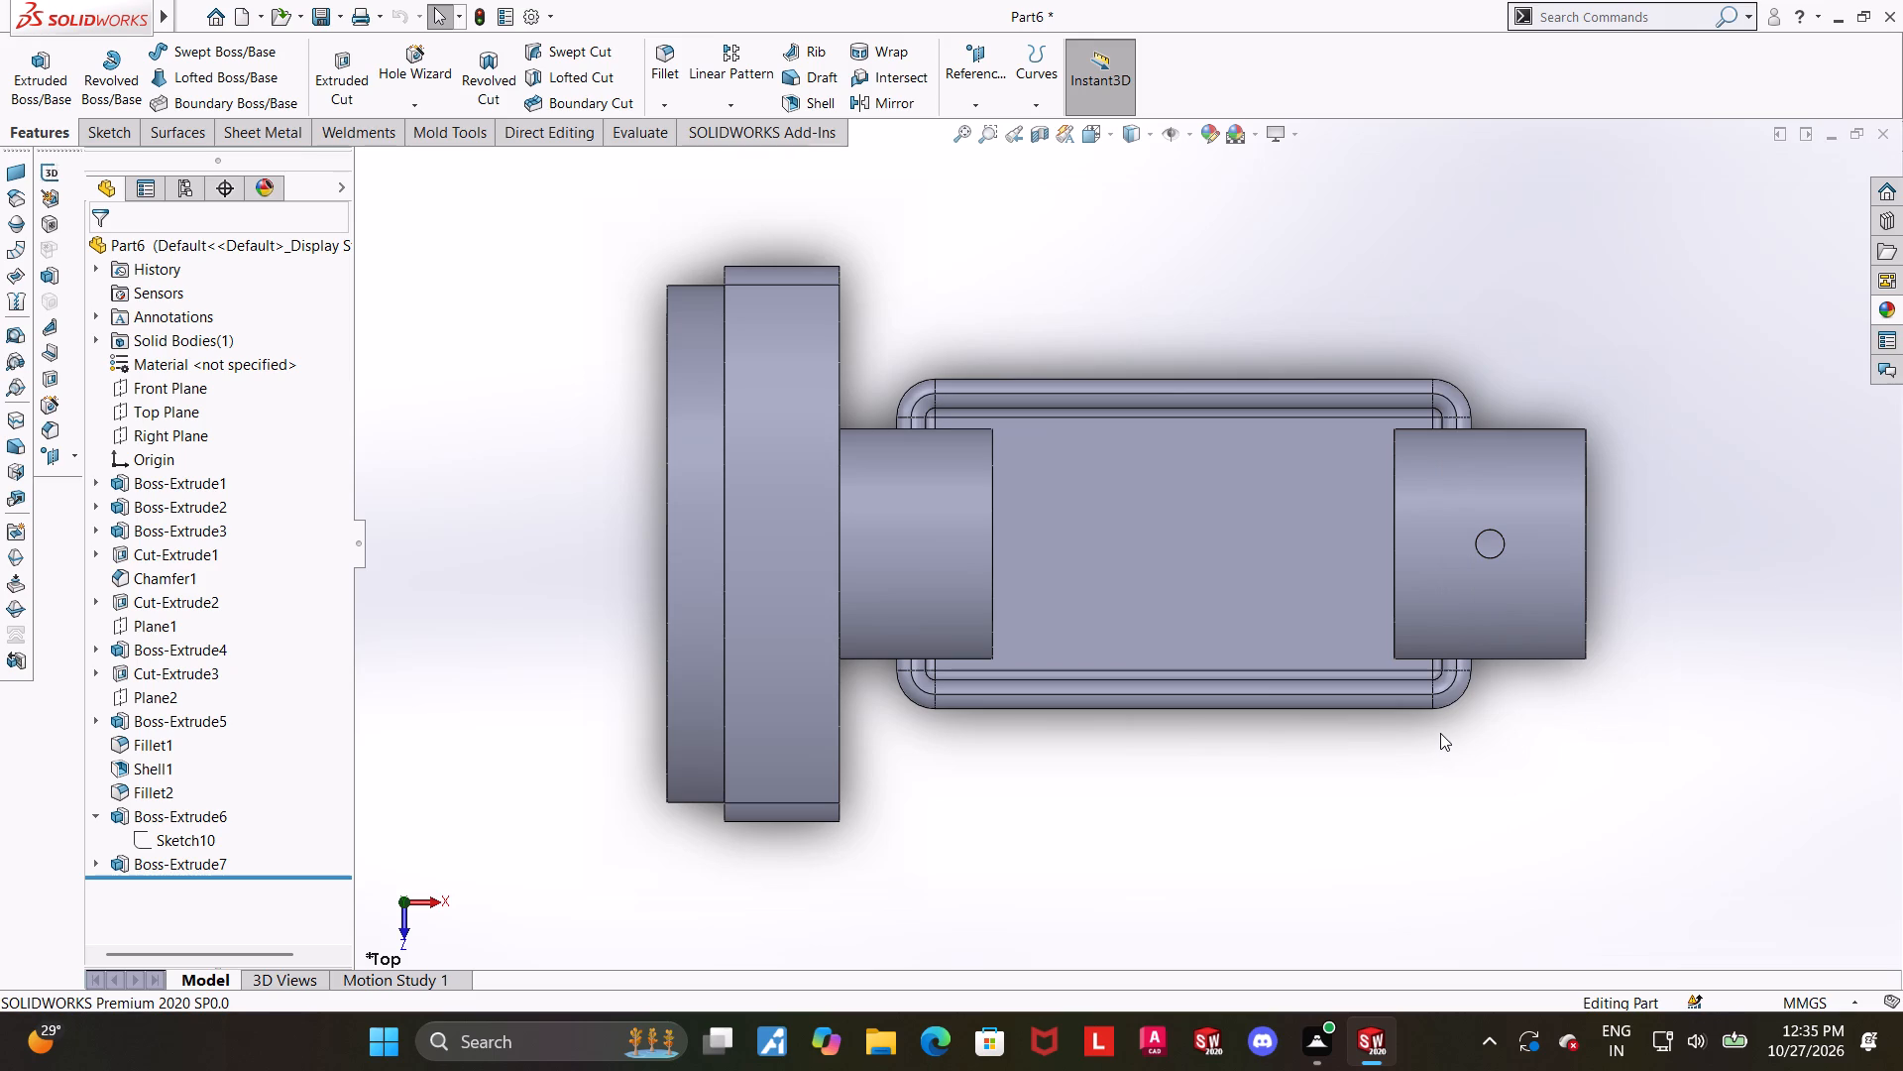
Edit the fillet around the shelled block's open rim and set its radius to 1.5 mm.
middle_click_drag(1284, 707, 1235, 415)
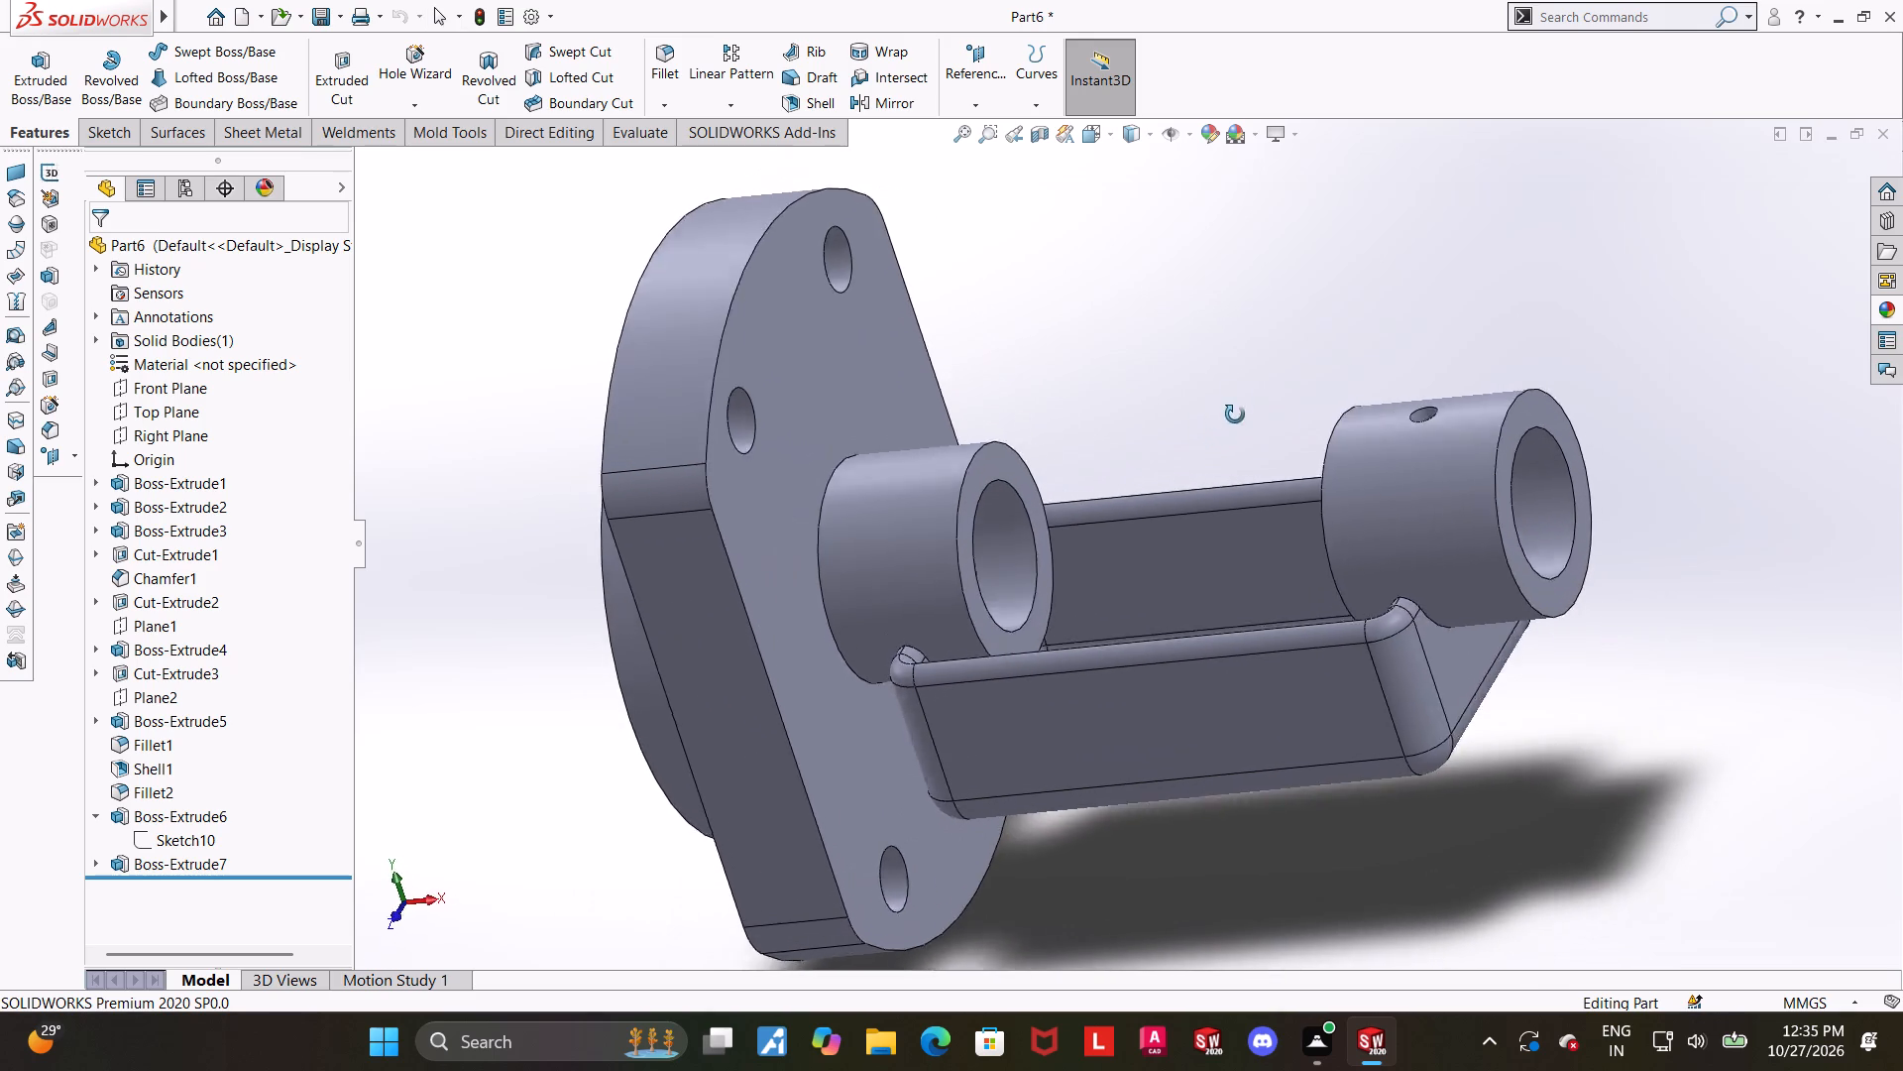
middle_click_drag(1235, 415, 1247, 379)
left_click(135, 792)
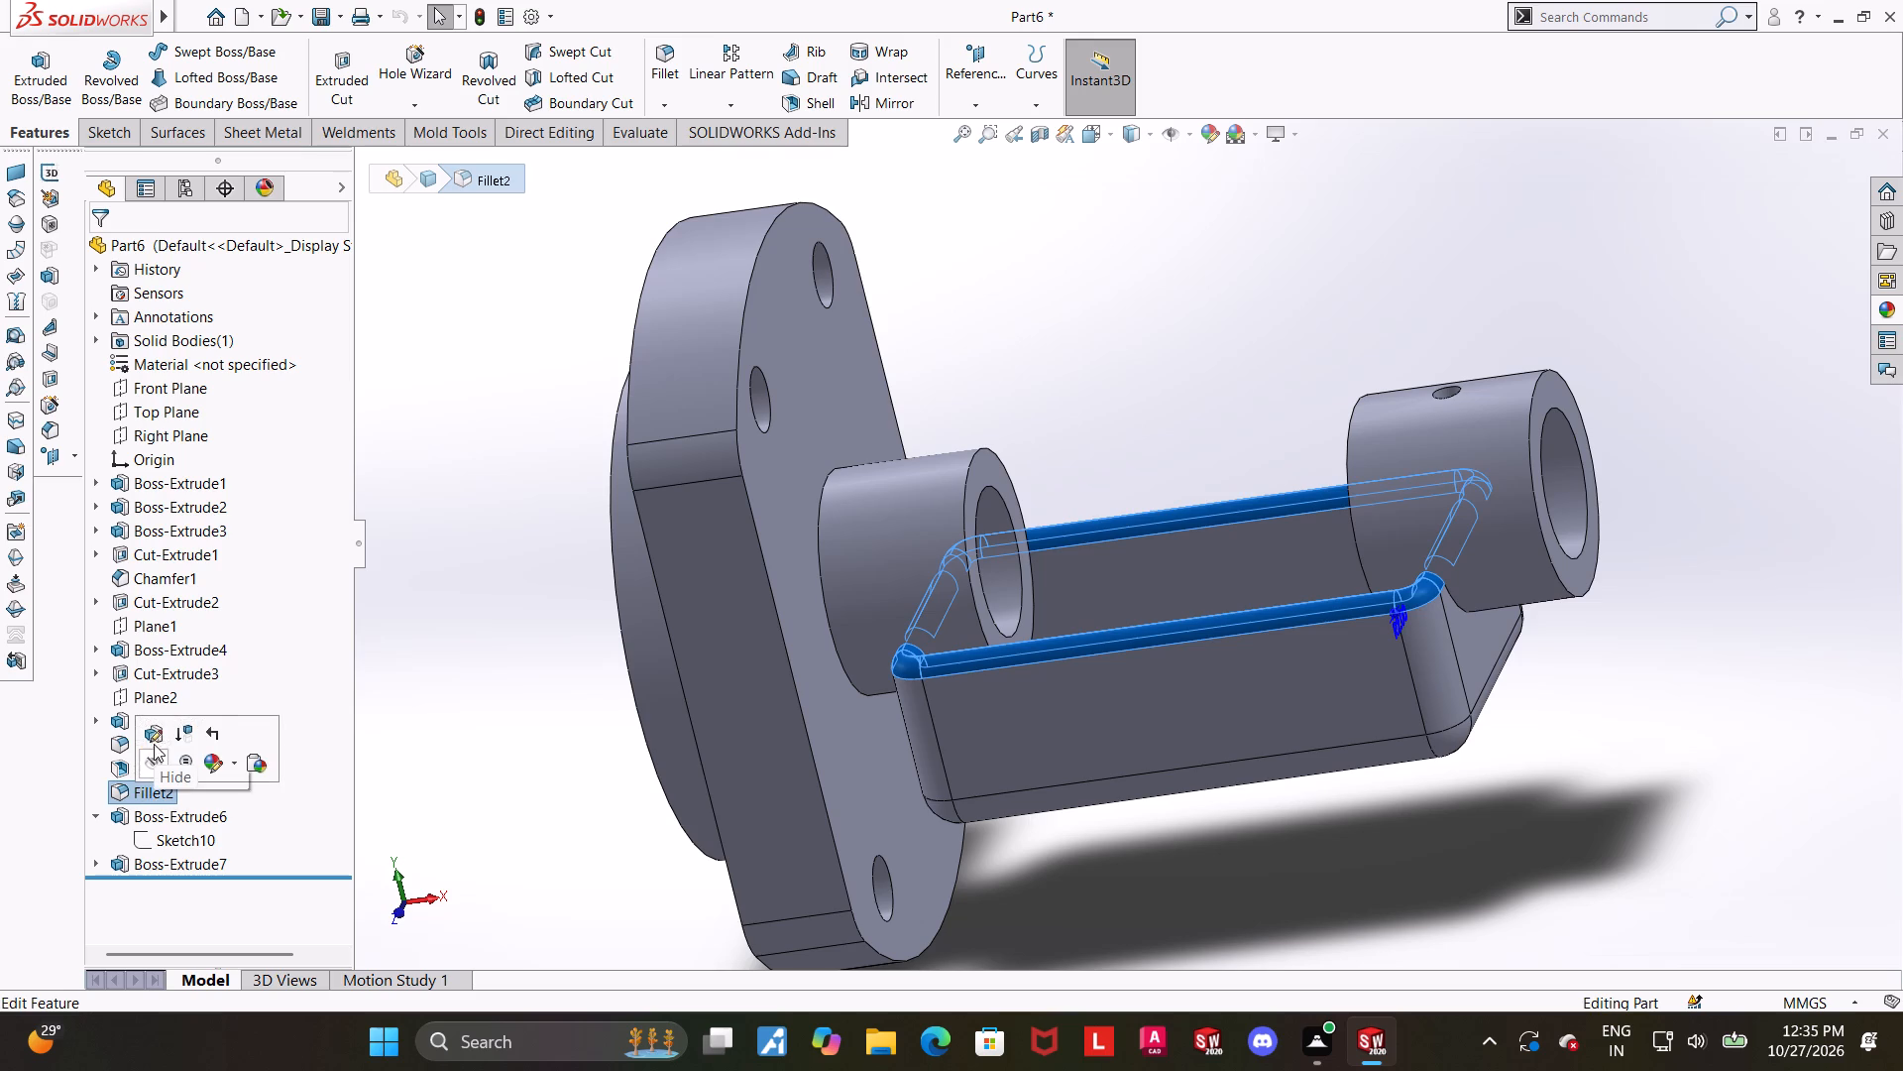
left_click(159, 730)
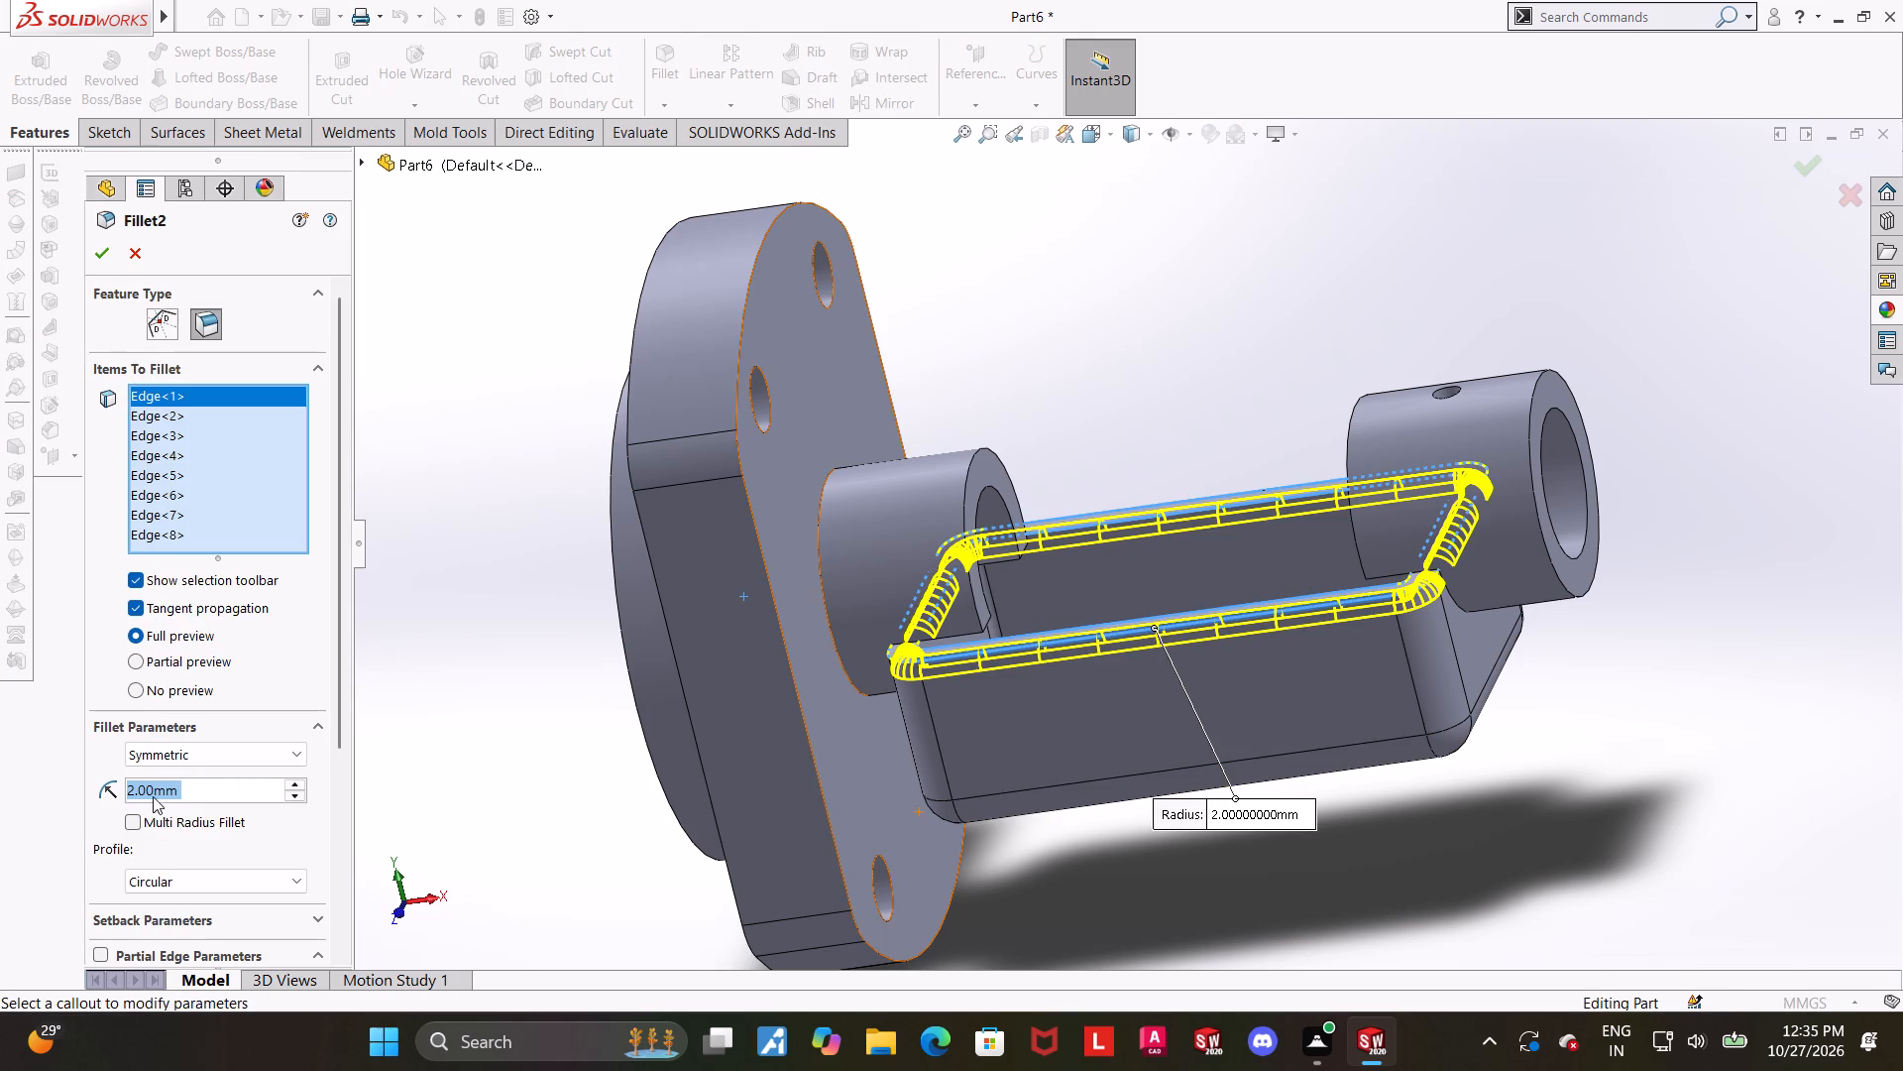
type("1.5")
key("Return")
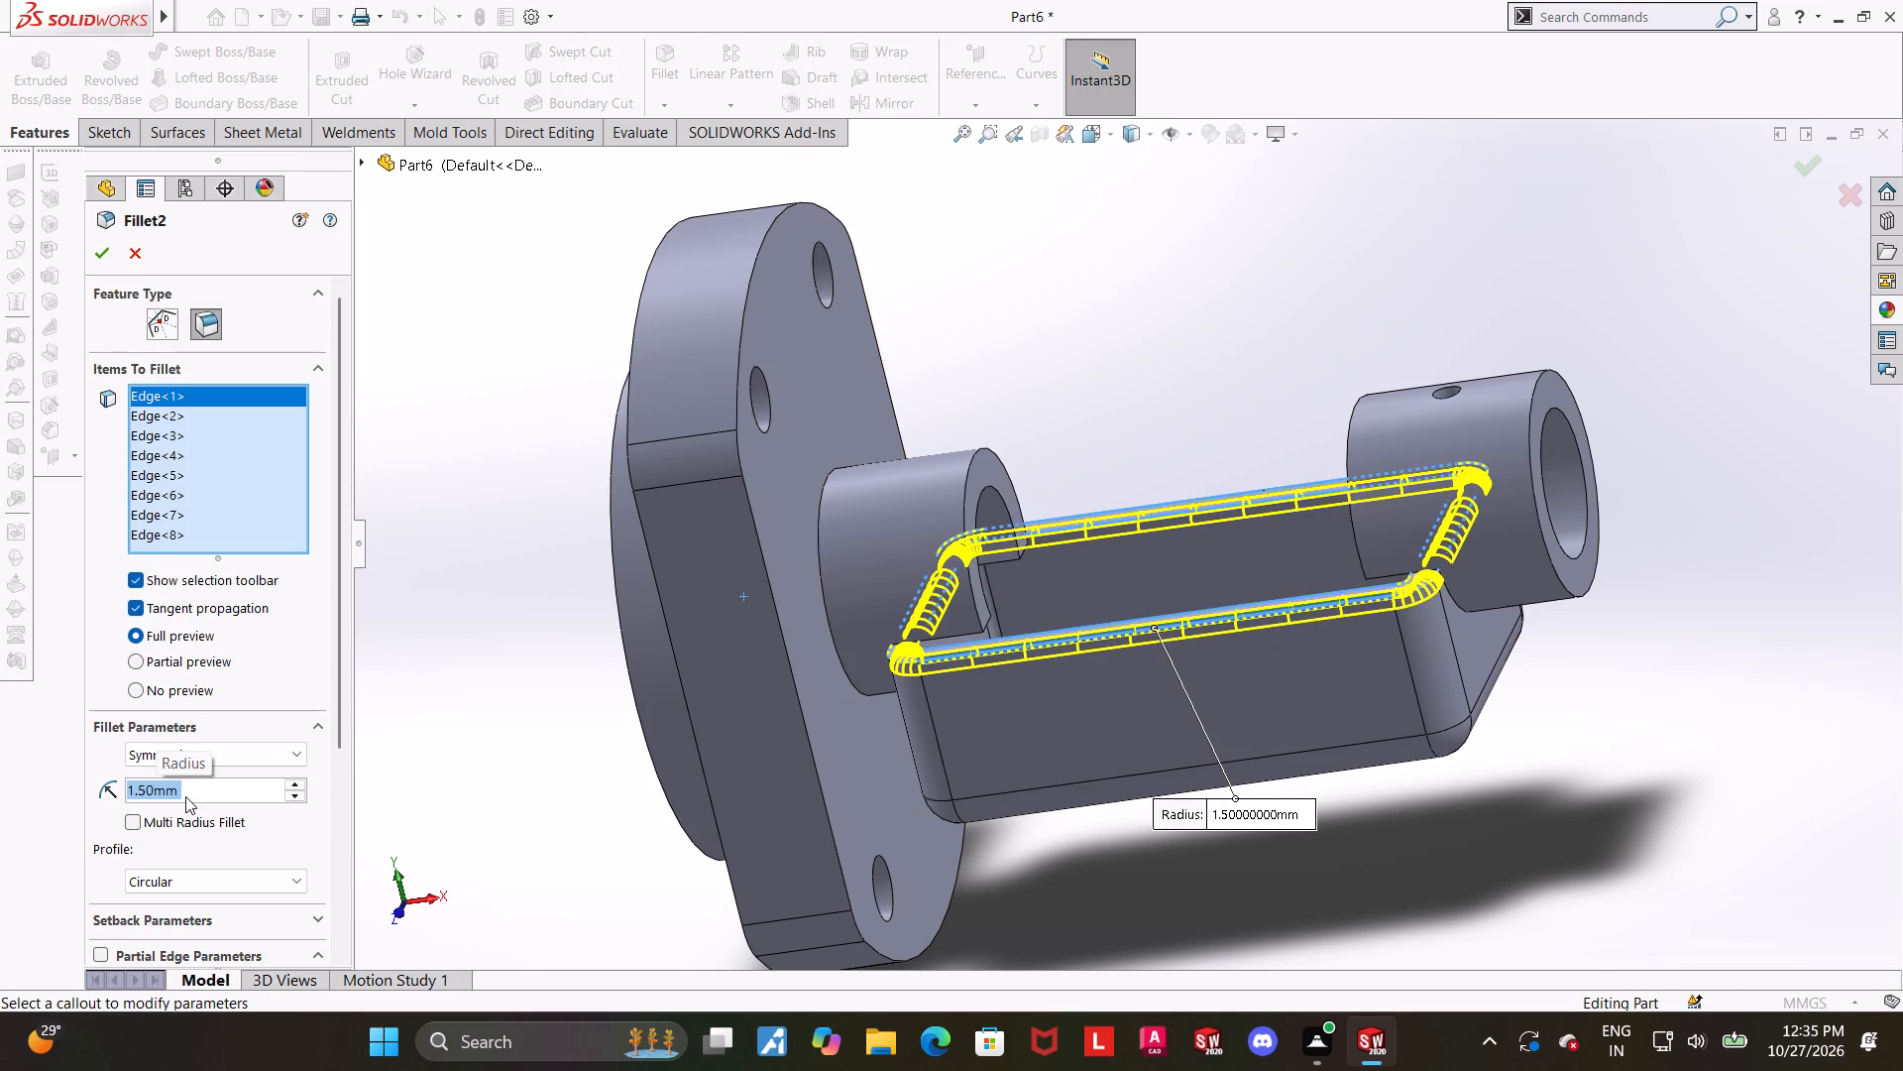
left_click(103, 250)
left_click(1279, 336)
Examine the flange, hollow boss, shelled block and sleeve from several angles, including right and front views.
middle_click_drag(1267, 350, 1249, 403)
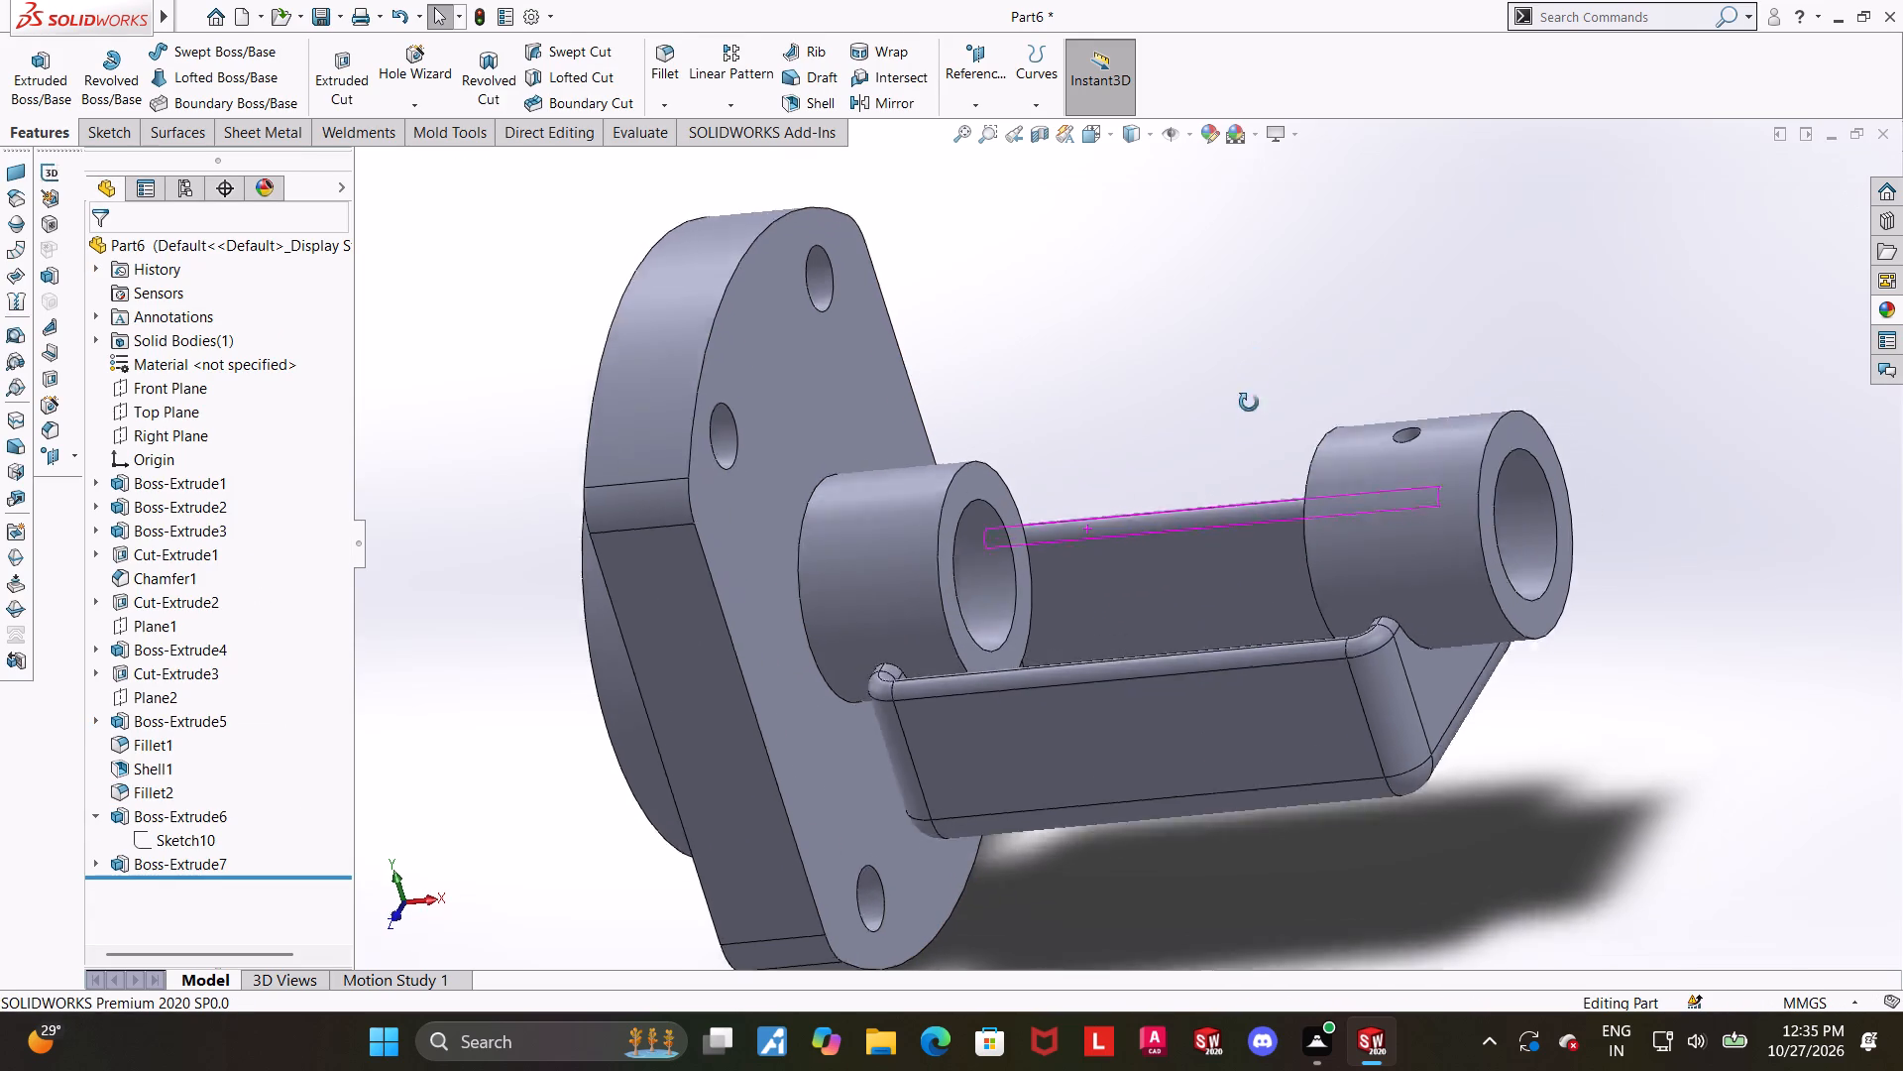
middle_click_drag(1249, 403, 1279, 535)
scroll(1299, 600, "up", 4)
left_click(1458, 708)
middle_click_drag(1384, 653, 1389, 662)
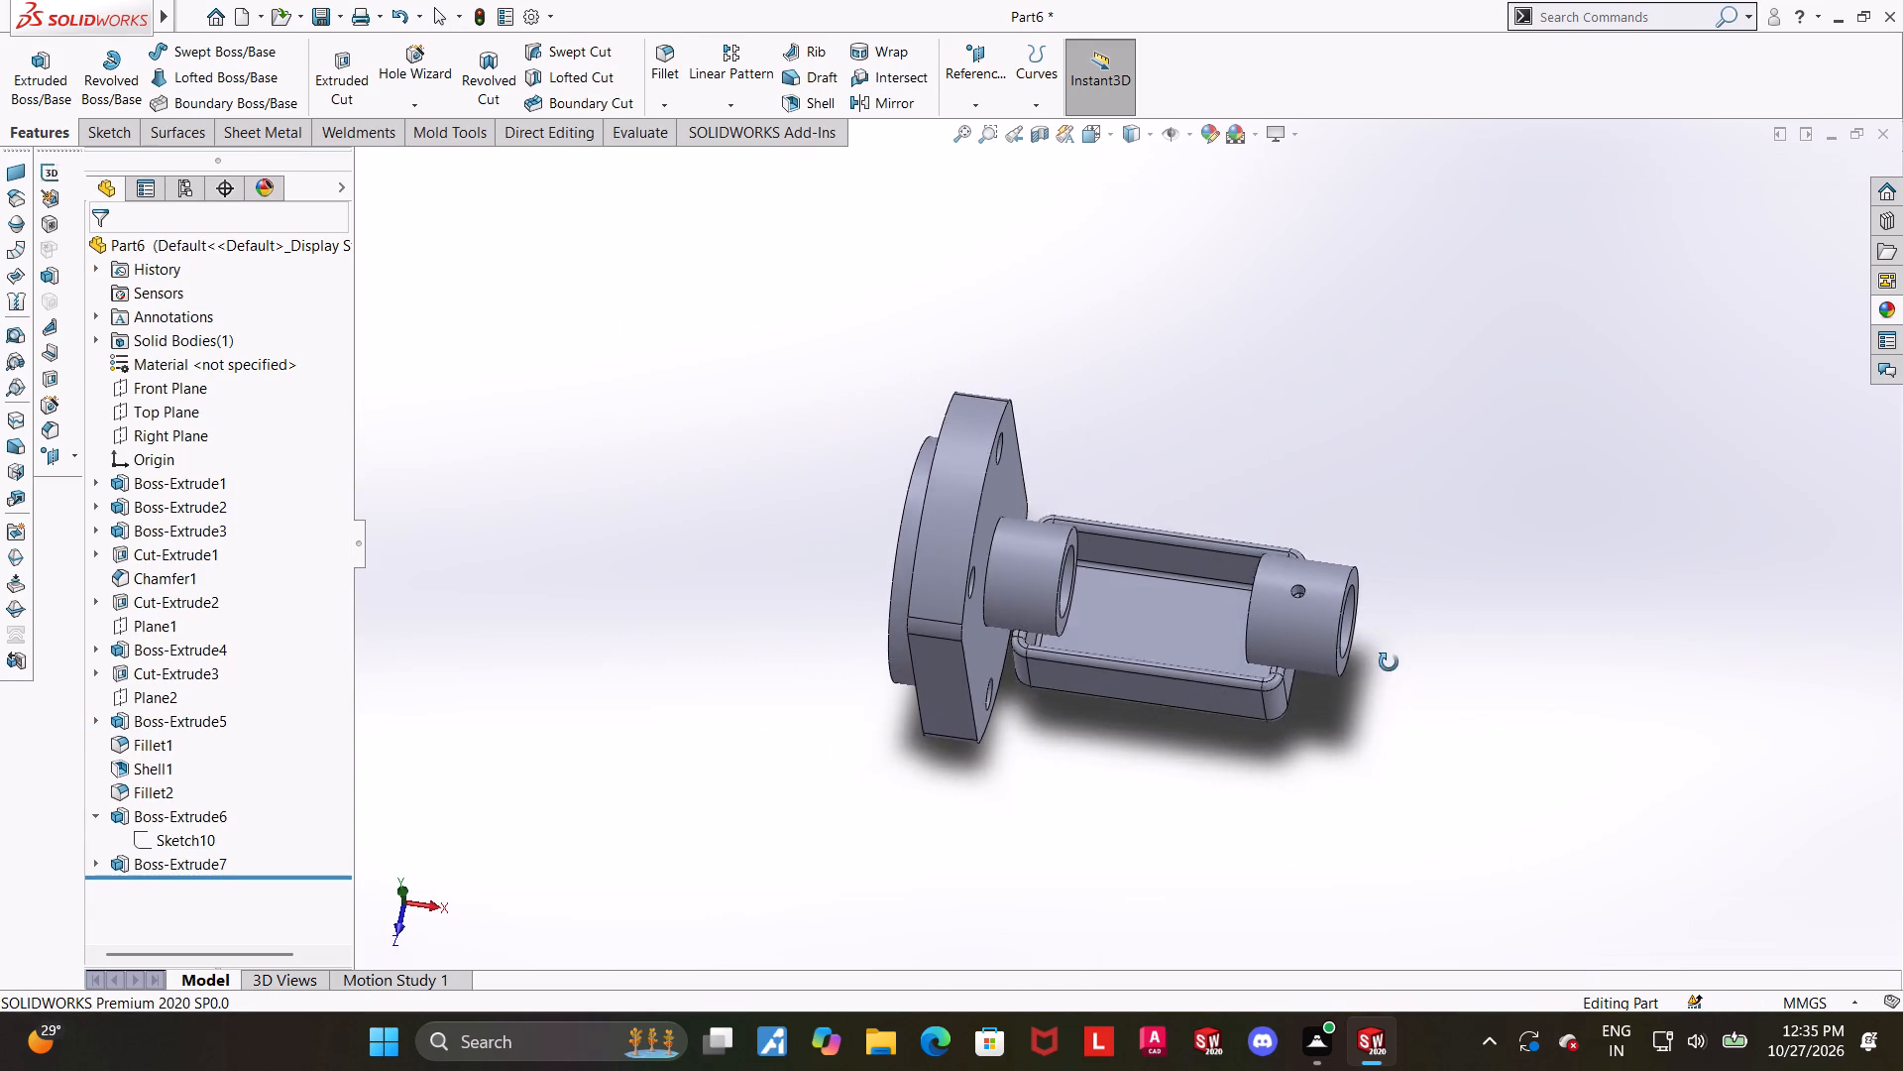
middle_click_drag(1389, 662, 1392, 639)
scroll(1212, 574, "down", 3)
middle_click_drag(1195, 550, 1194, 507)
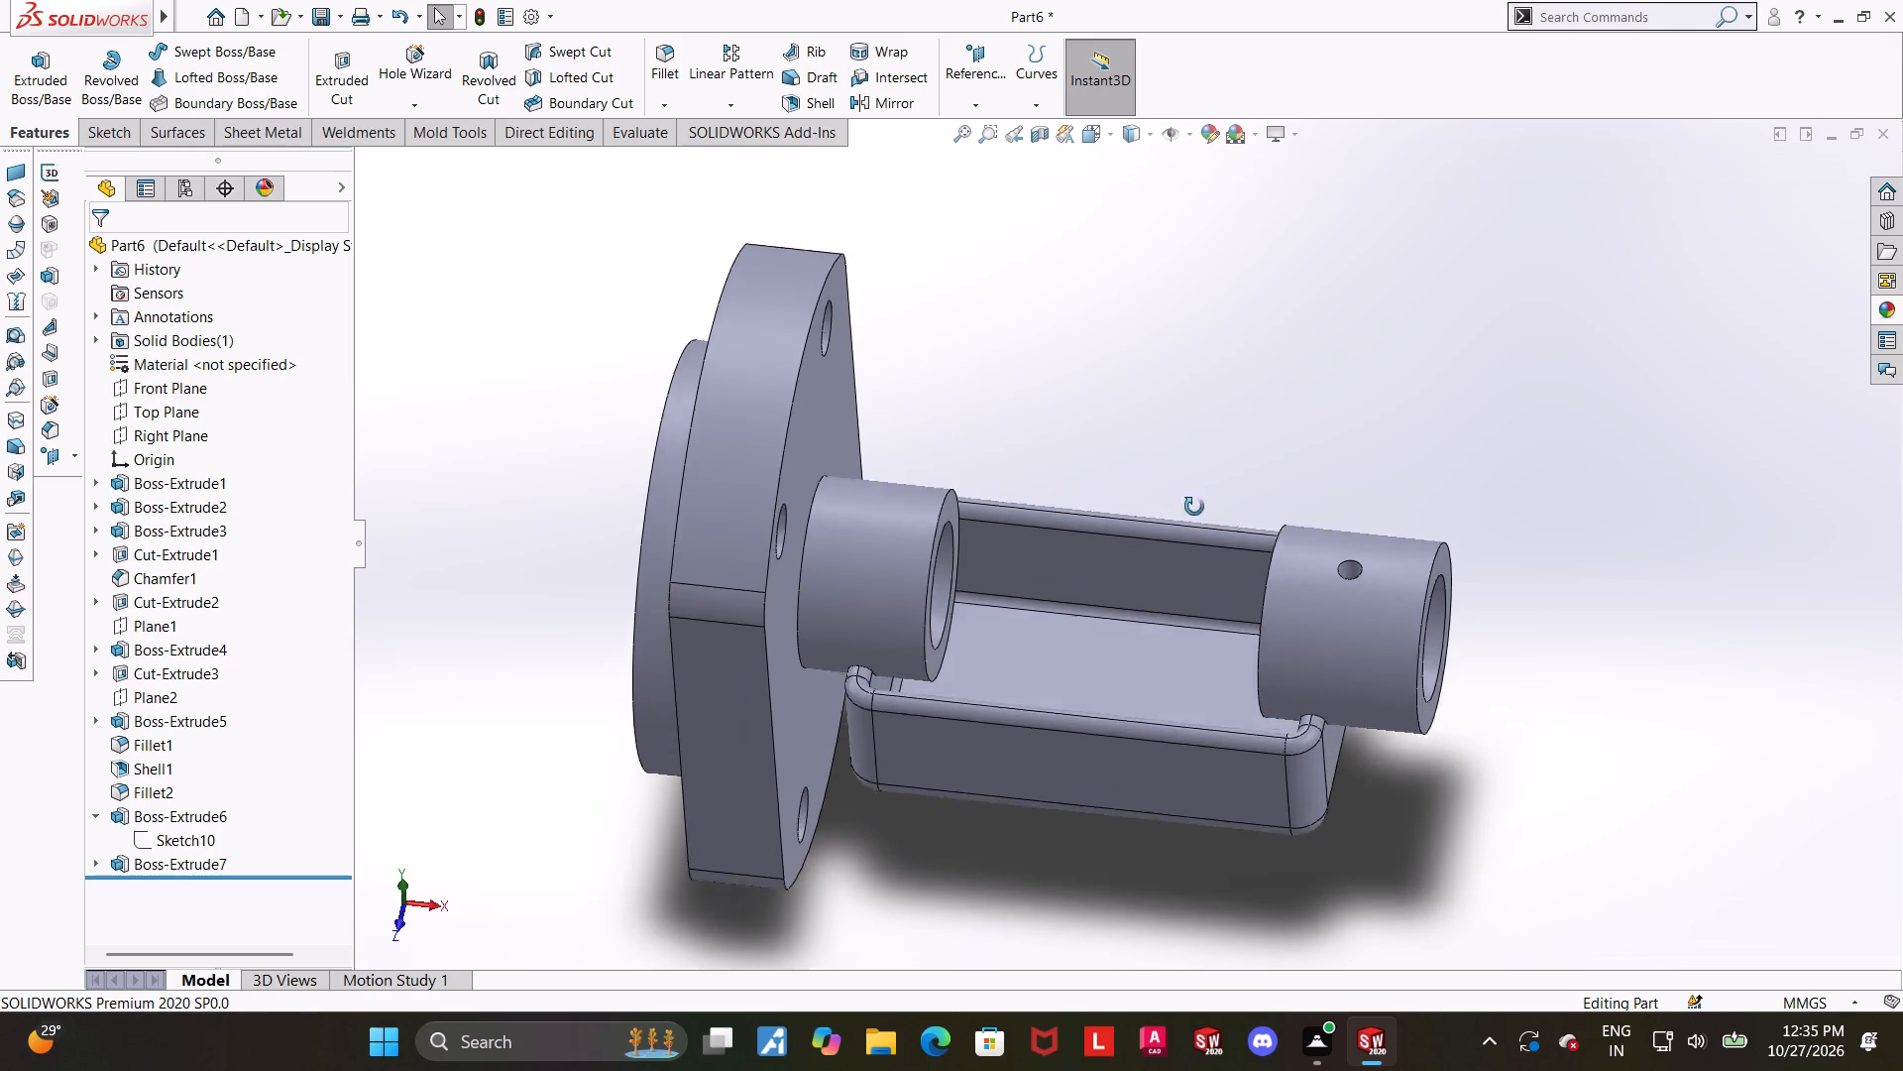
middle_click_drag(1194, 507, 1050, 458)
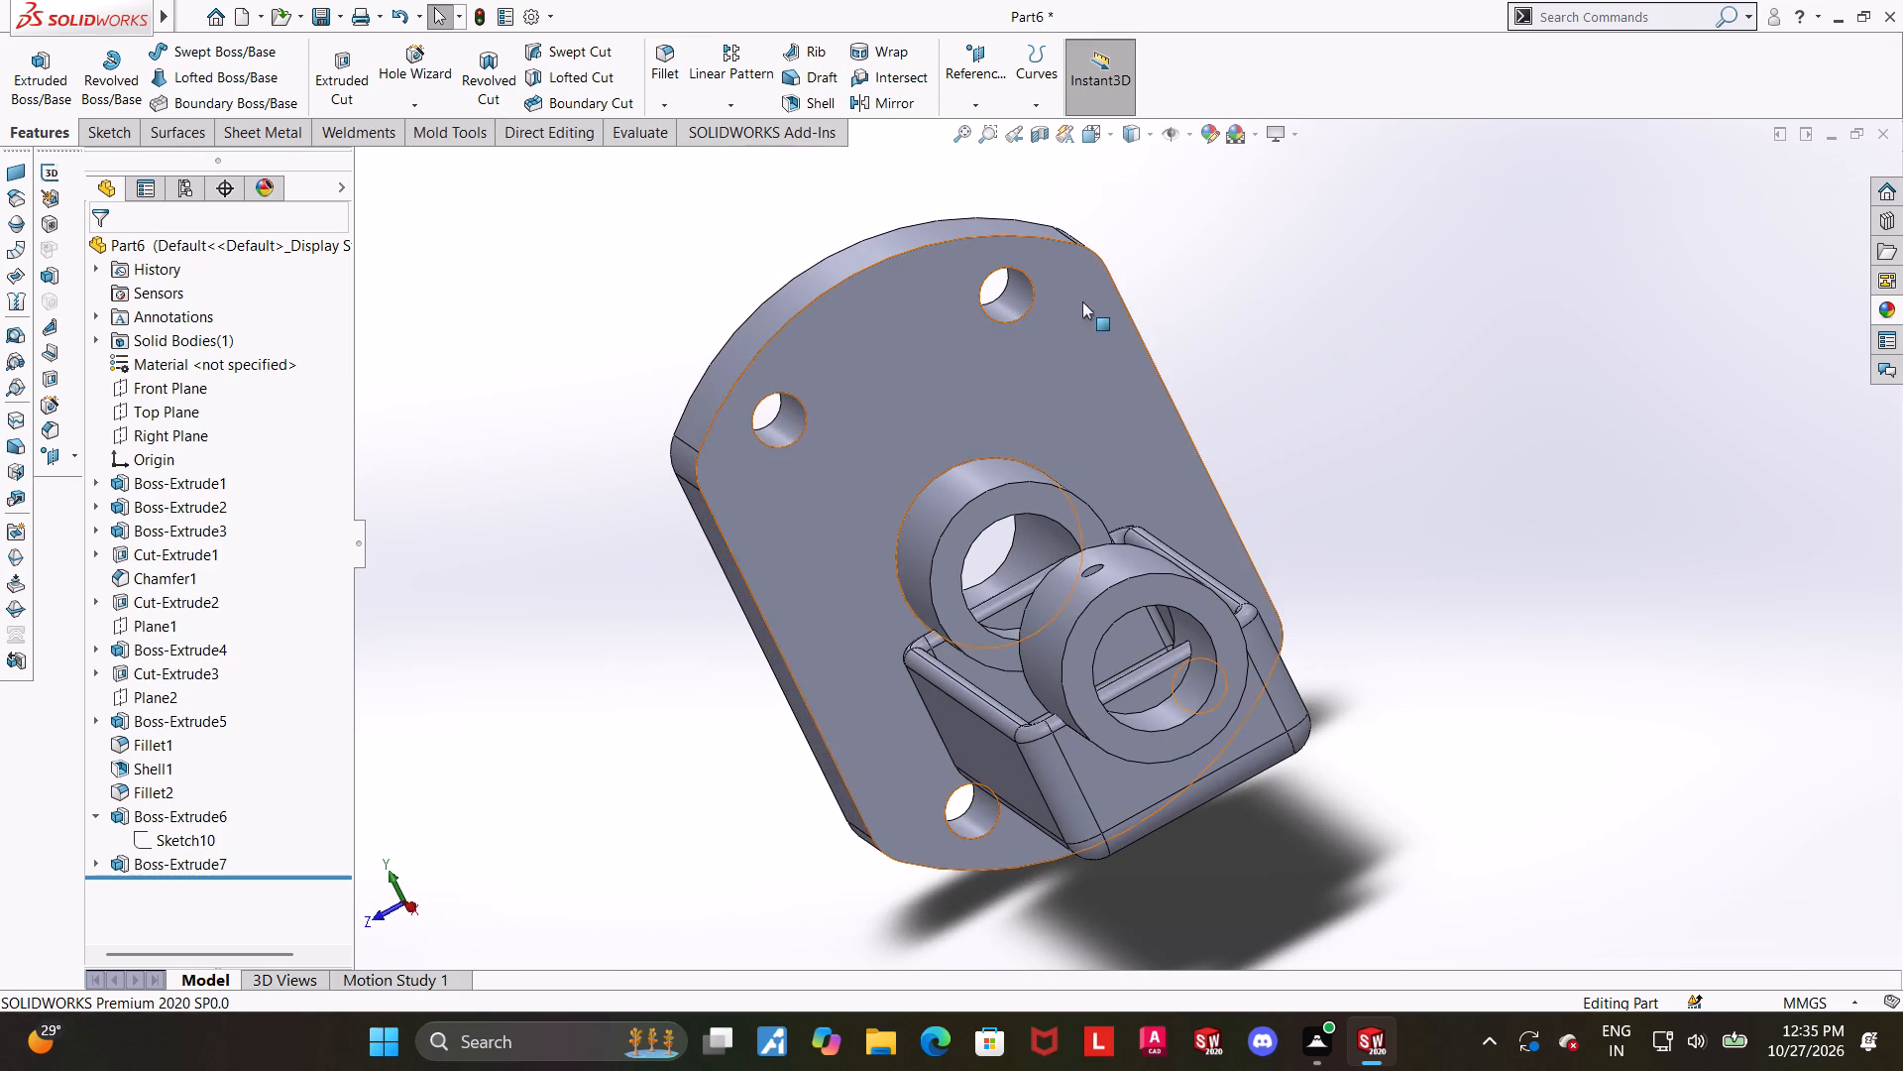
left_click(1099, 136)
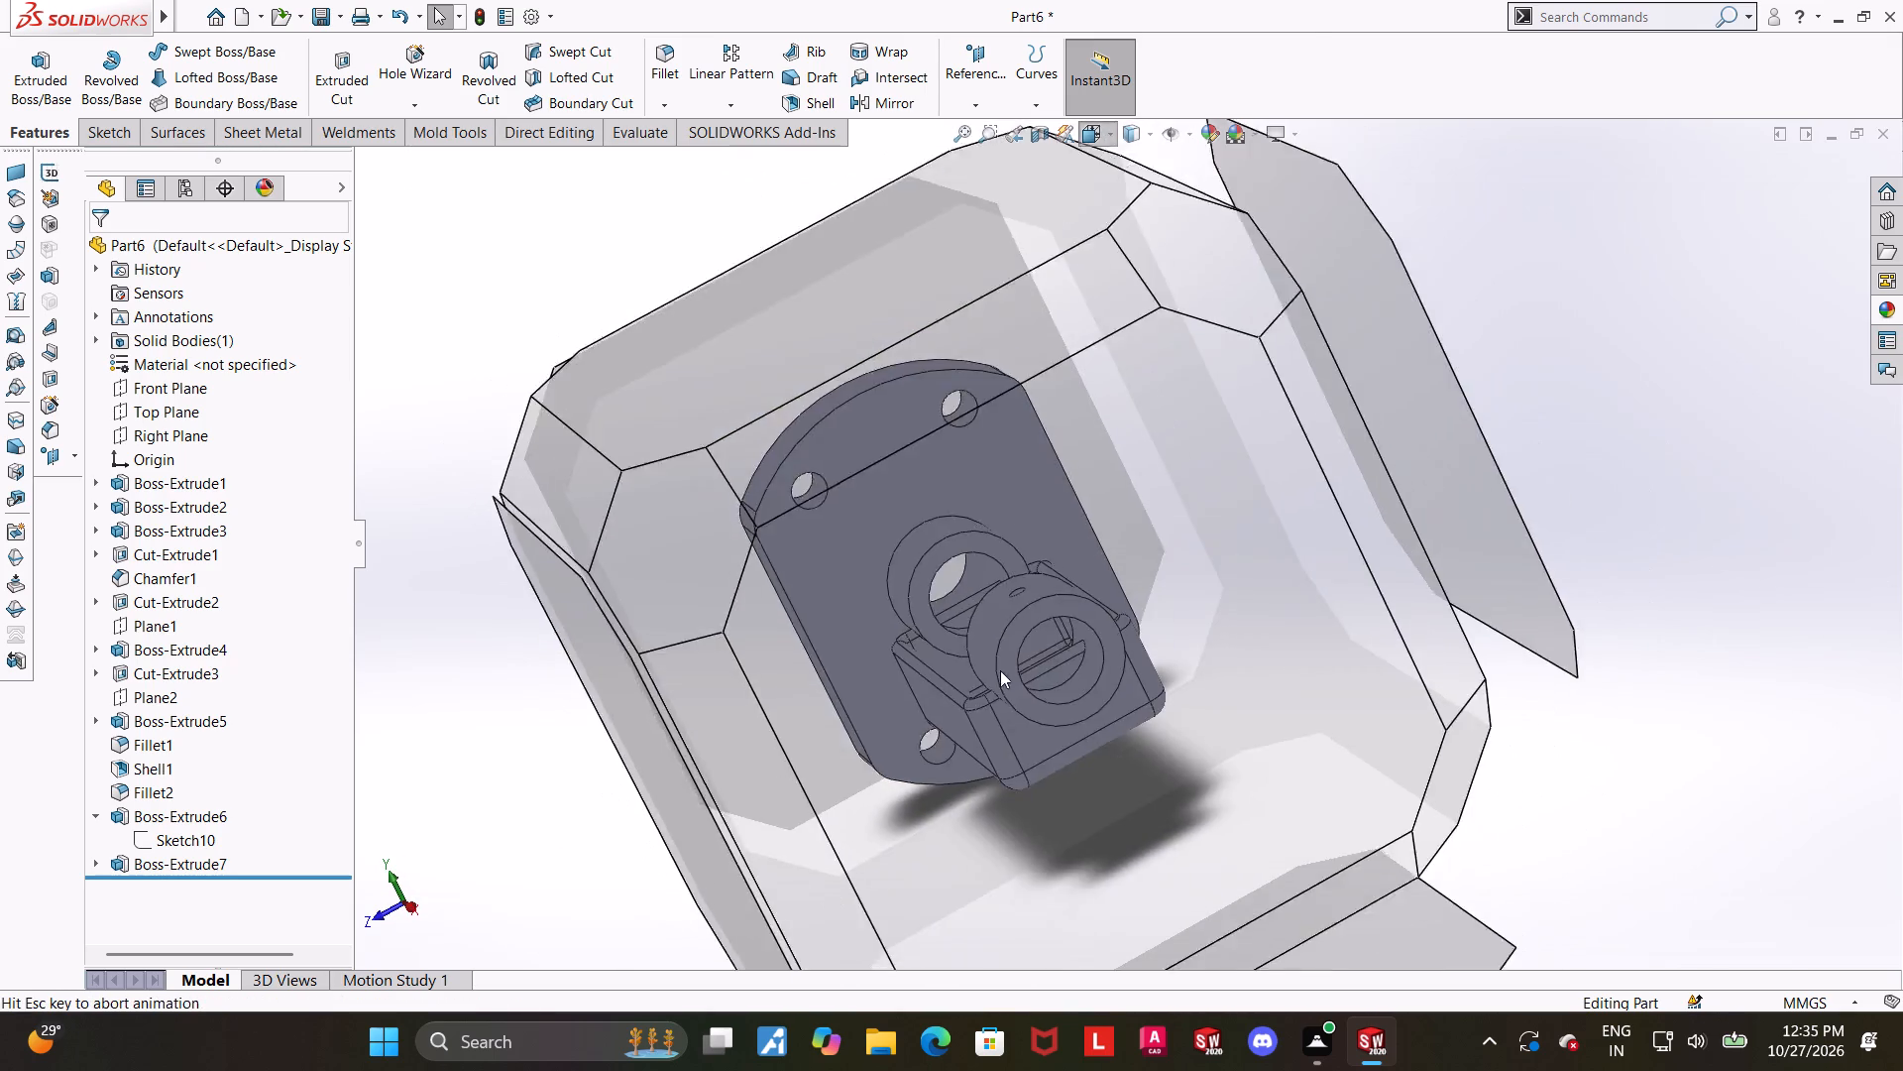
left_click(983, 687)
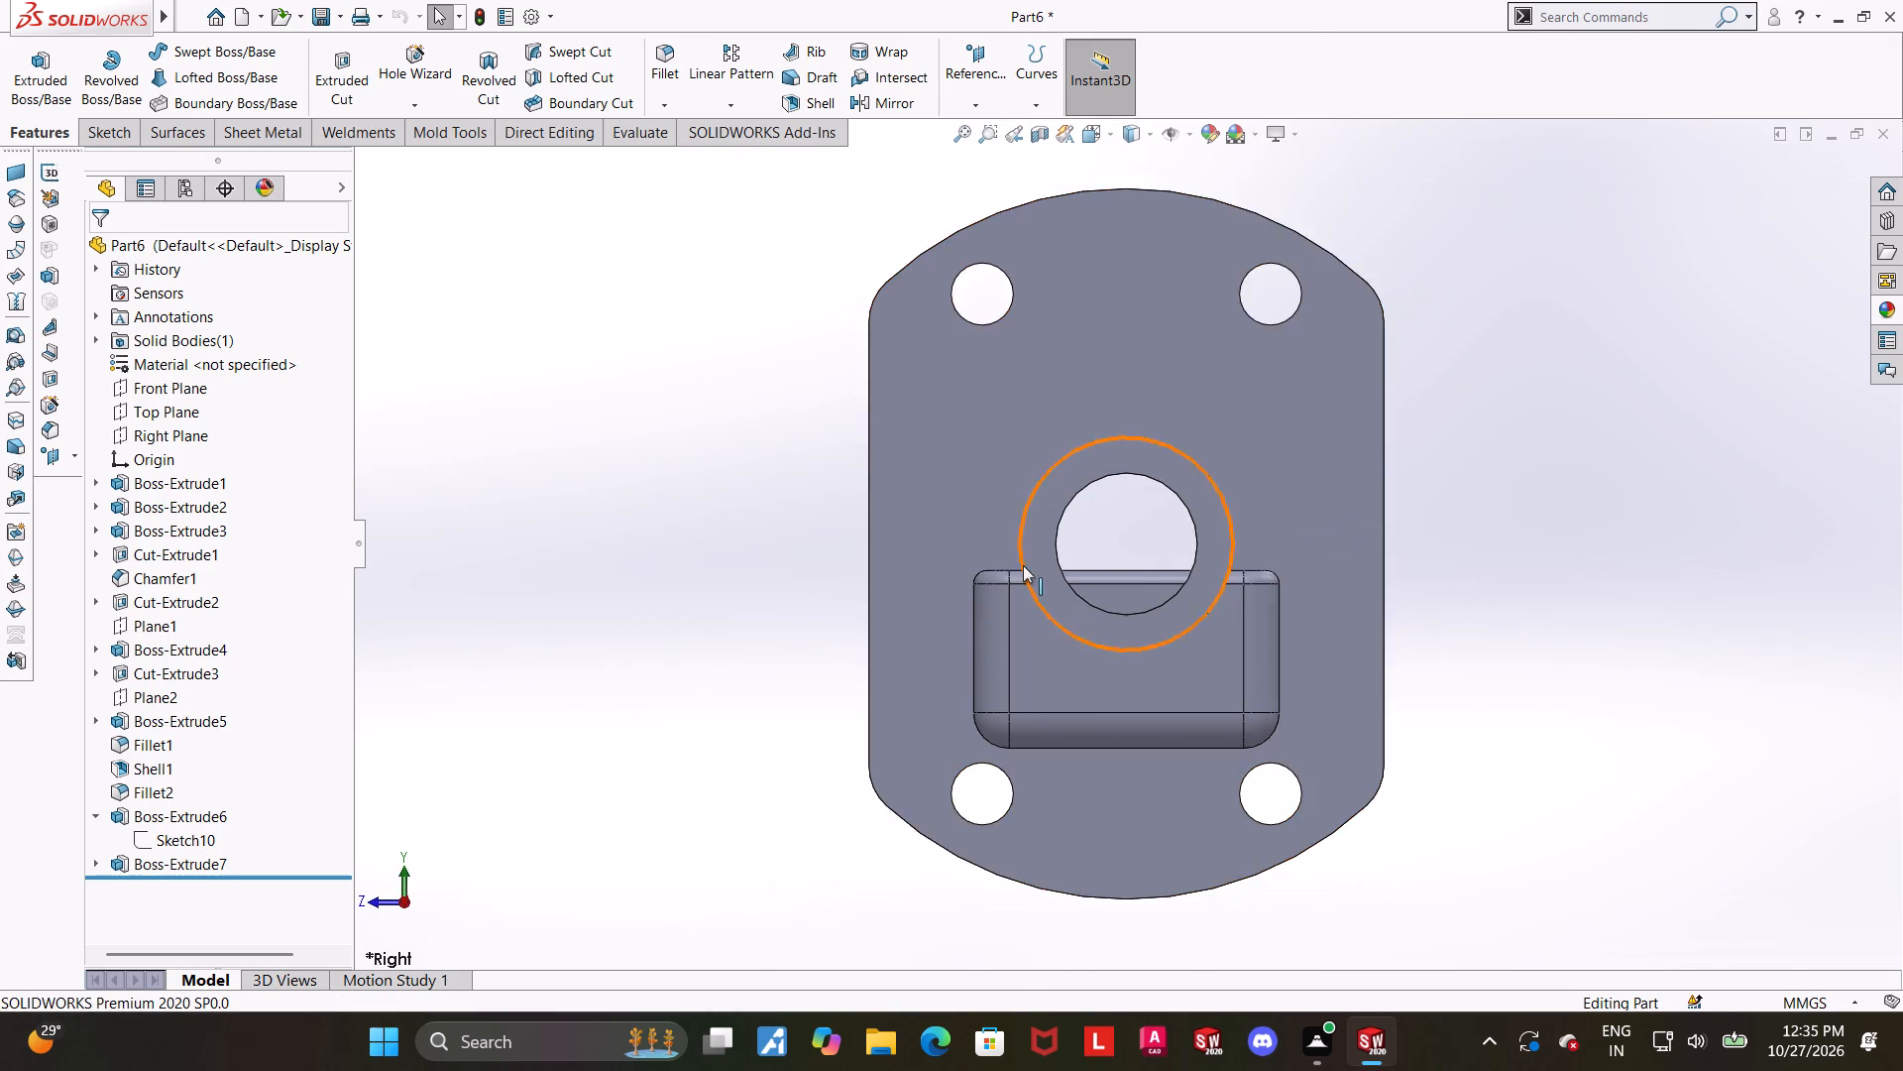
middle_click_drag(1023, 565, 1177, 580)
left_click(1084, 142)
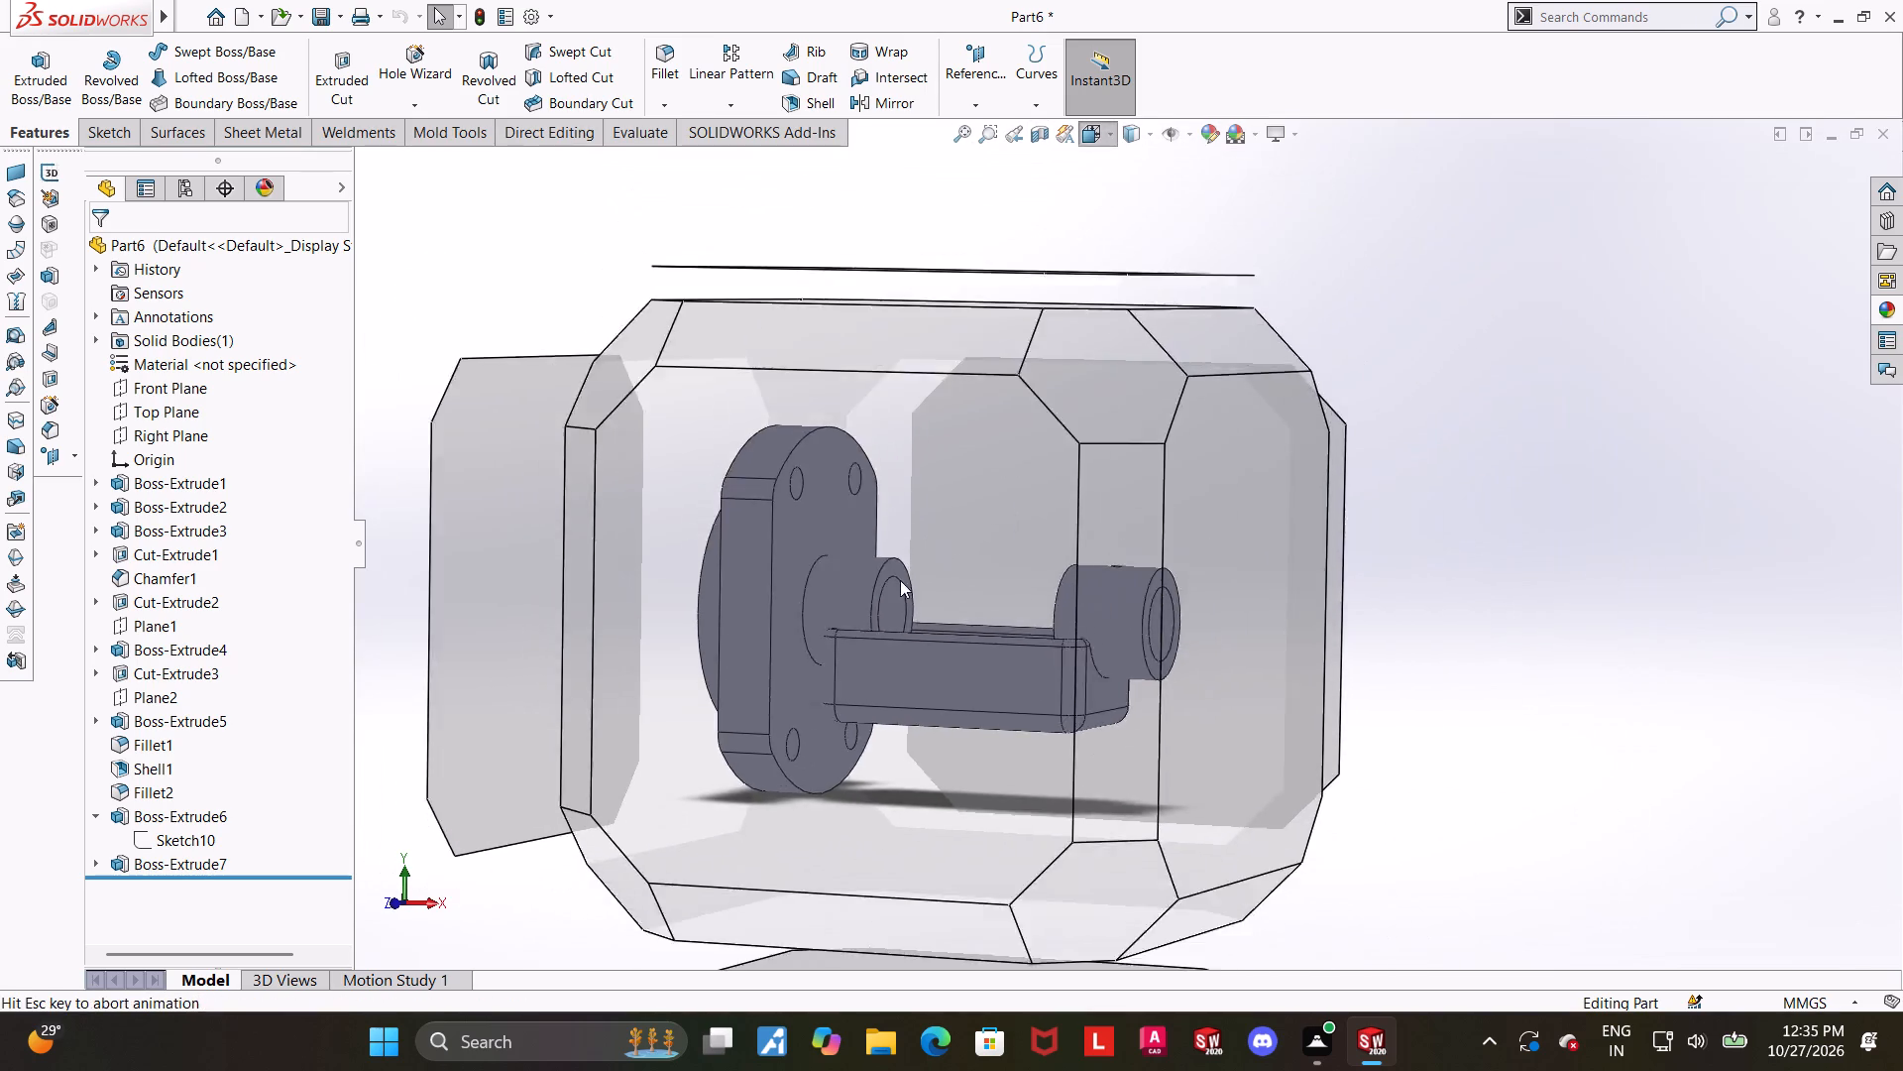
left_click(771, 626)
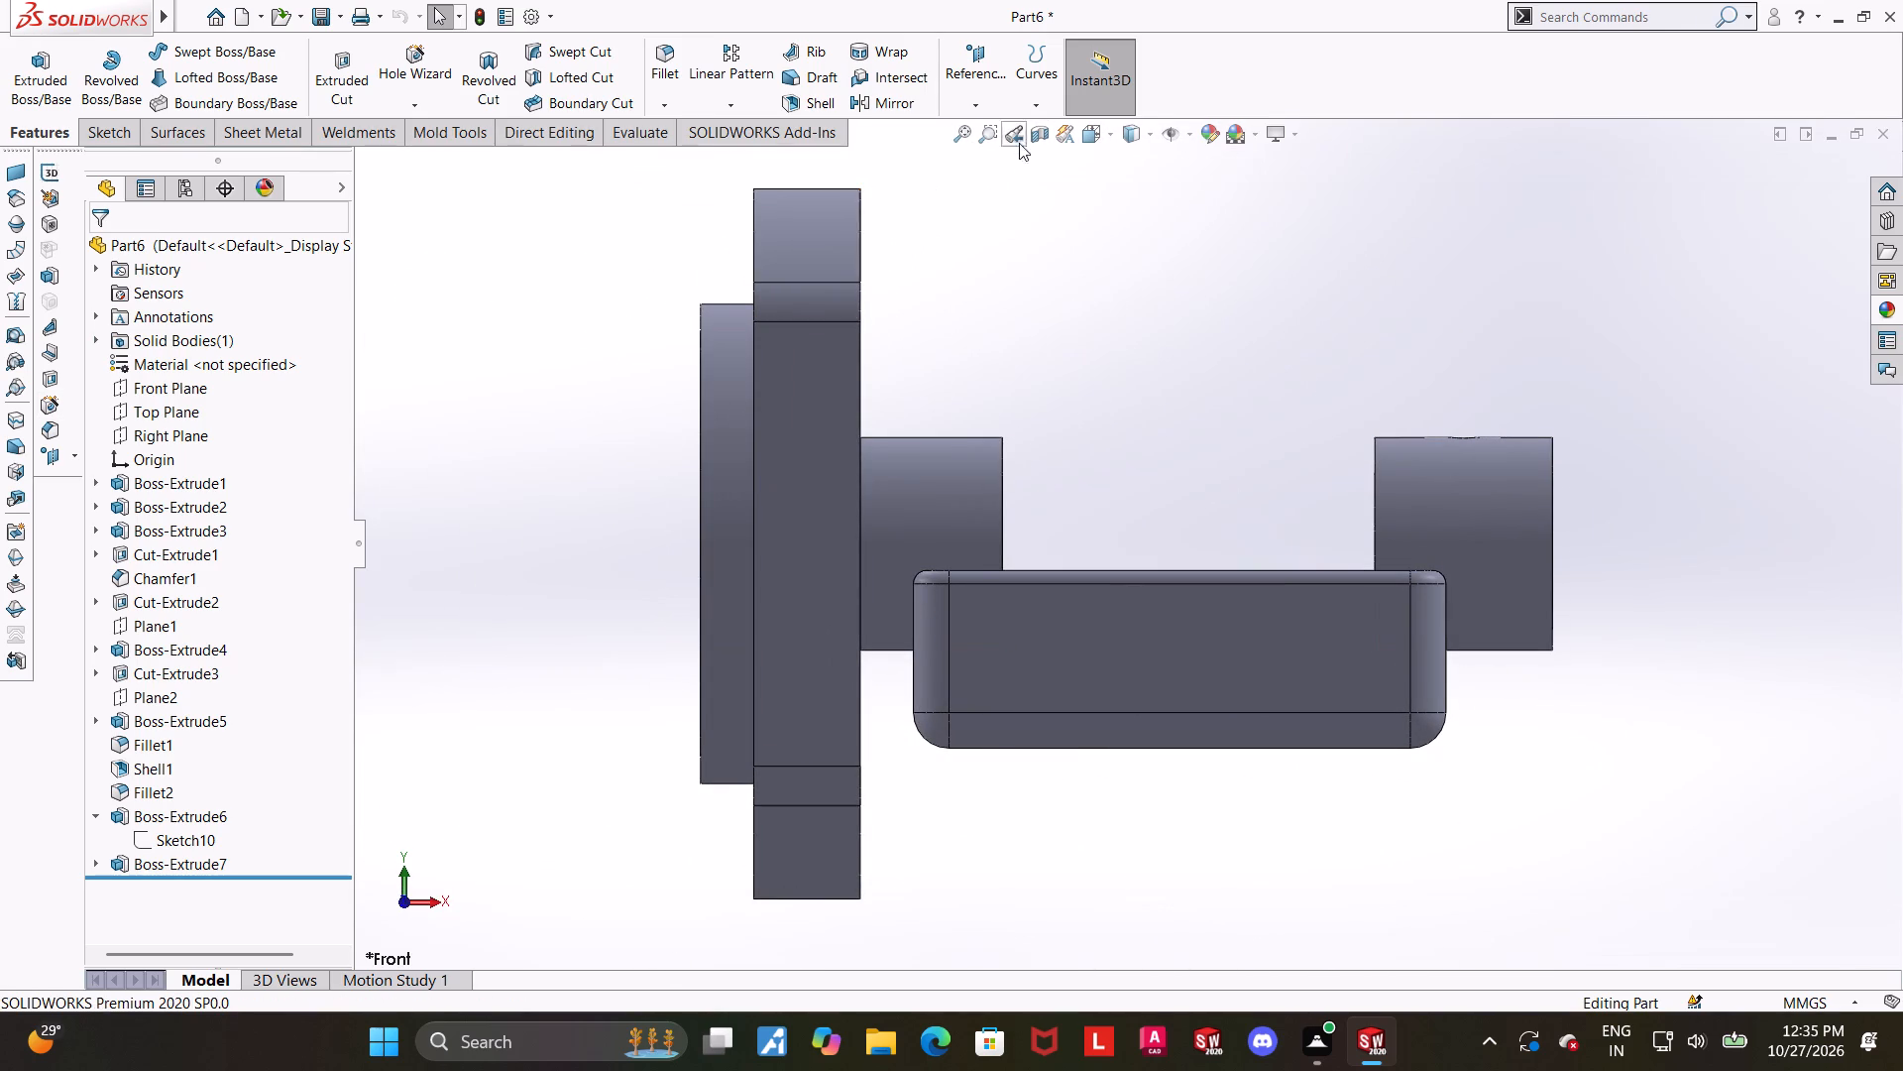
Inspect the boss bore, sleeve bore and shelled block walls in a front-plane section view, then restore the full view.
left_click(1042, 129)
left_click(96, 248)
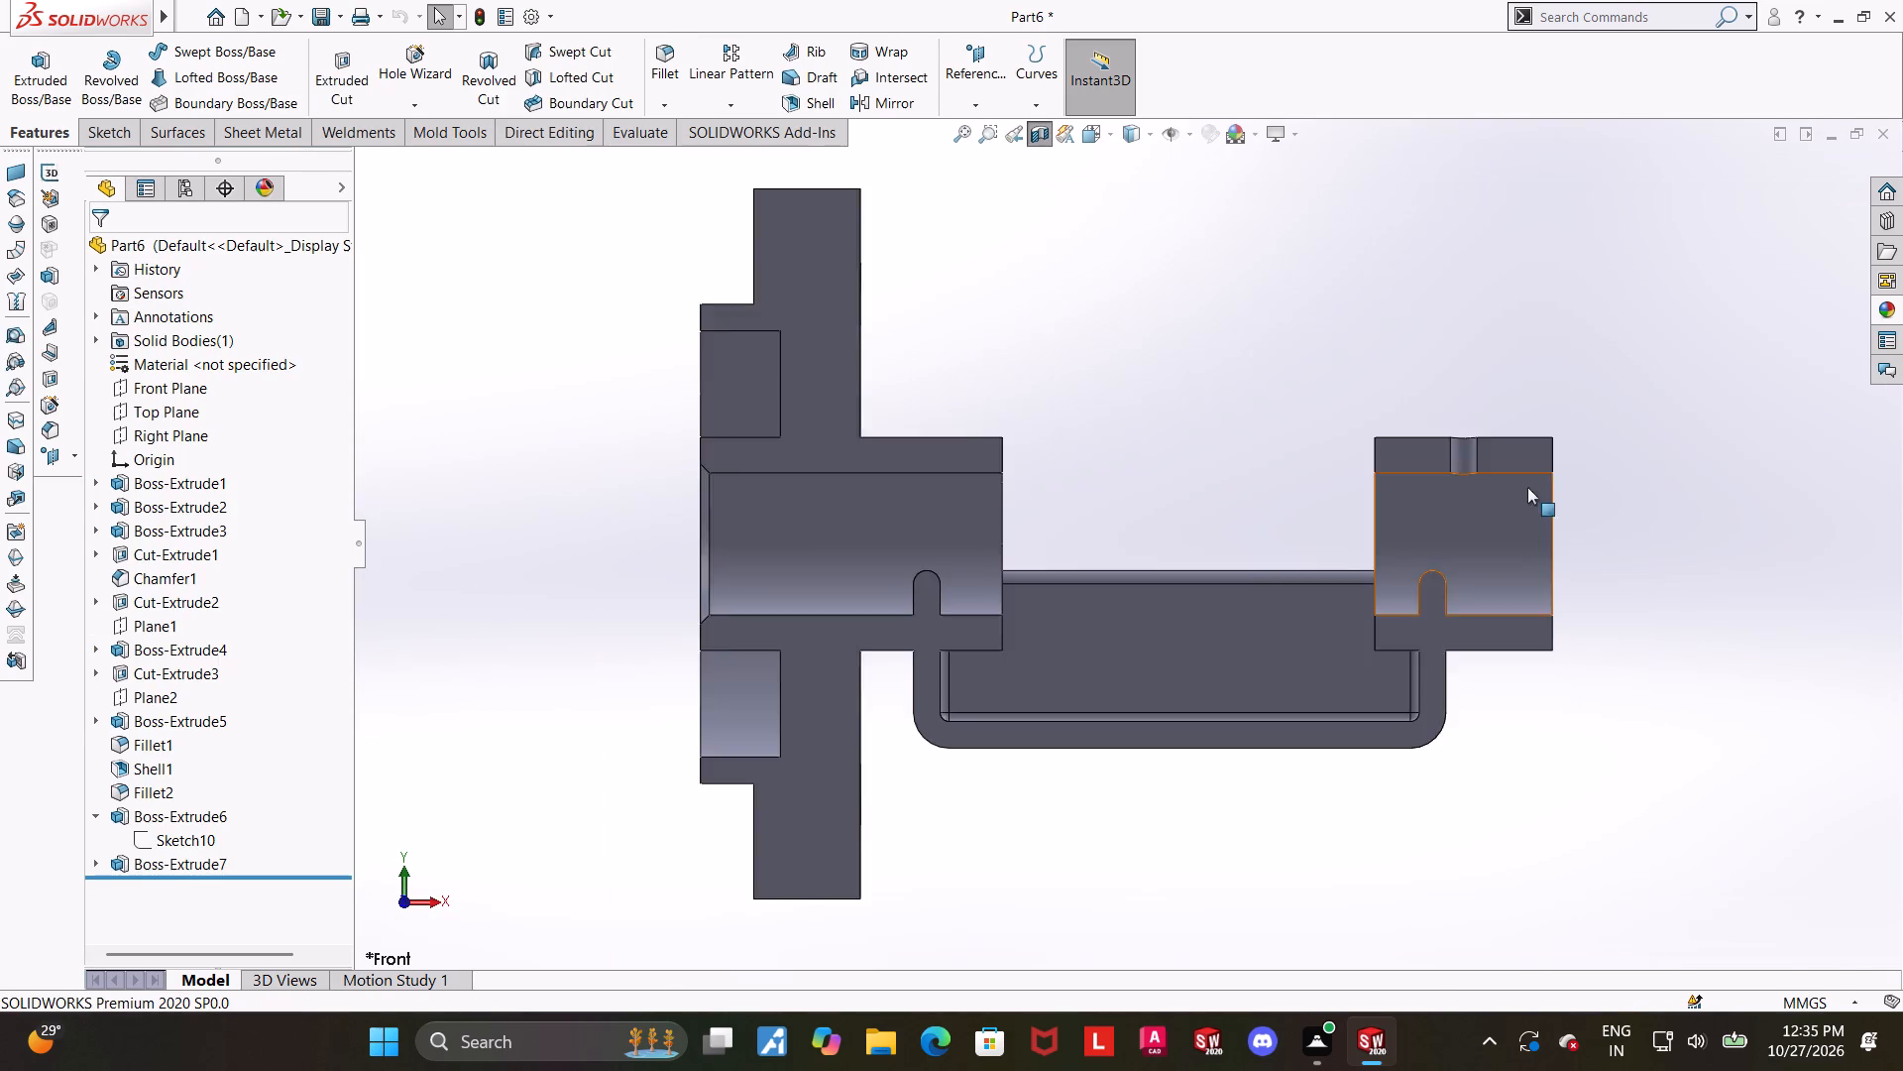
scroll(1527, 502, "up", 2)
scroll(1399, 520, "down", 2)
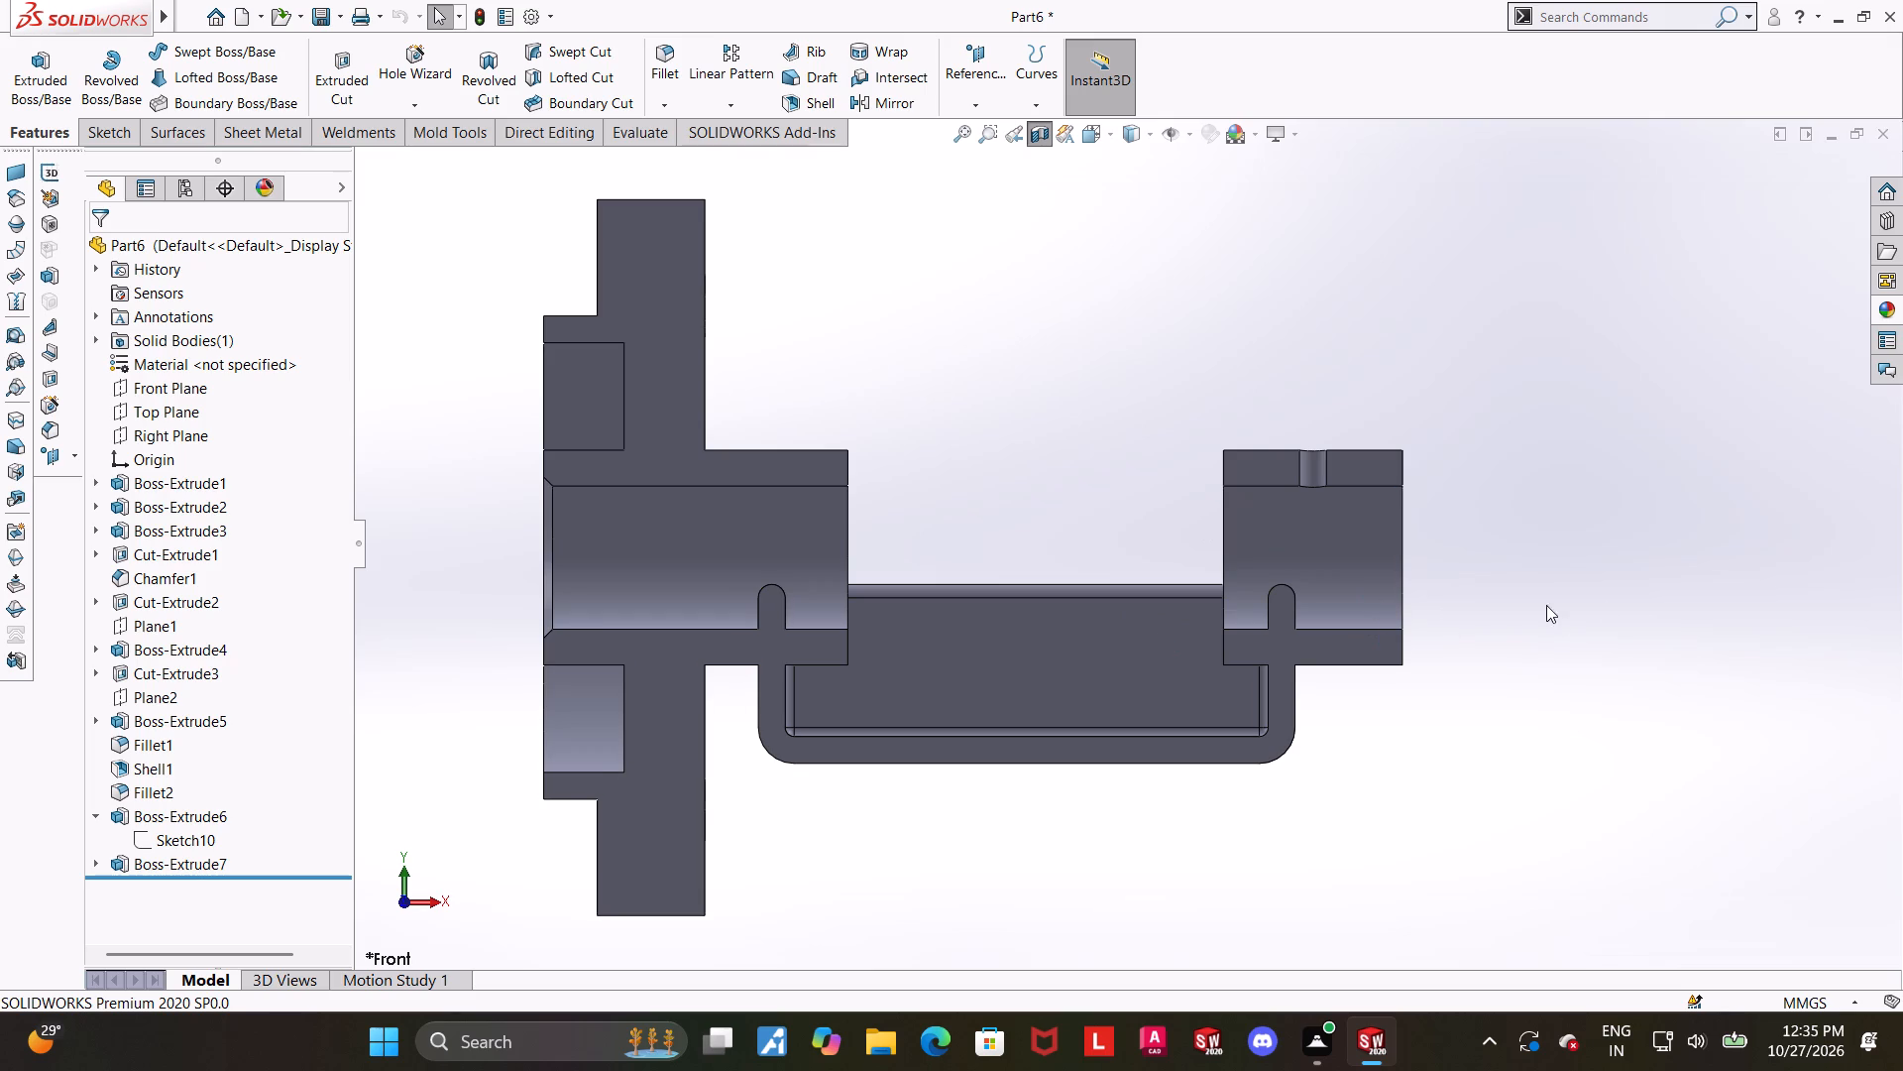
middle_click_drag(1622, 578, 1552, 655)
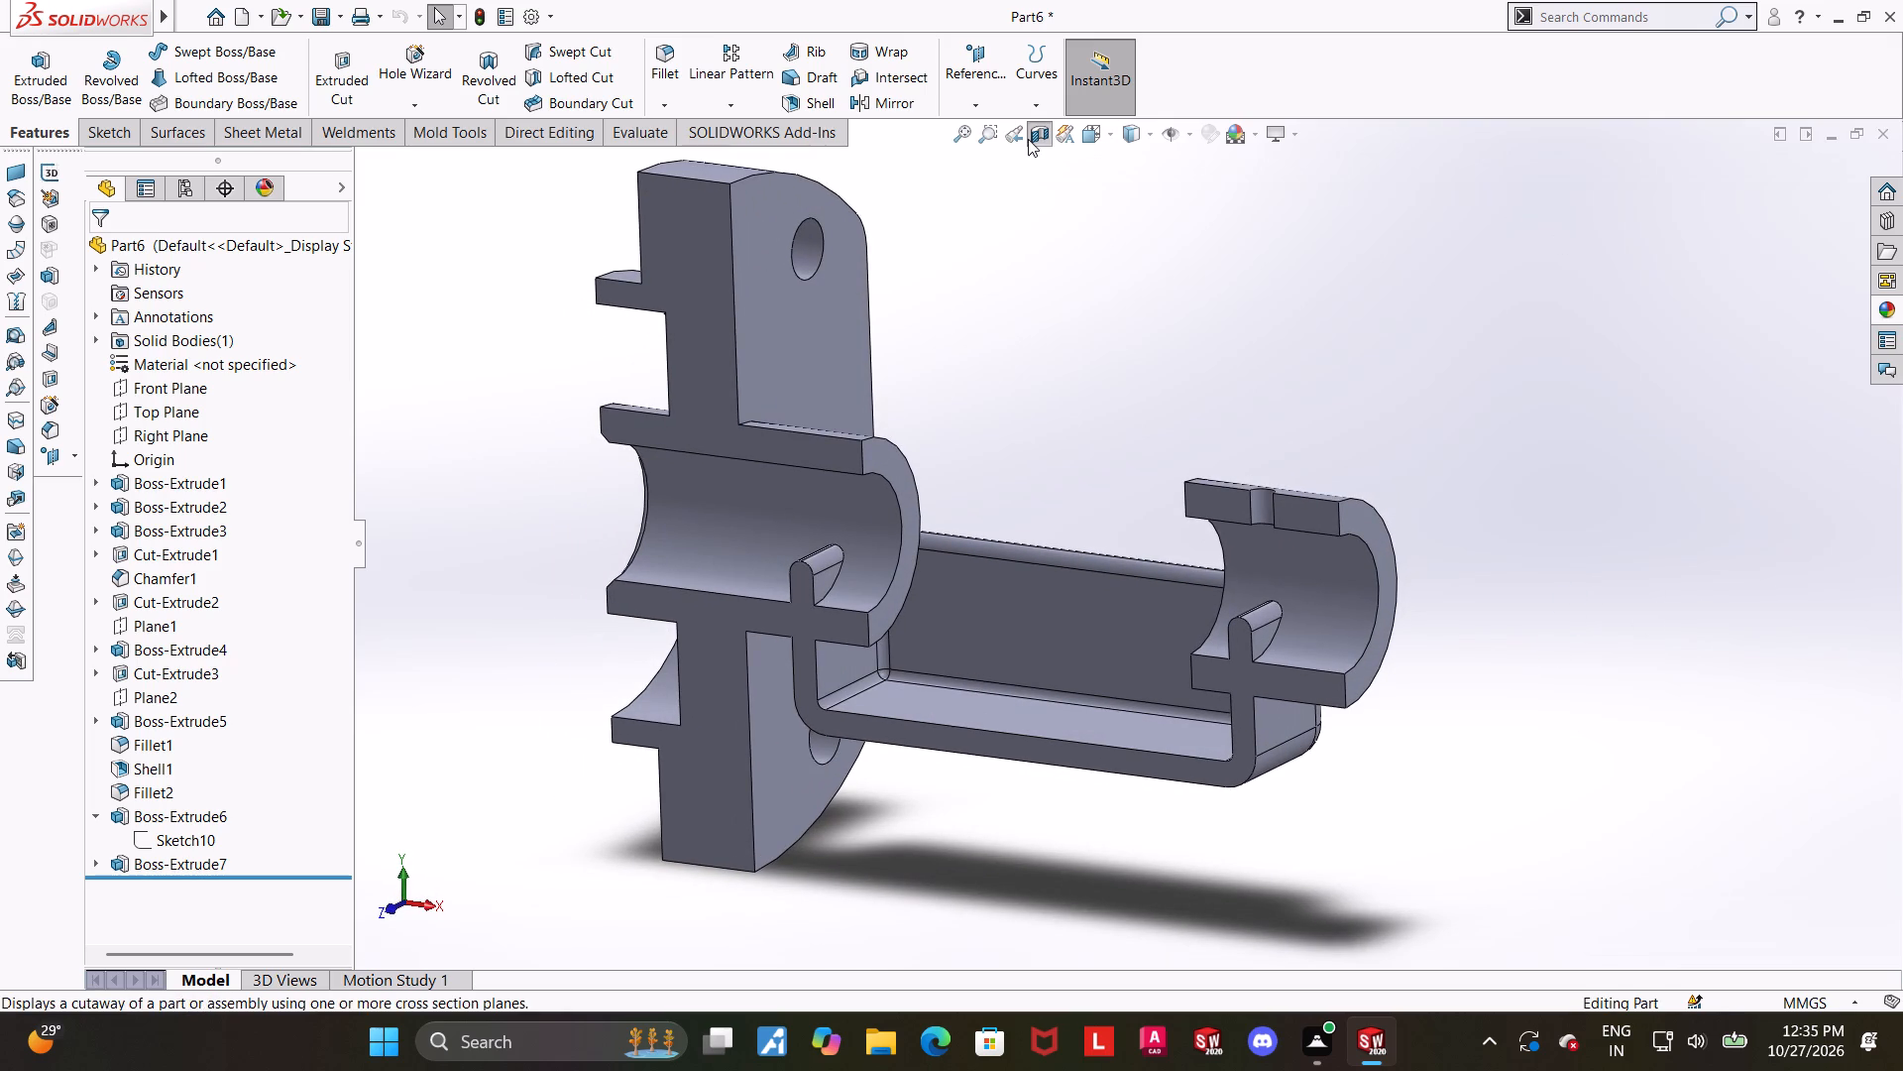
left_click(1033, 134)
Set up a 2 mm fillet on the flange face outline, both boss outer edges, the sleeve-to-block junction and the sleeve's outer end edge.
left_click(1502, 460)
scroll(1497, 457, "up", 1)
middle_click_drag(1465, 472, 1459, 475)
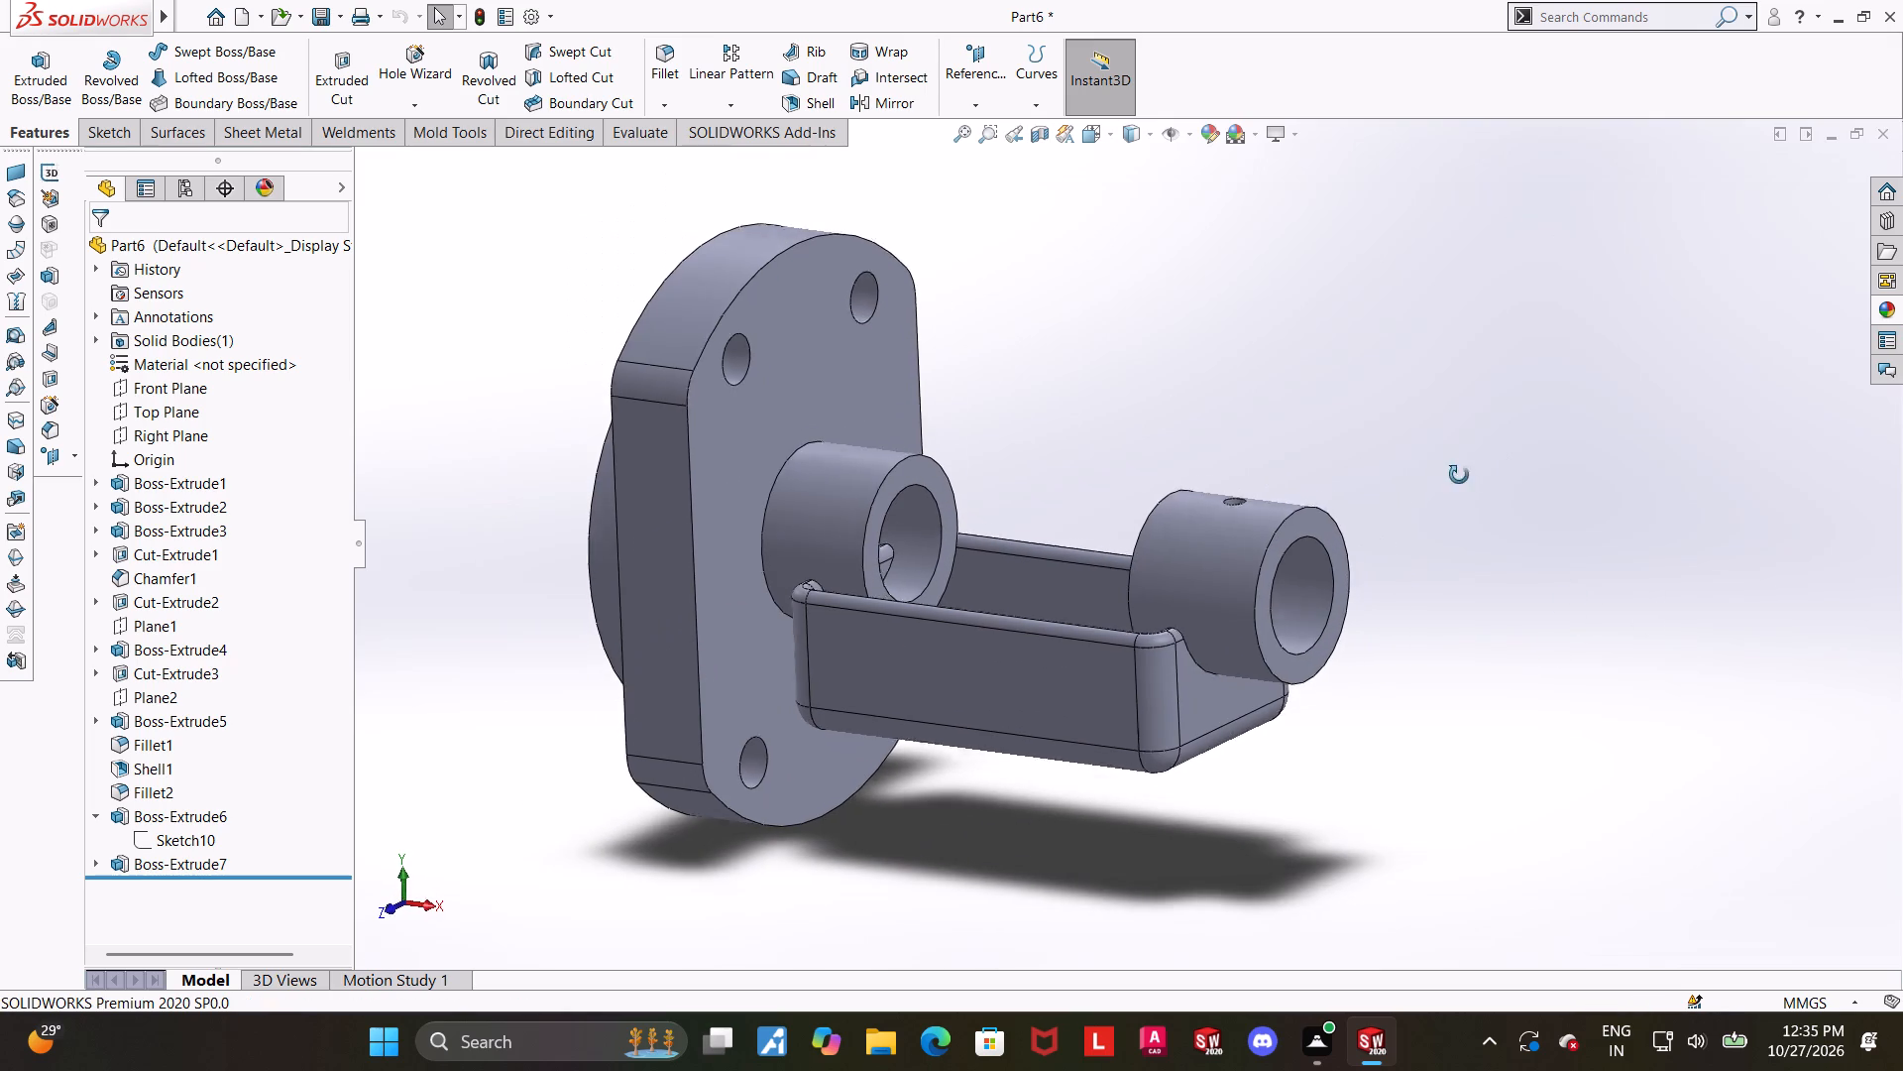
middle_click_drag(1459, 475, 1437, 488)
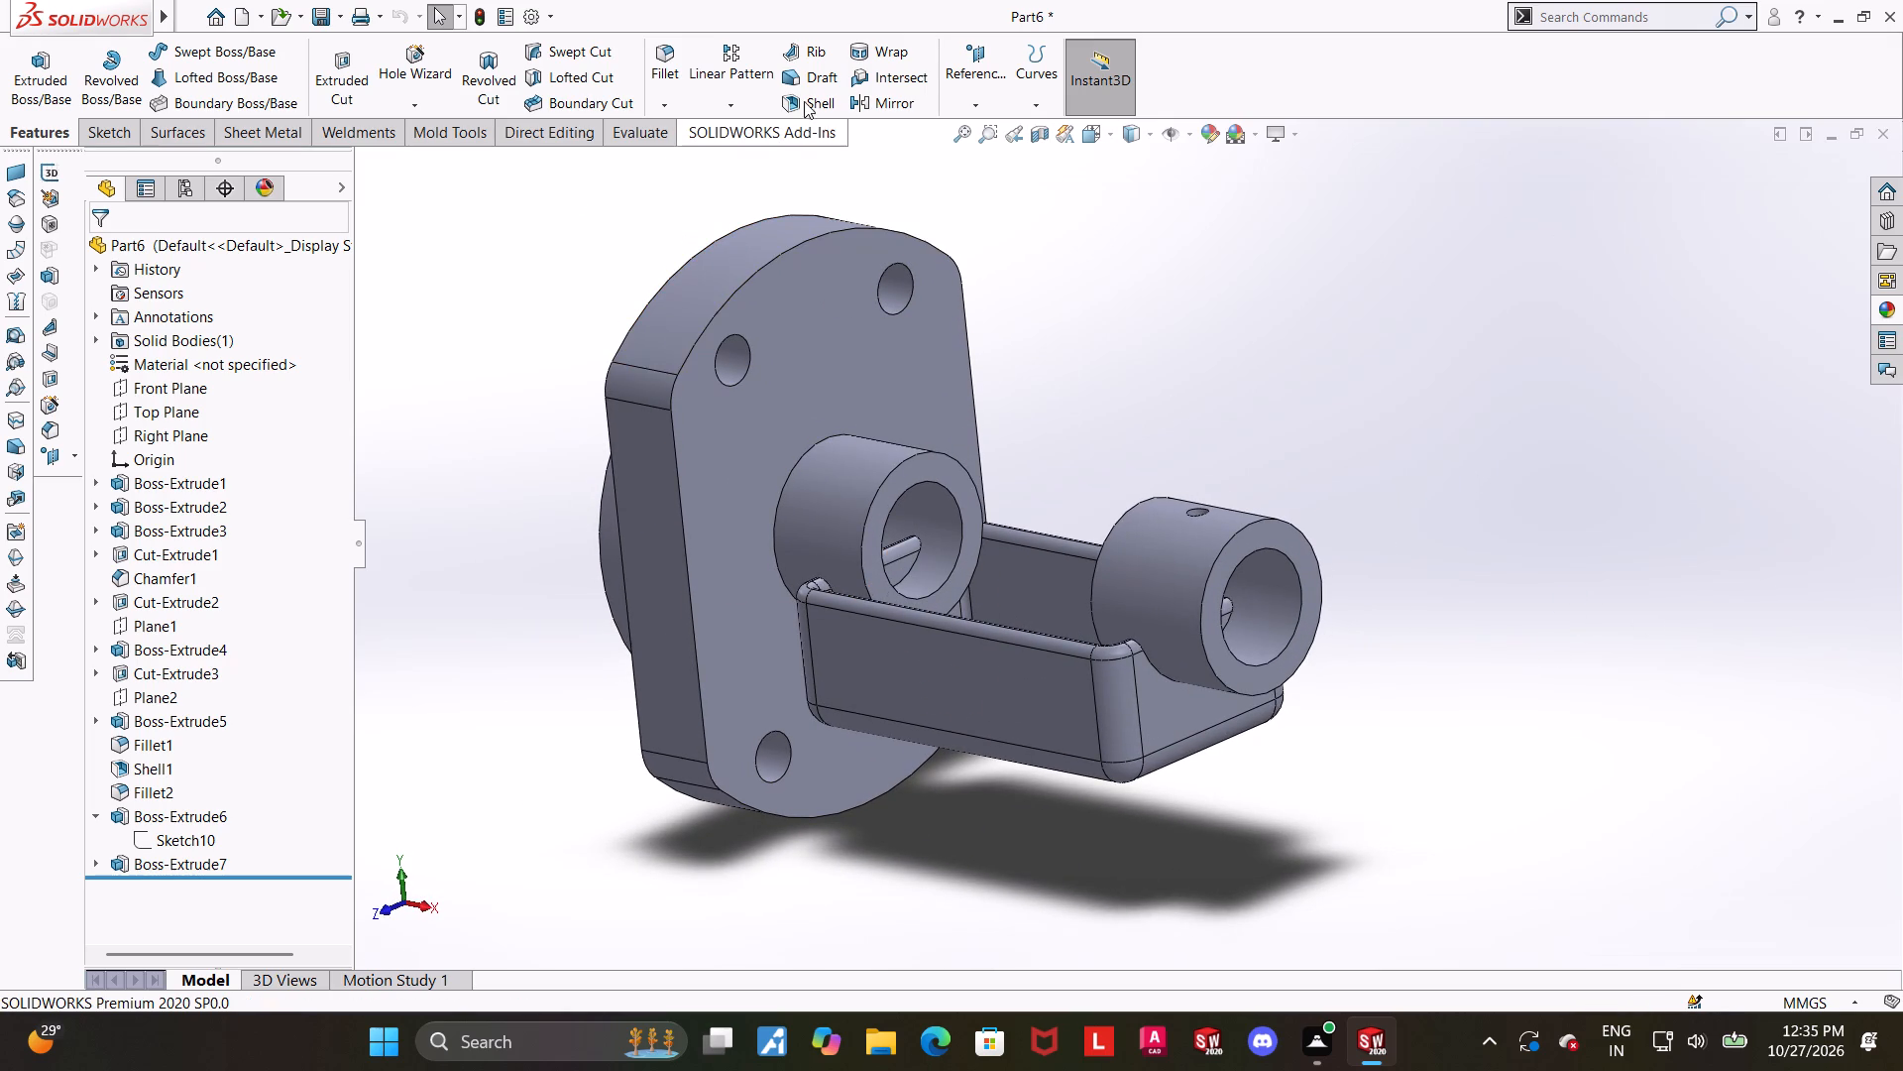
left_click(675, 66)
key("2")
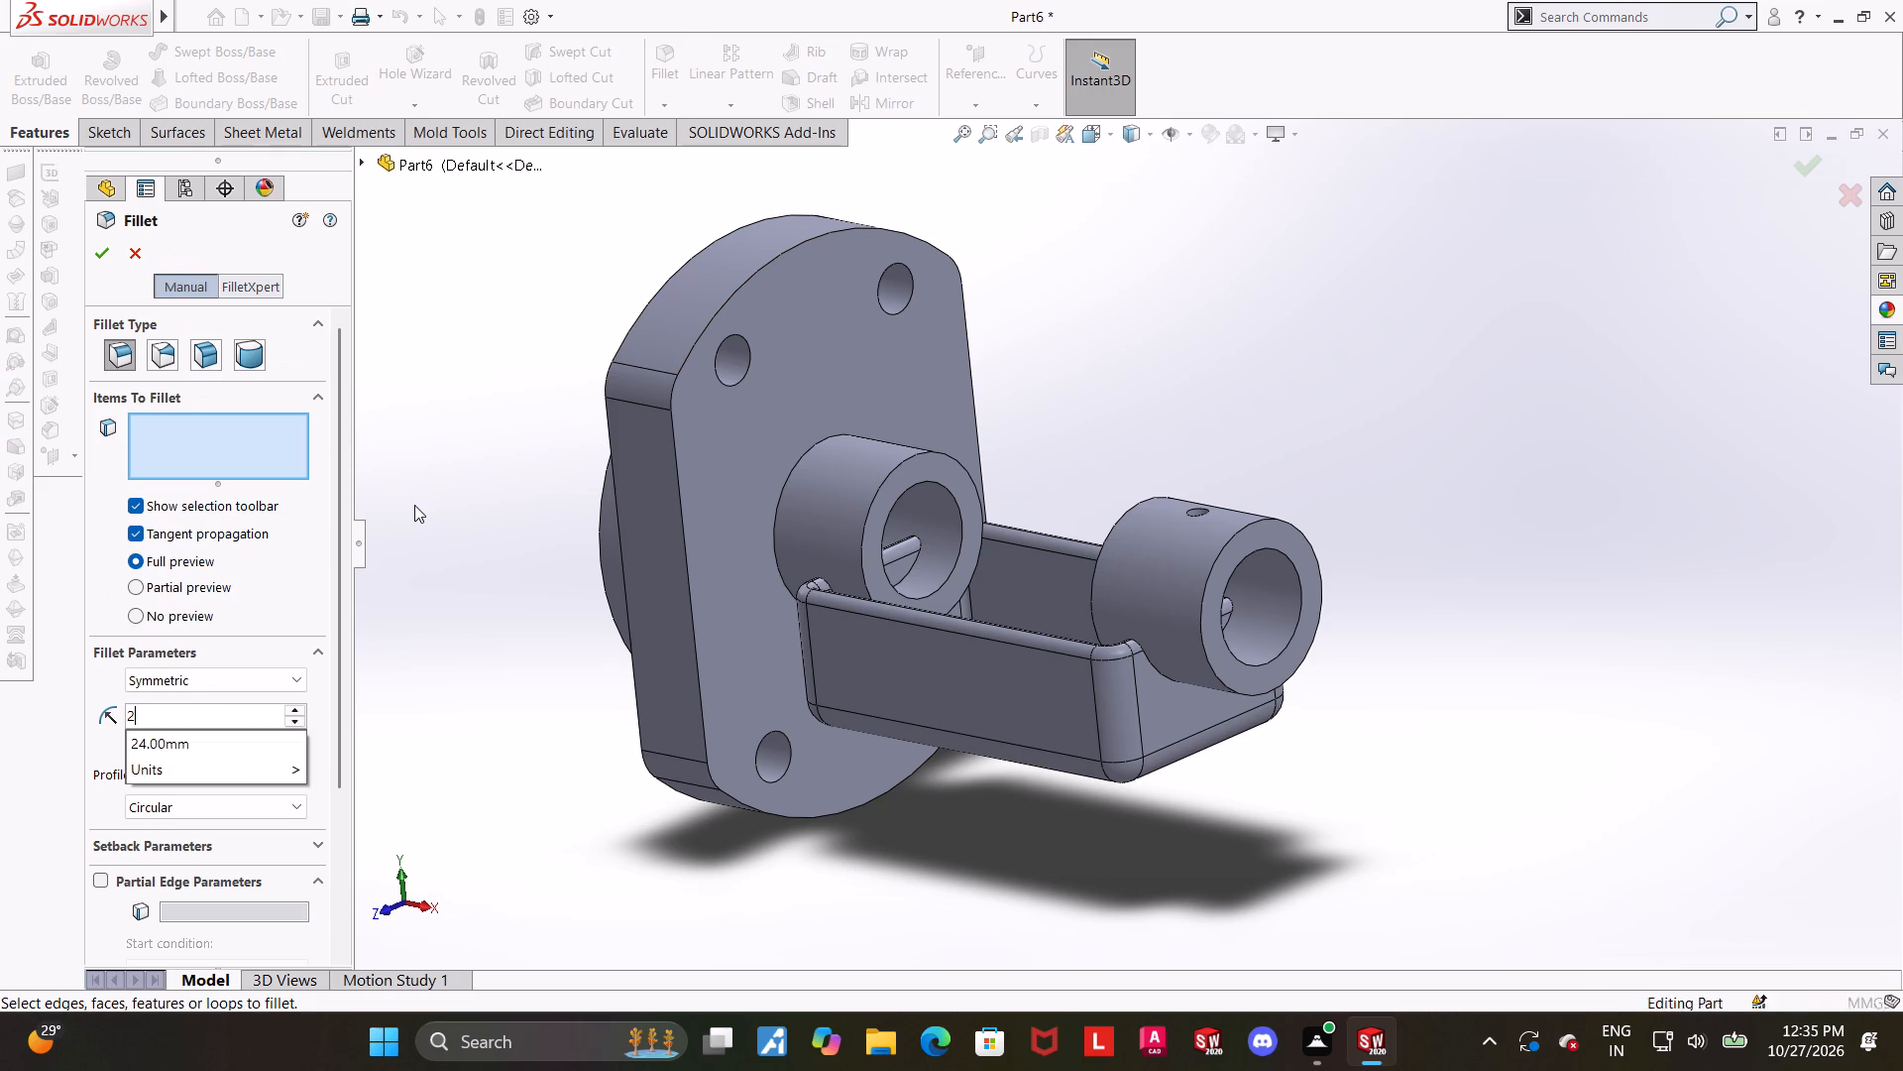
key("Return")
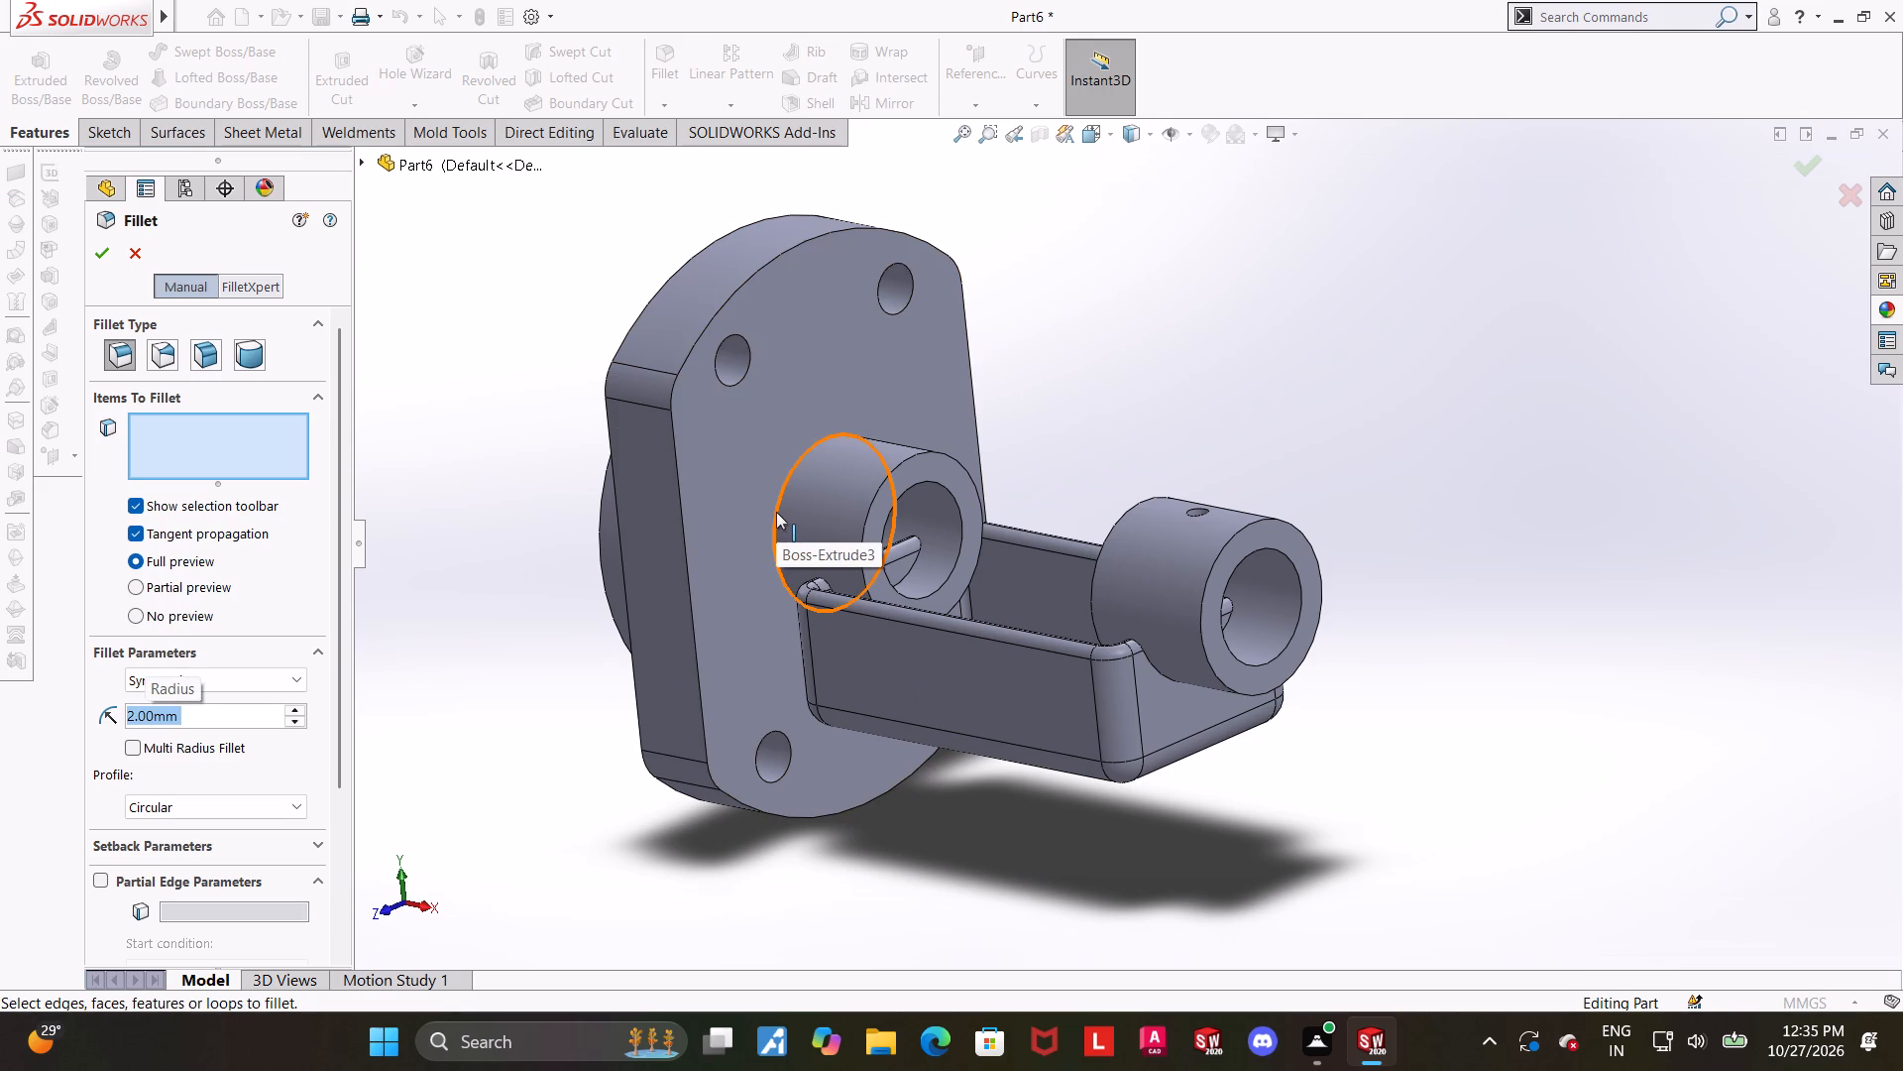
left_click(684, 548)
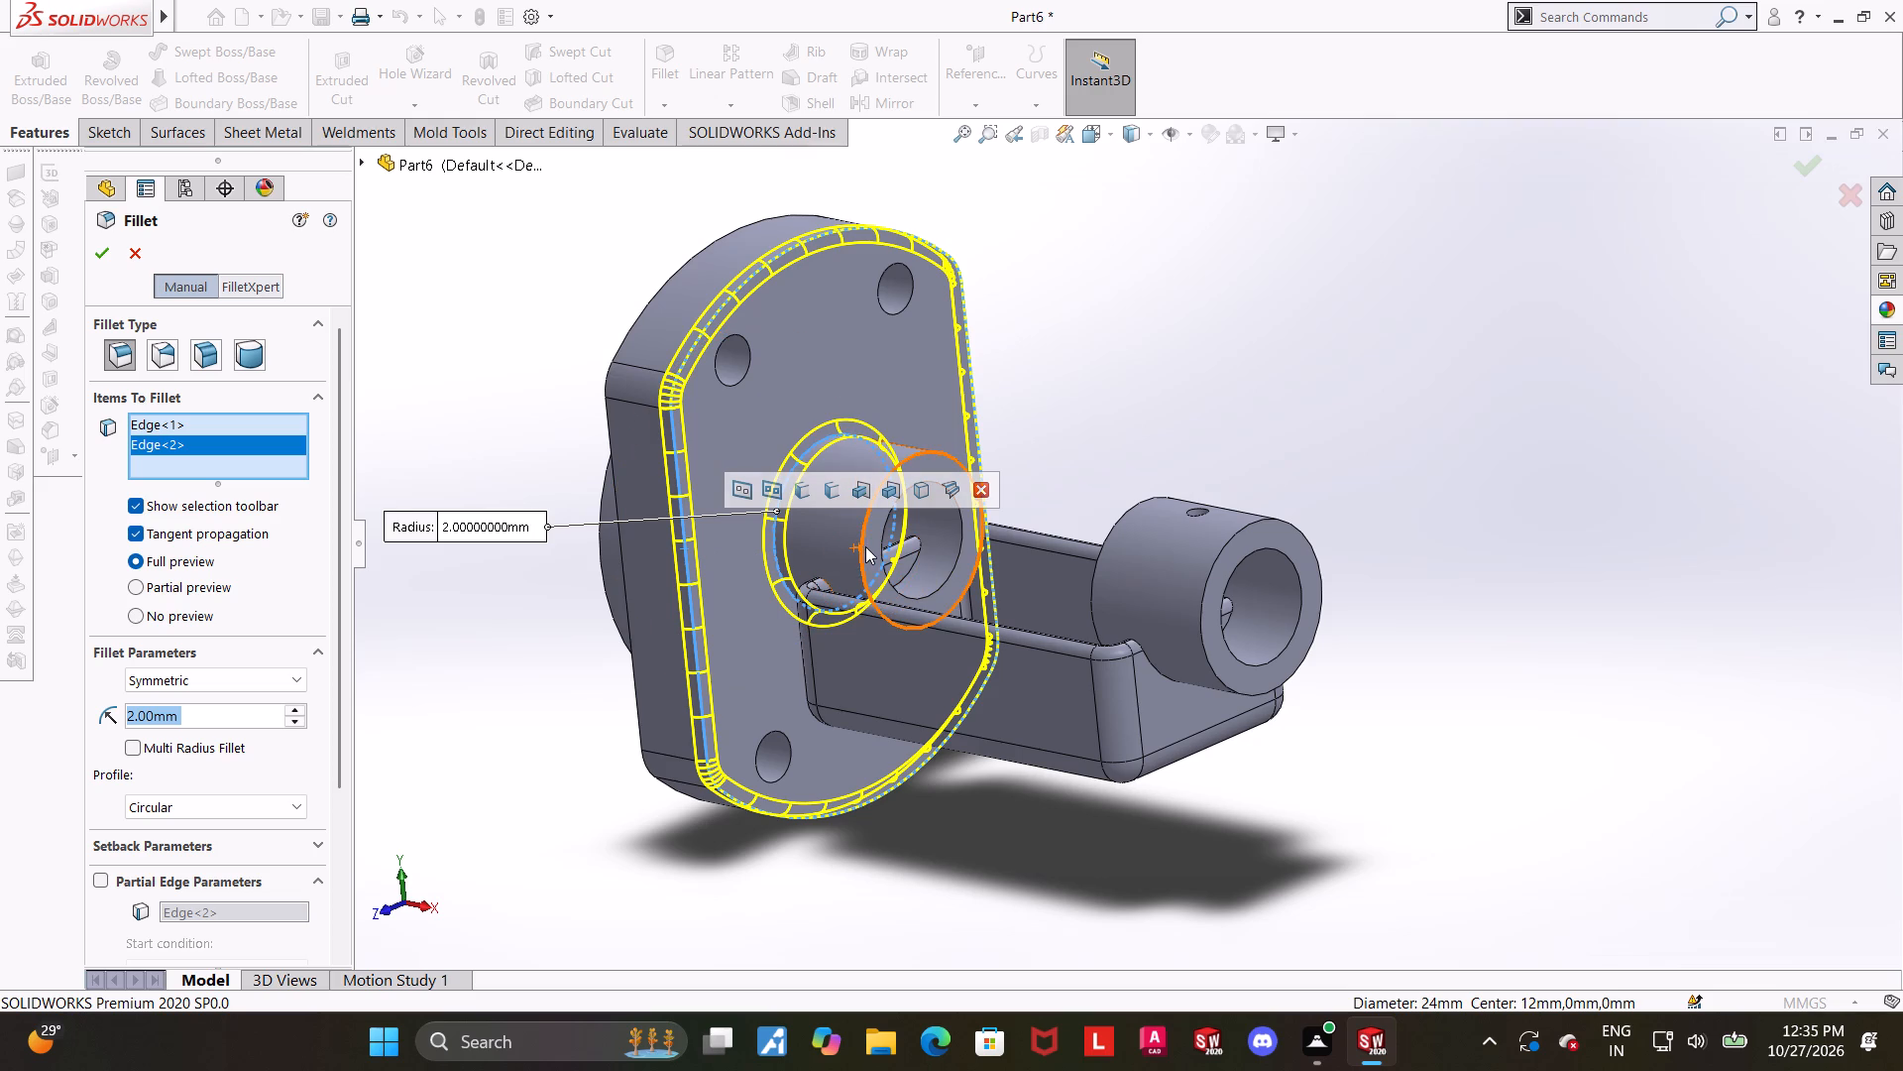
left_click(861, 546)
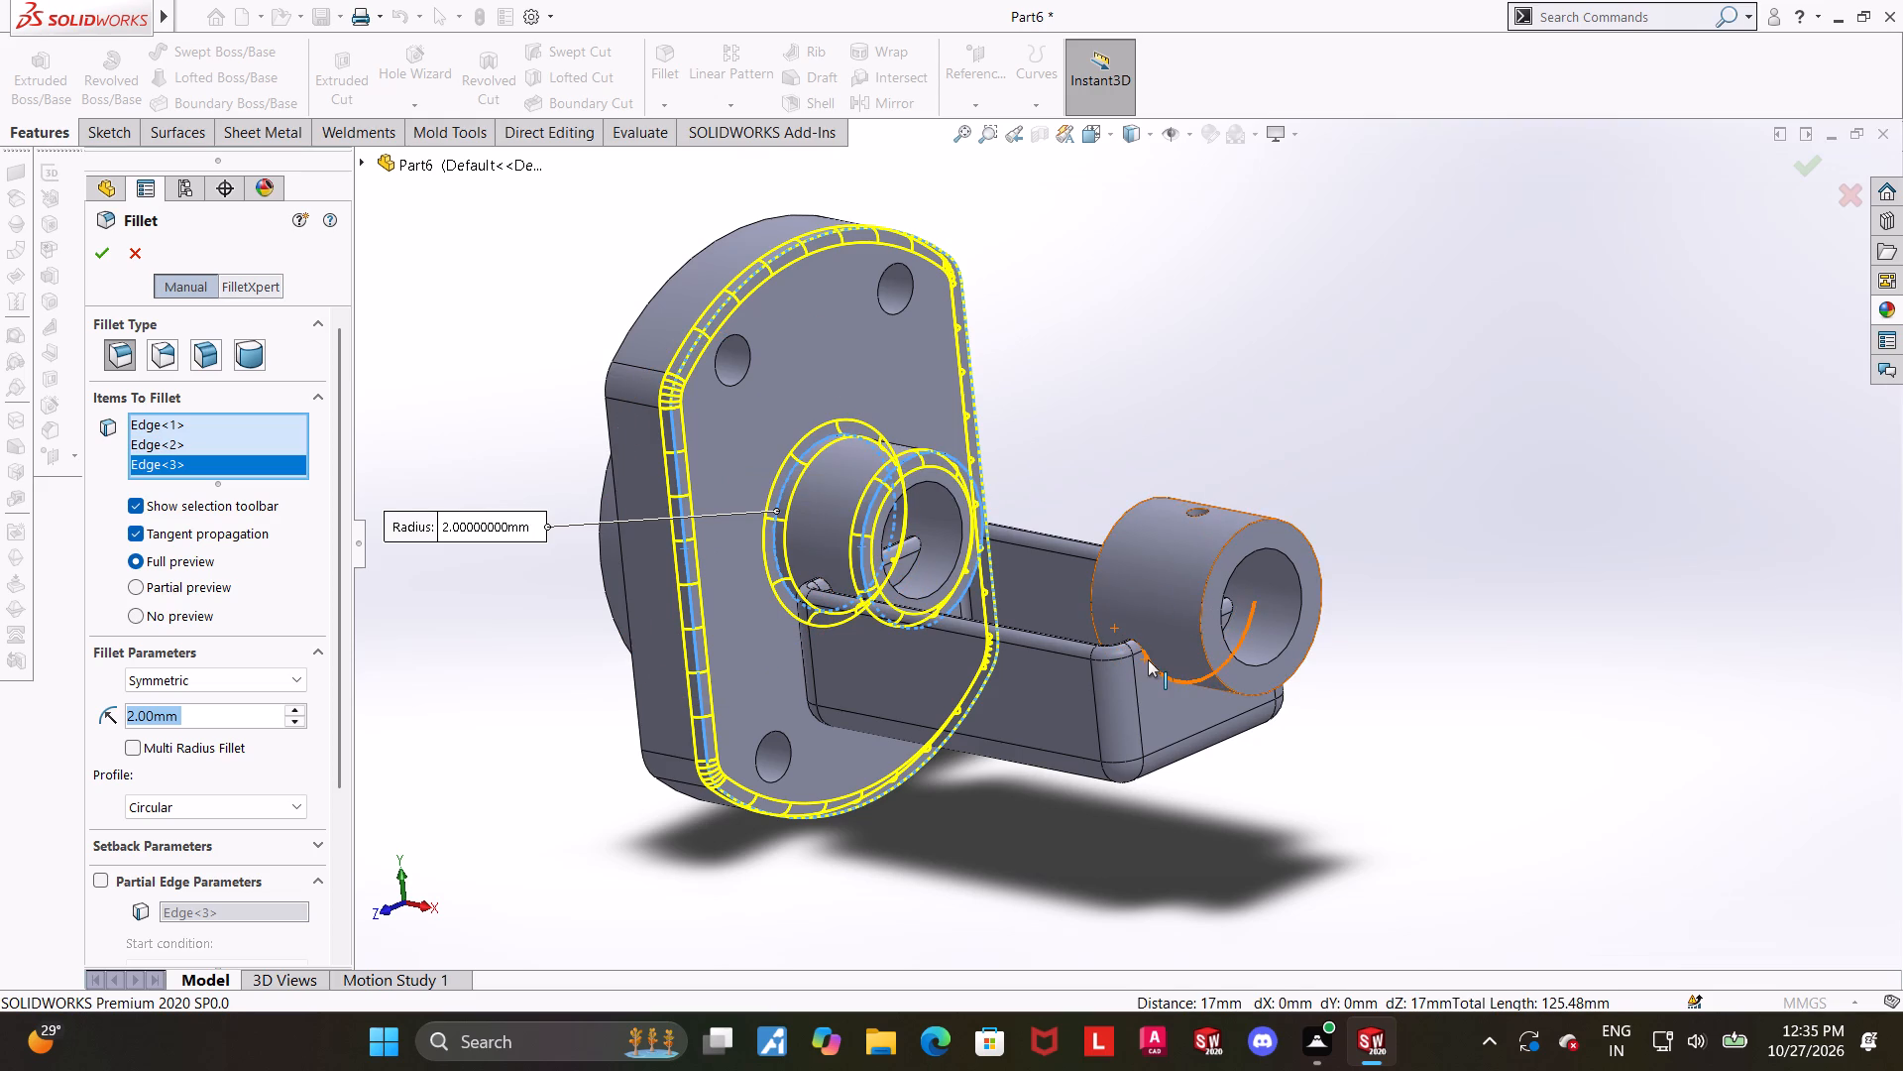
left_click(1148, 659)
scroll(1522, 598, "down", 2)
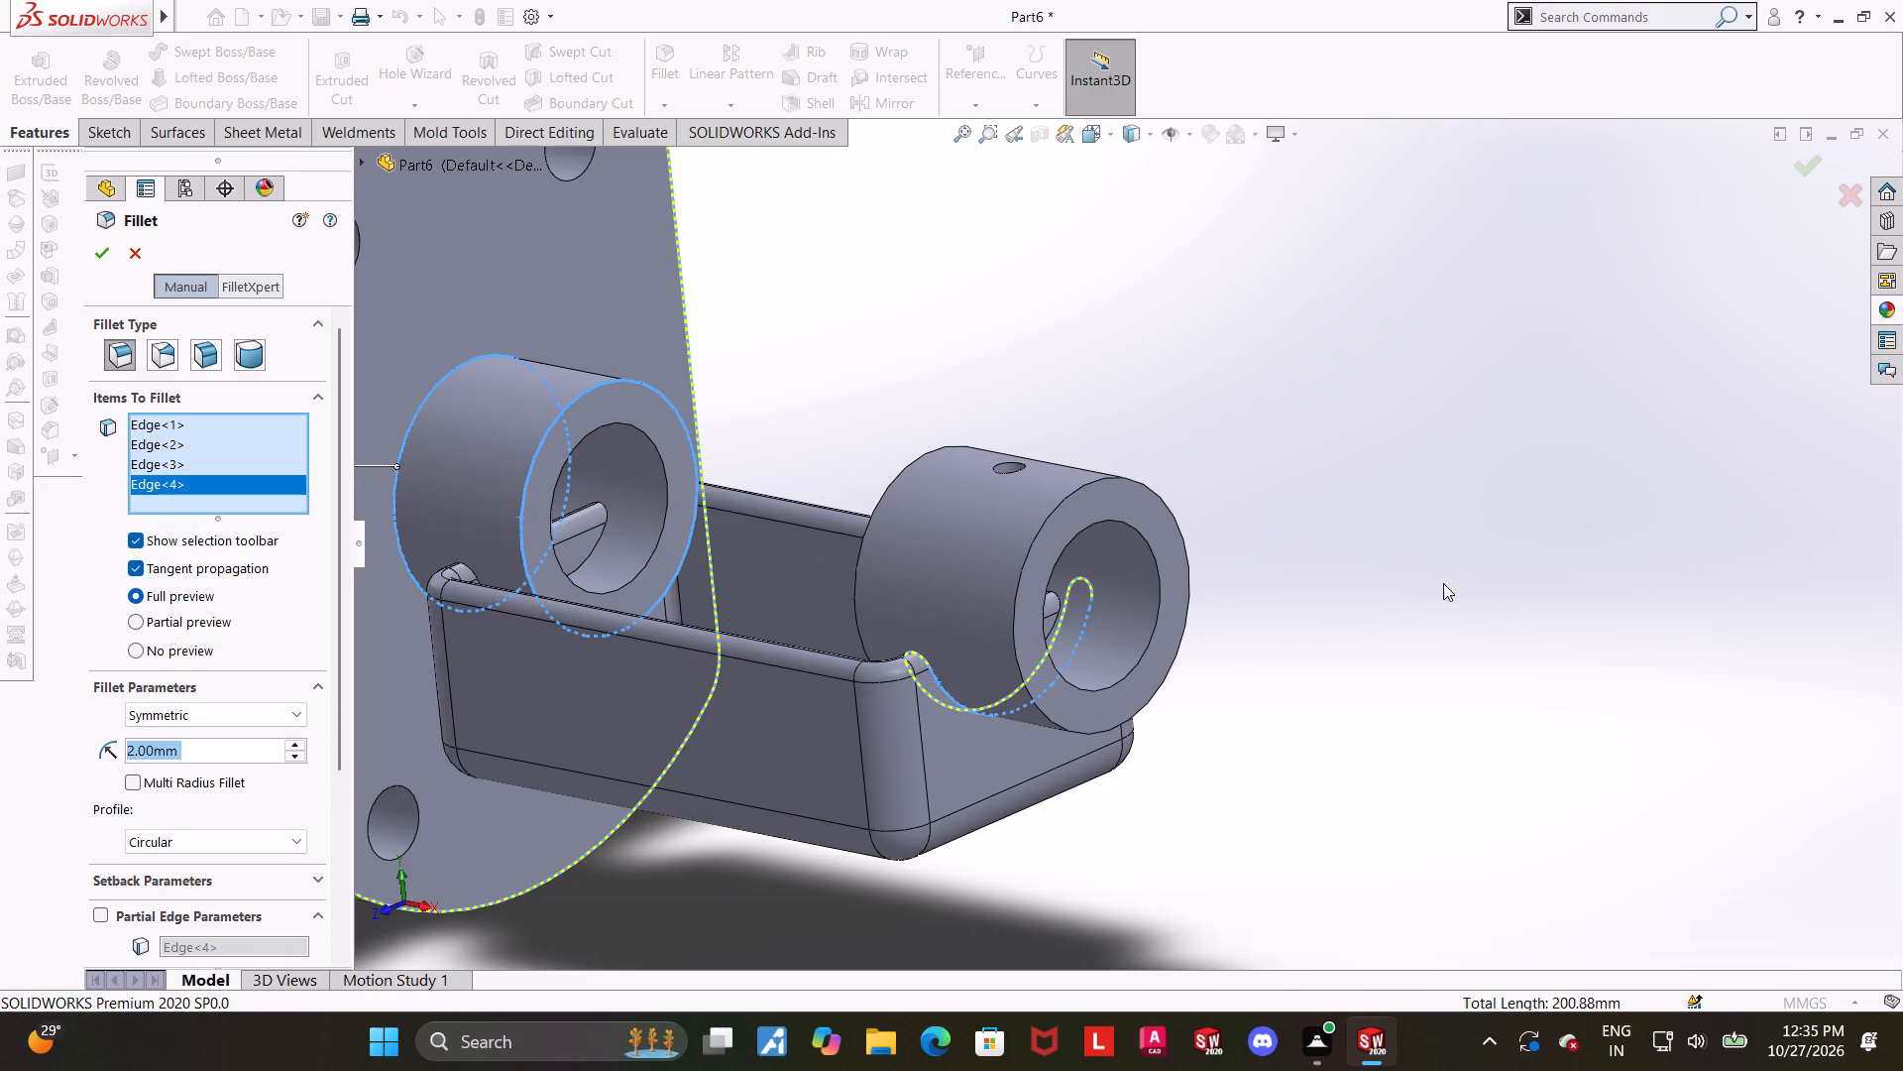
left_click(1021, 578)
scroll(1021, 578, "up", 3)
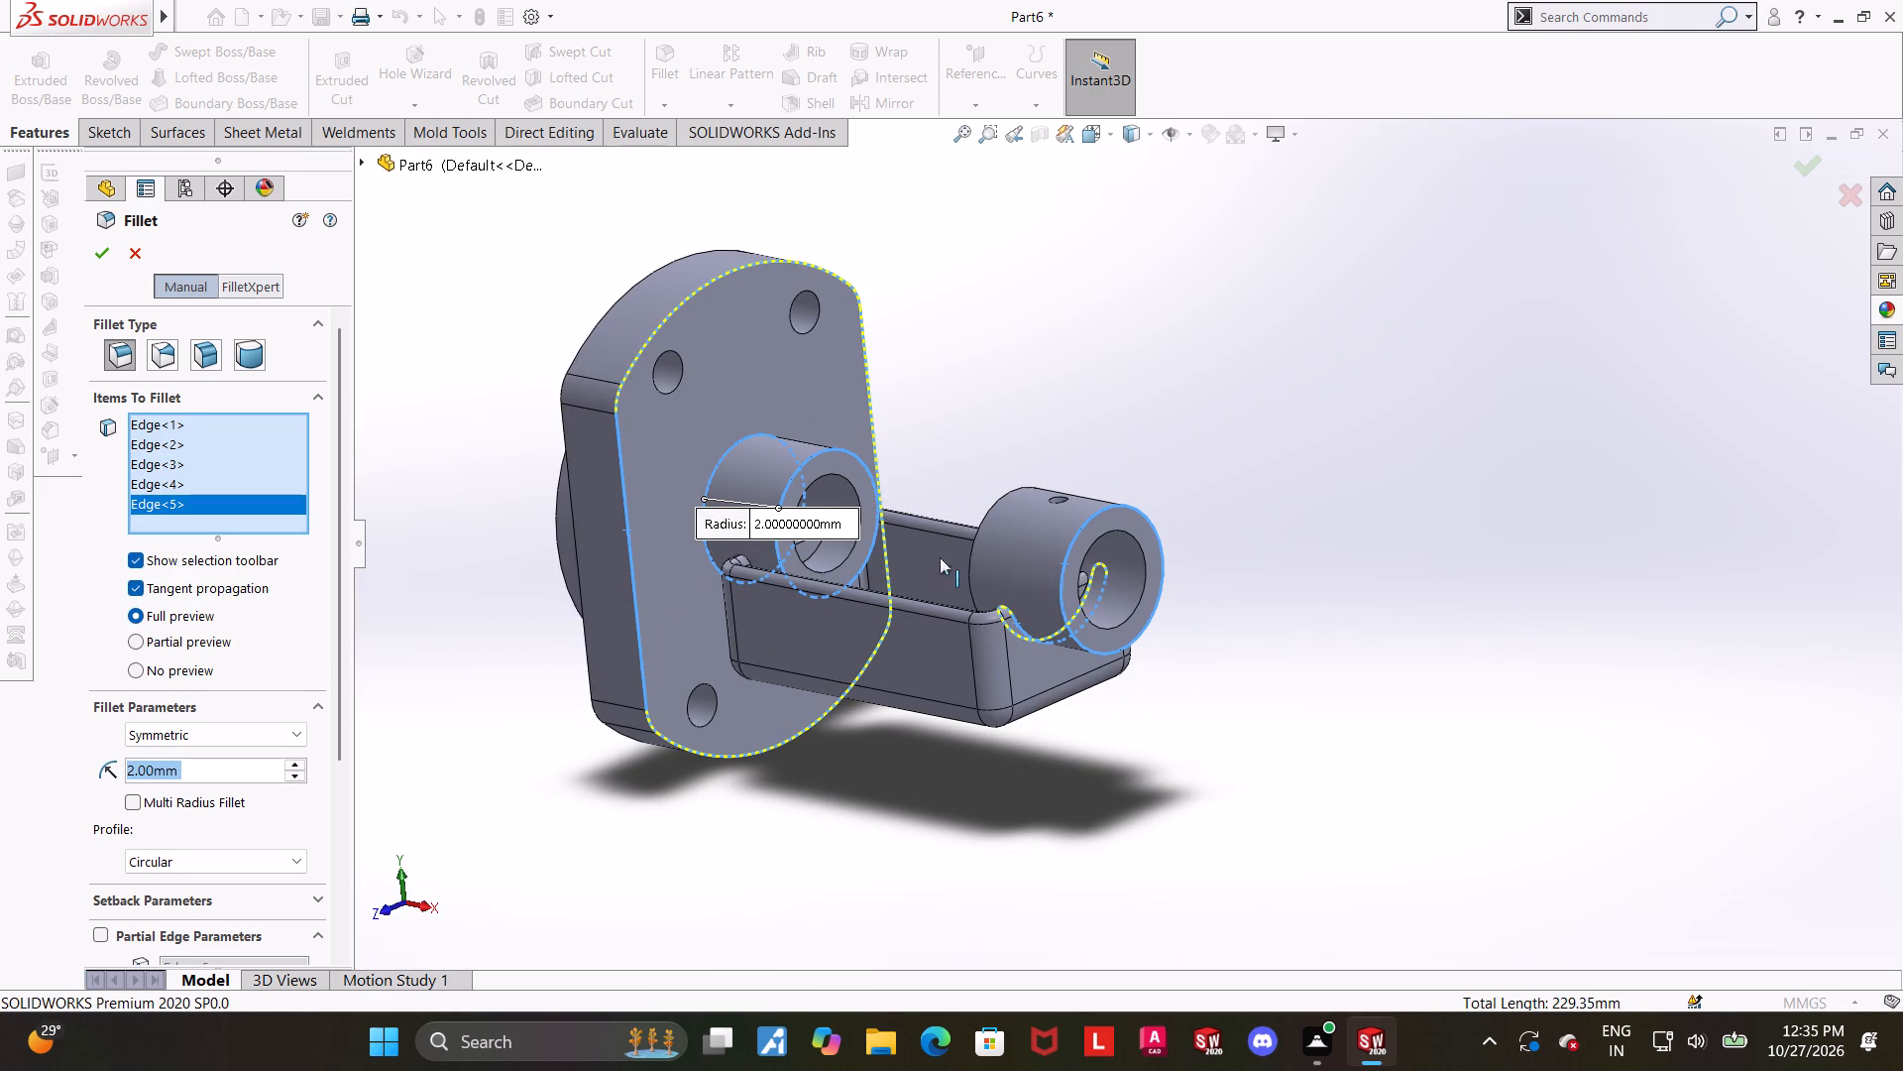
Set the radius of the five-edge fillet to 1.5 mm, check its preview and apply it.
type("1.5")
key("Return")
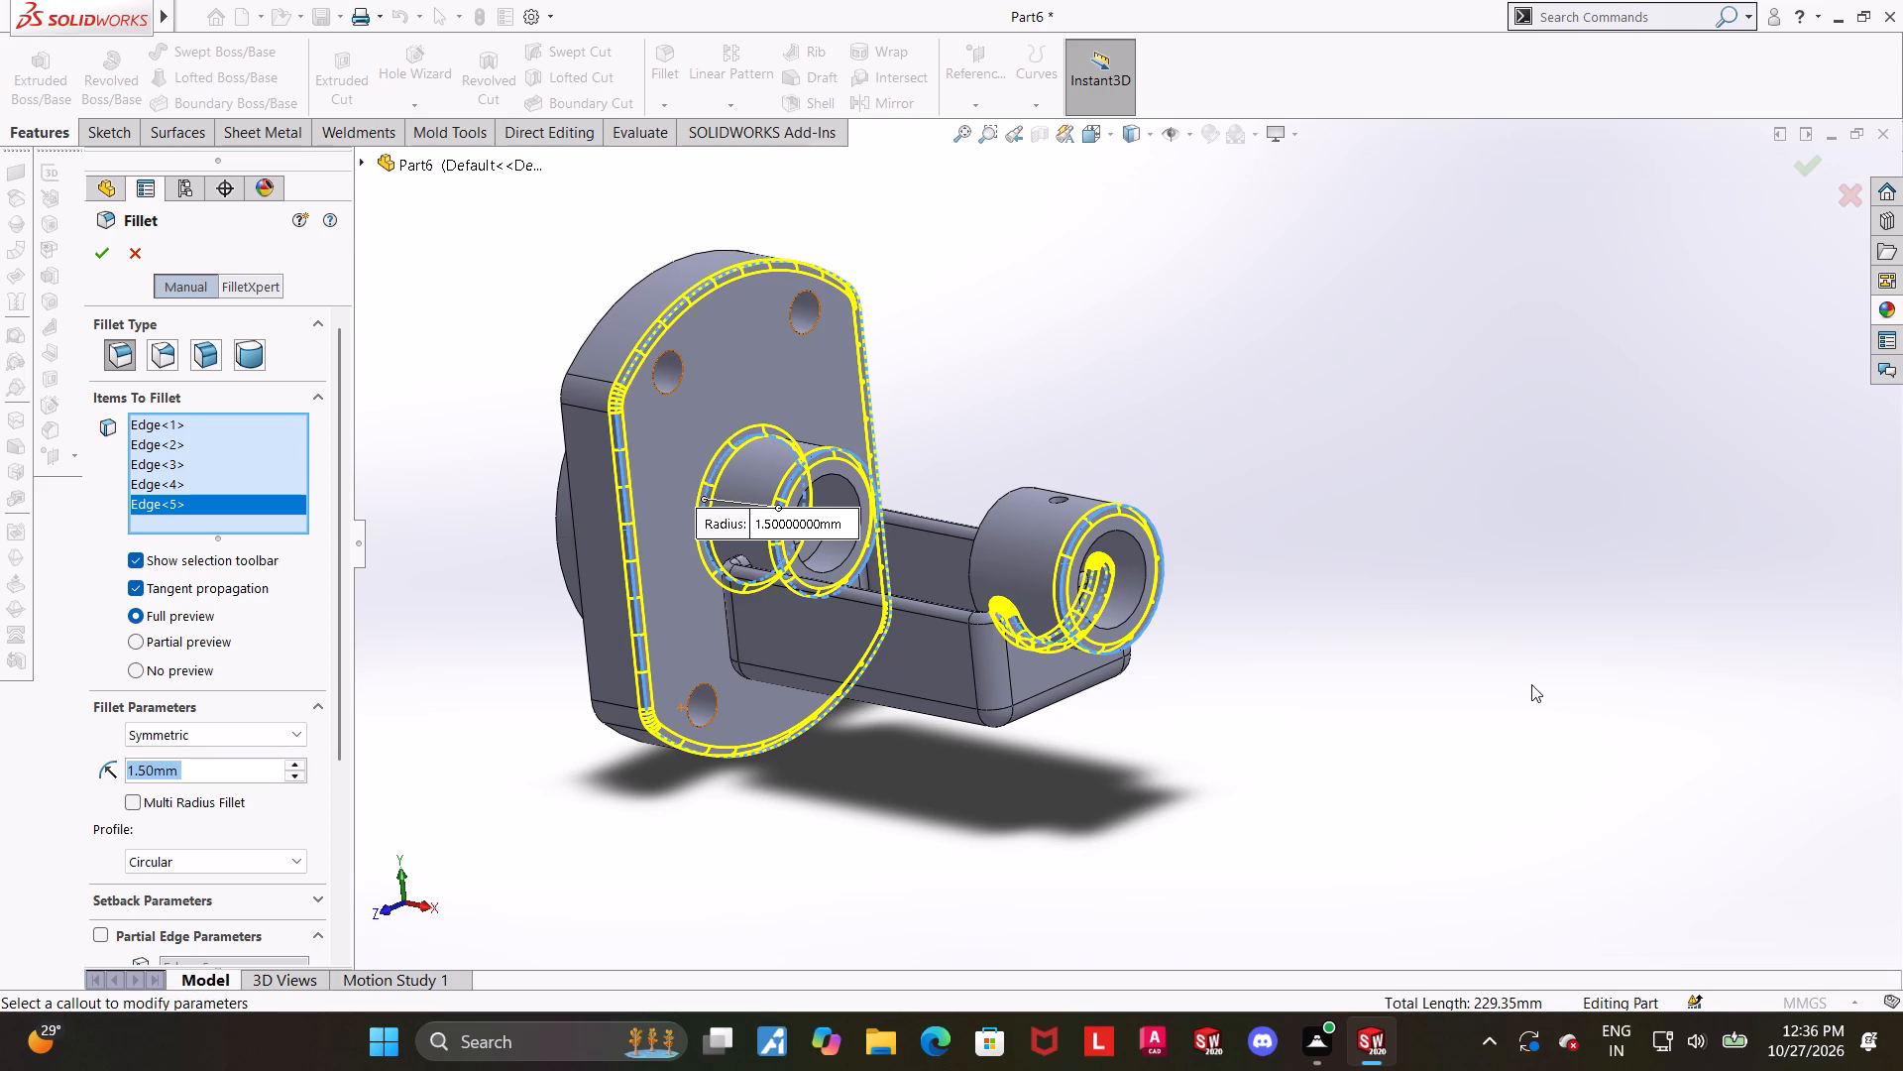
middle_click_drag(1529, 680, 1538, 612)
scroll(1146, 567, "down", 5)
middle_click_drag(977, 607, 1060, 745)
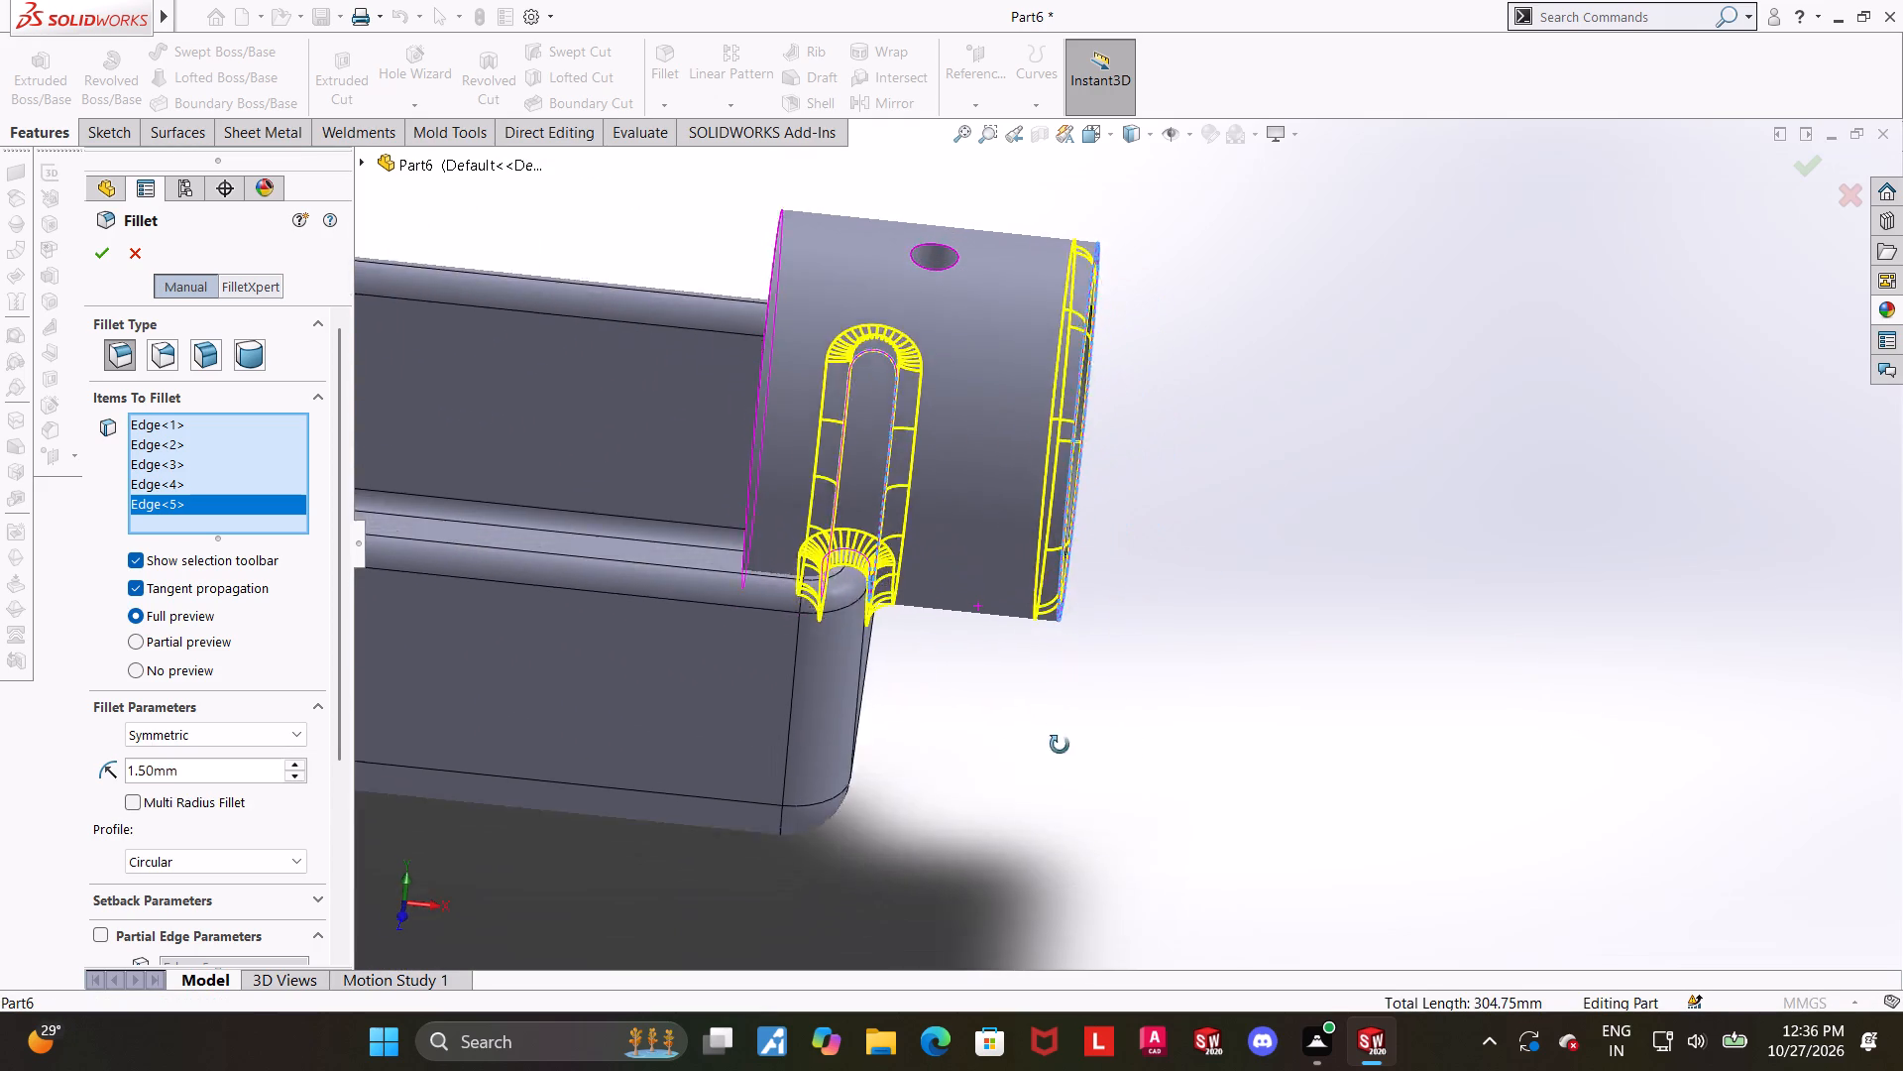
middle_click_drag(1060, 745, 1033, 762)
scroll(1033, 762, "up", 2)
scroll(915, 666, "up", 5)
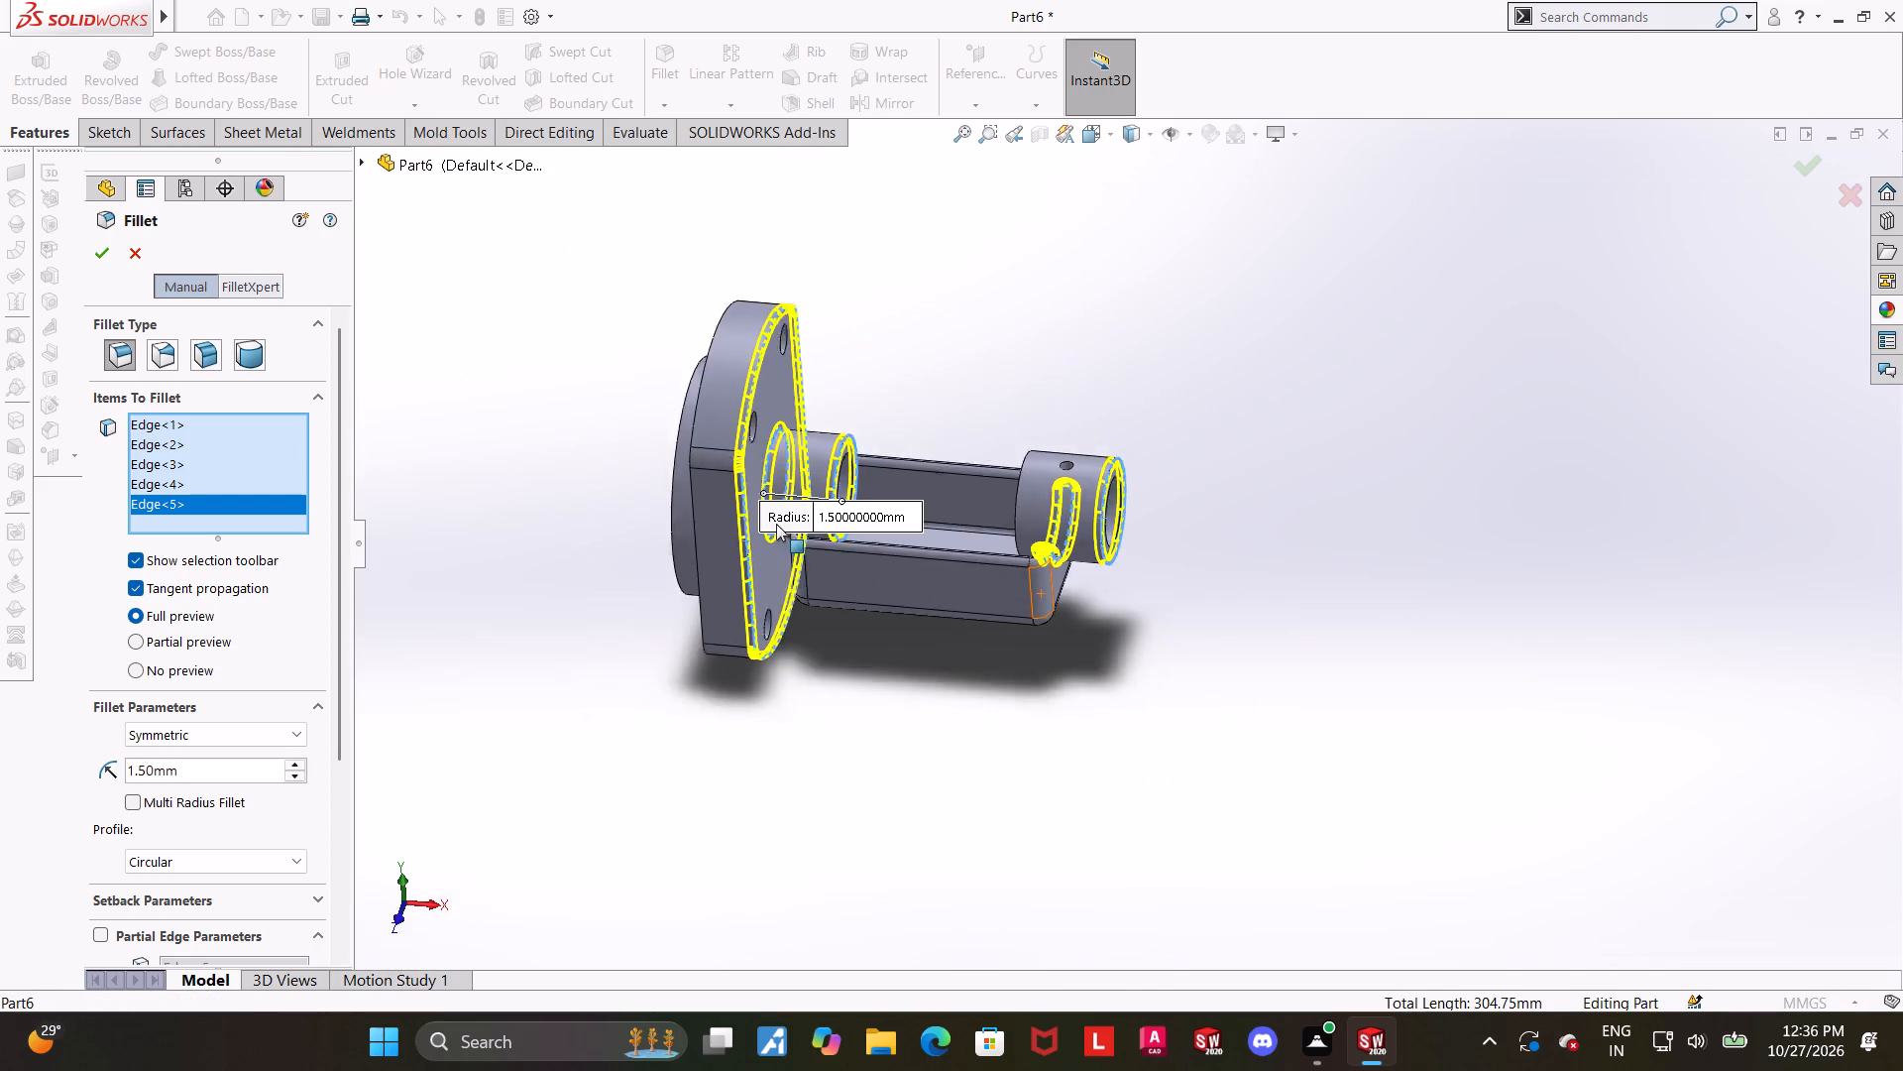
scroll(776, 524, "down", 5)
middle_click_drag(1170, 833, 1166, 800)
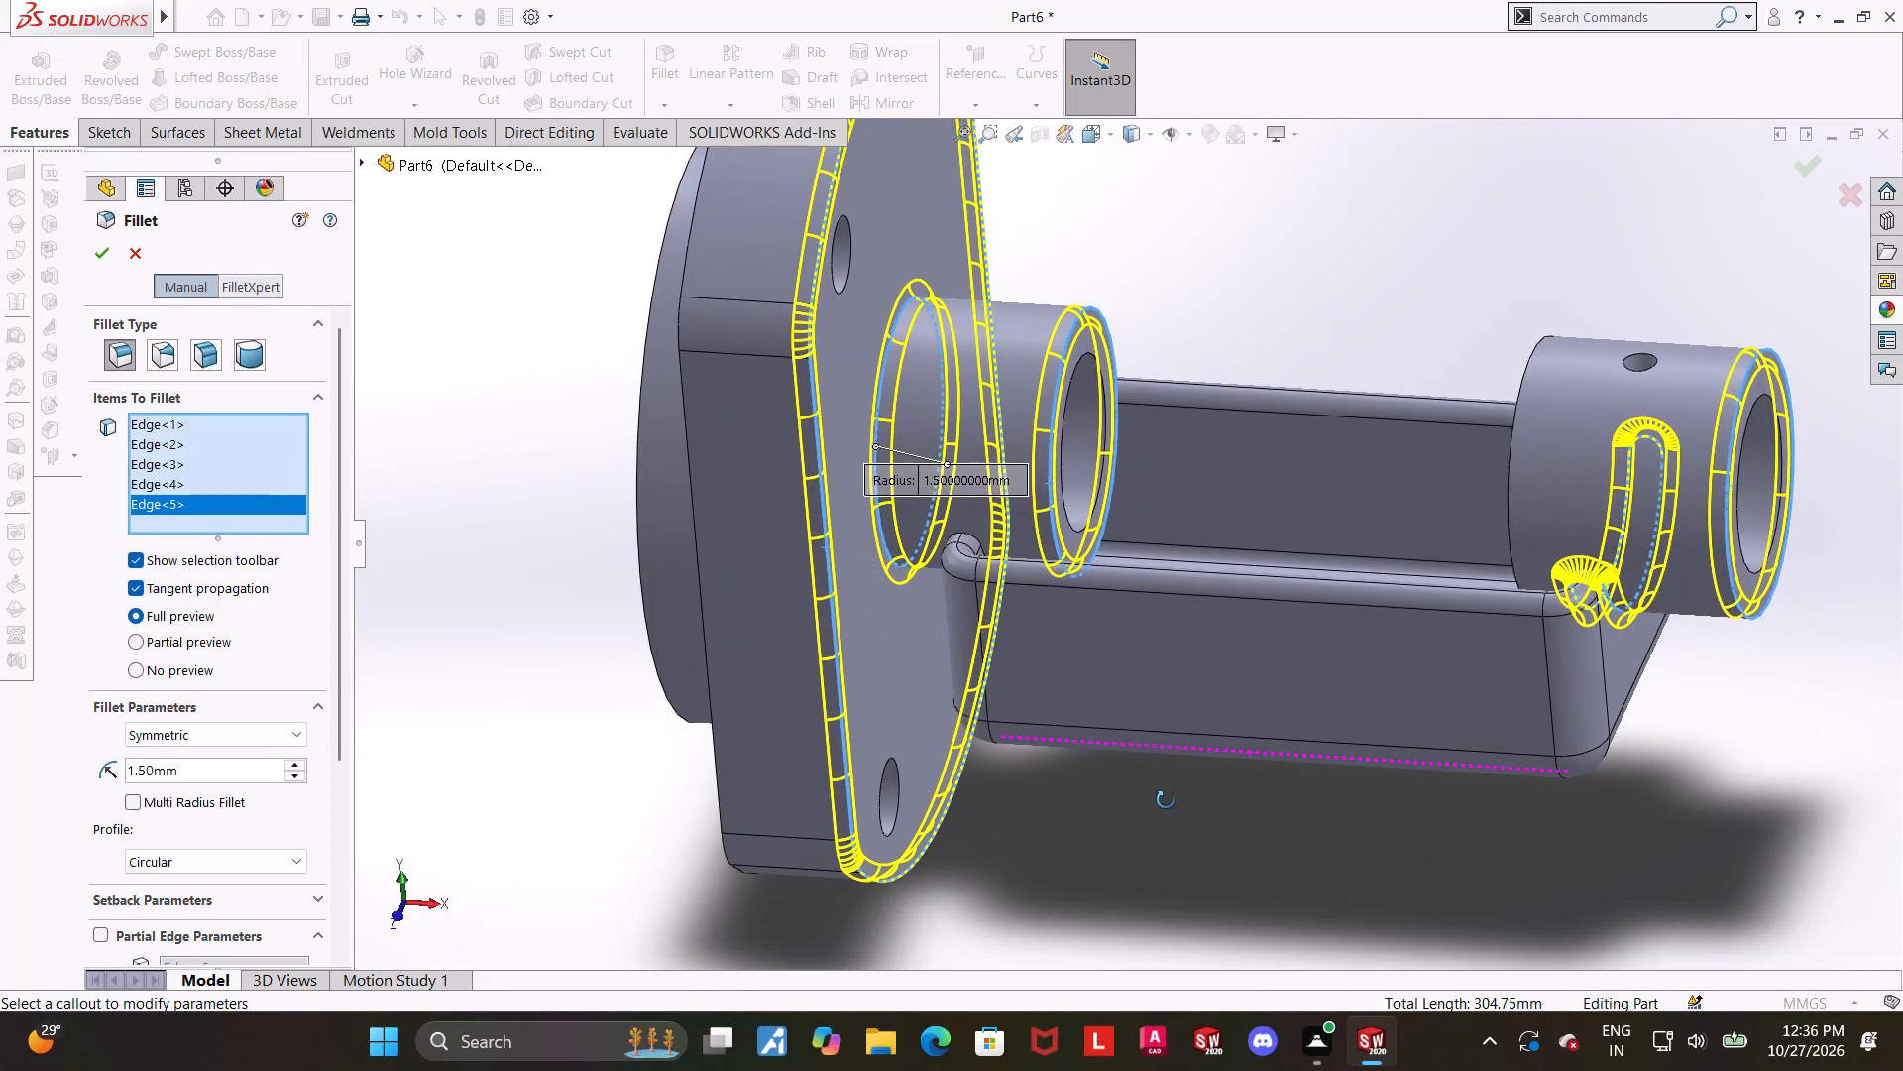
middle_click_drag(1166, 800, 1163, 793)
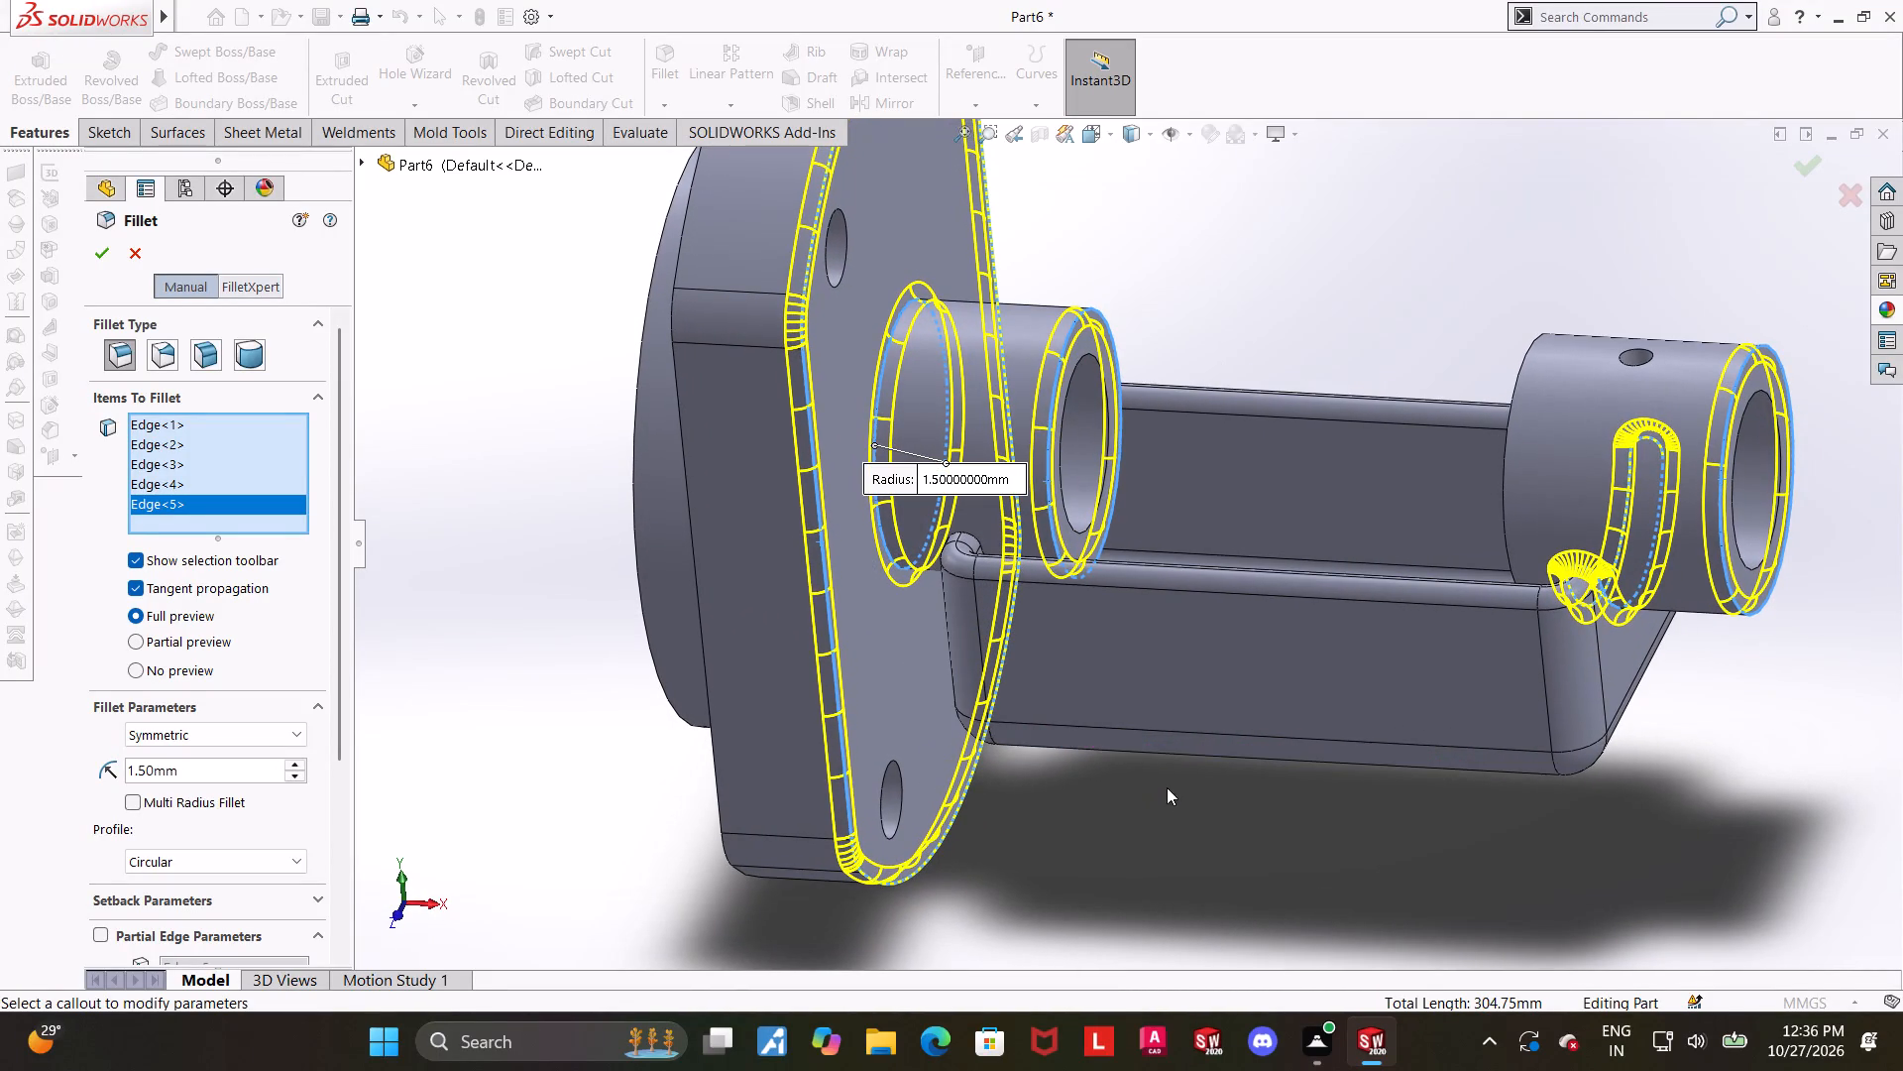
left_click(101, 251)
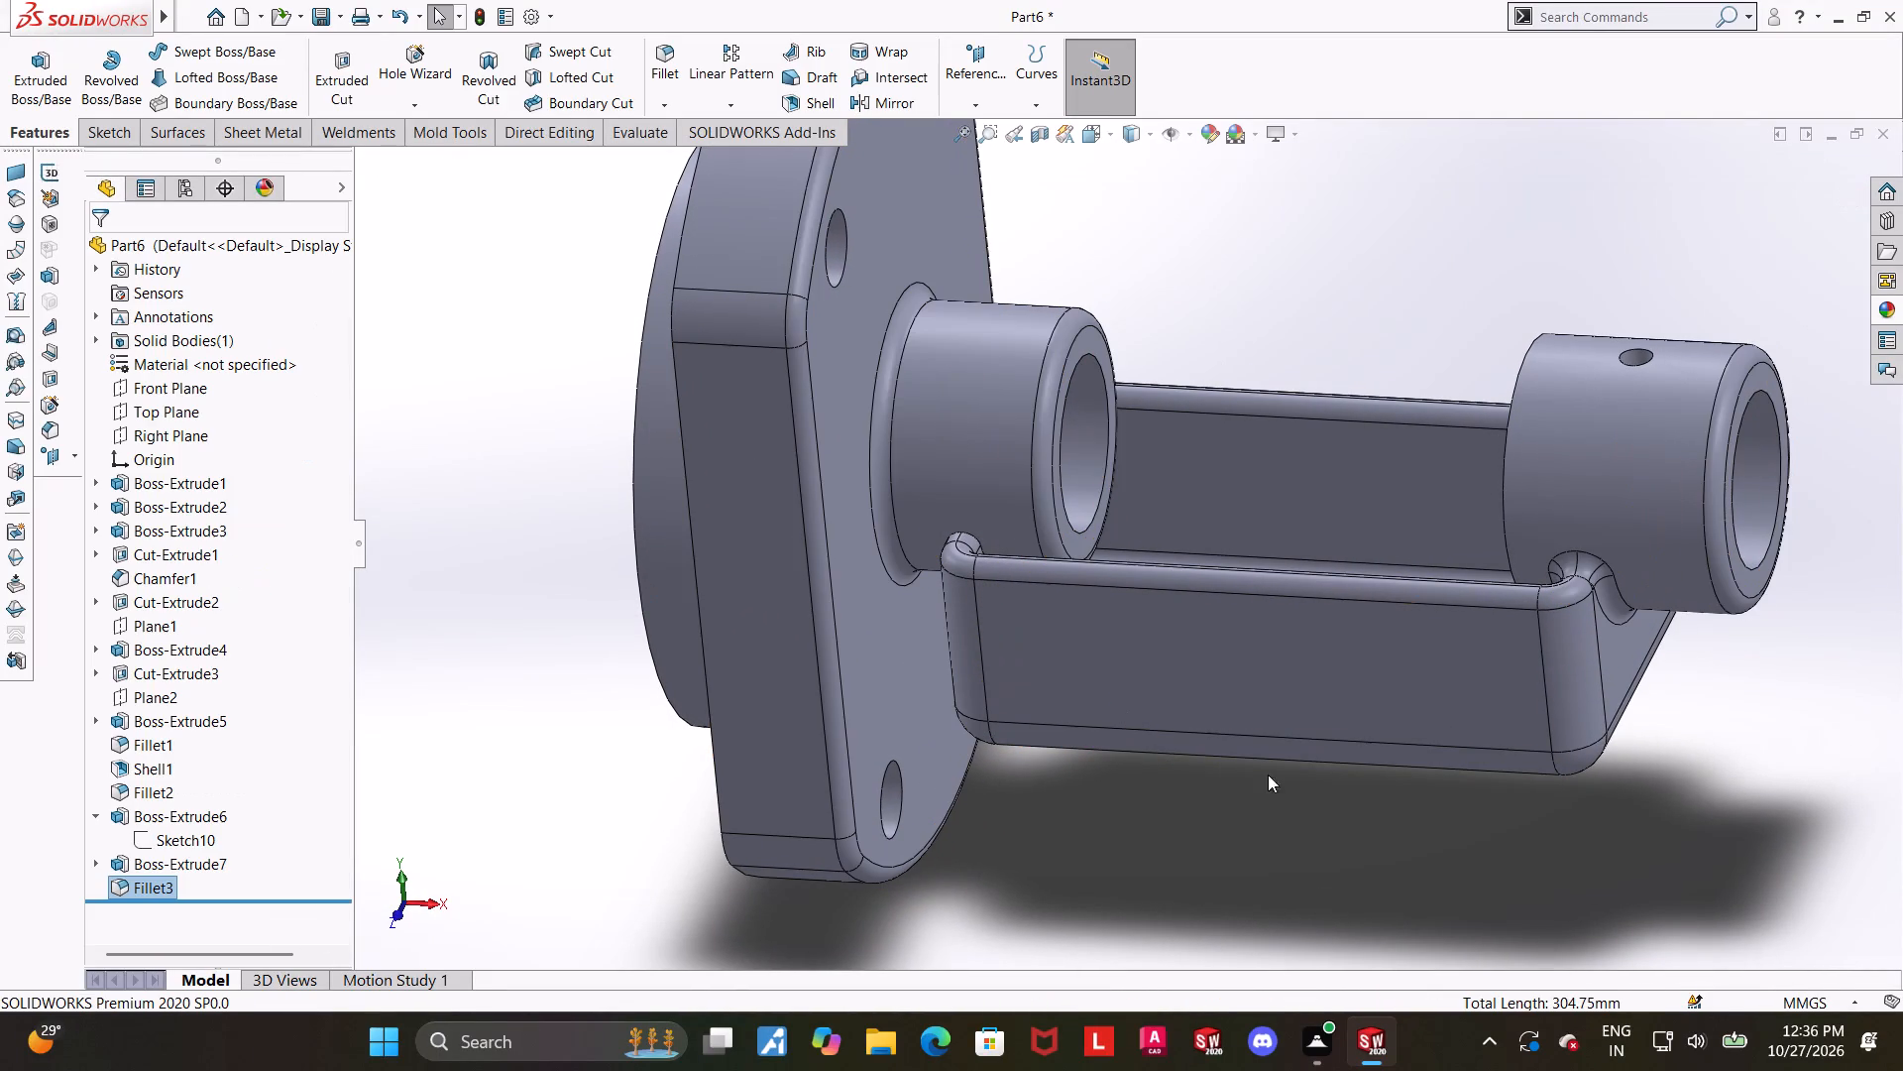
Examine the filleted flange, boss, shelled block and sleeve from isometric and other angles.
key("ctrl+7")
left_click(1645, 602)
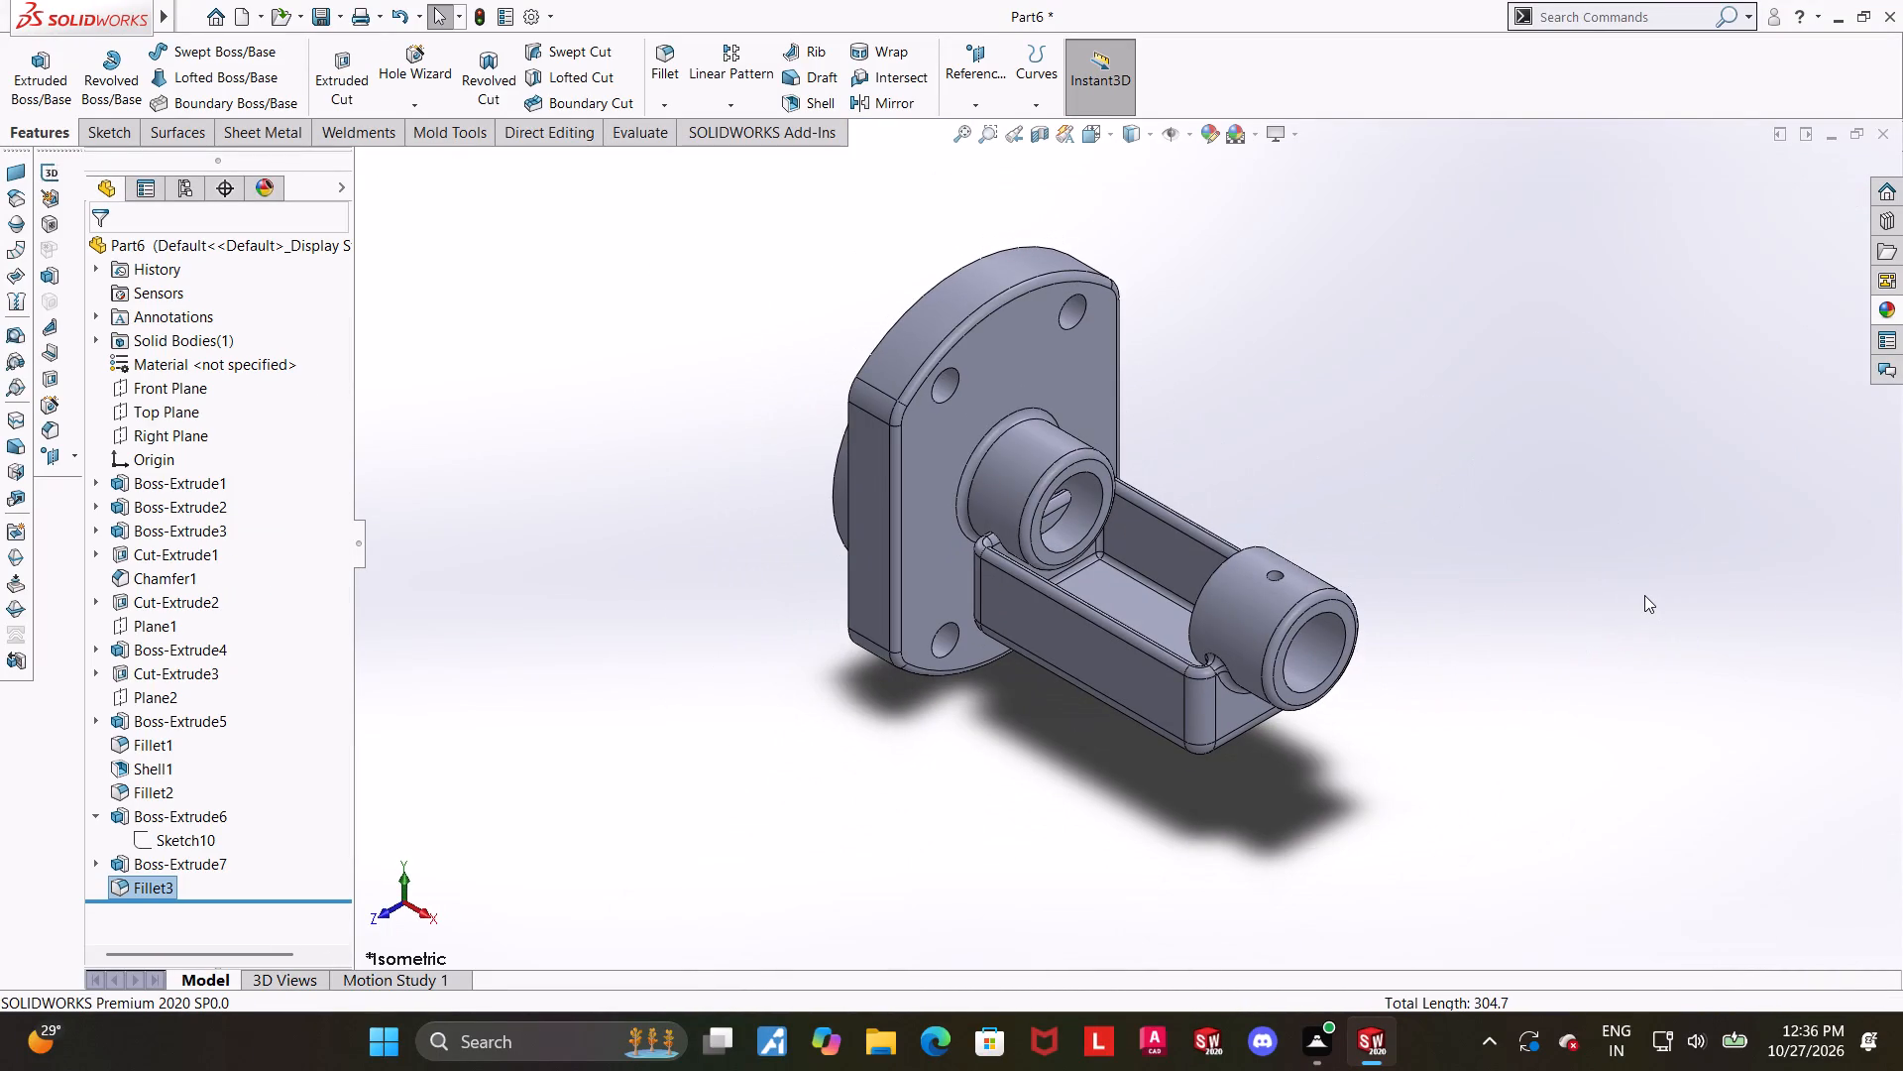
middle_click_drag(1620, 560, 1639, 439)
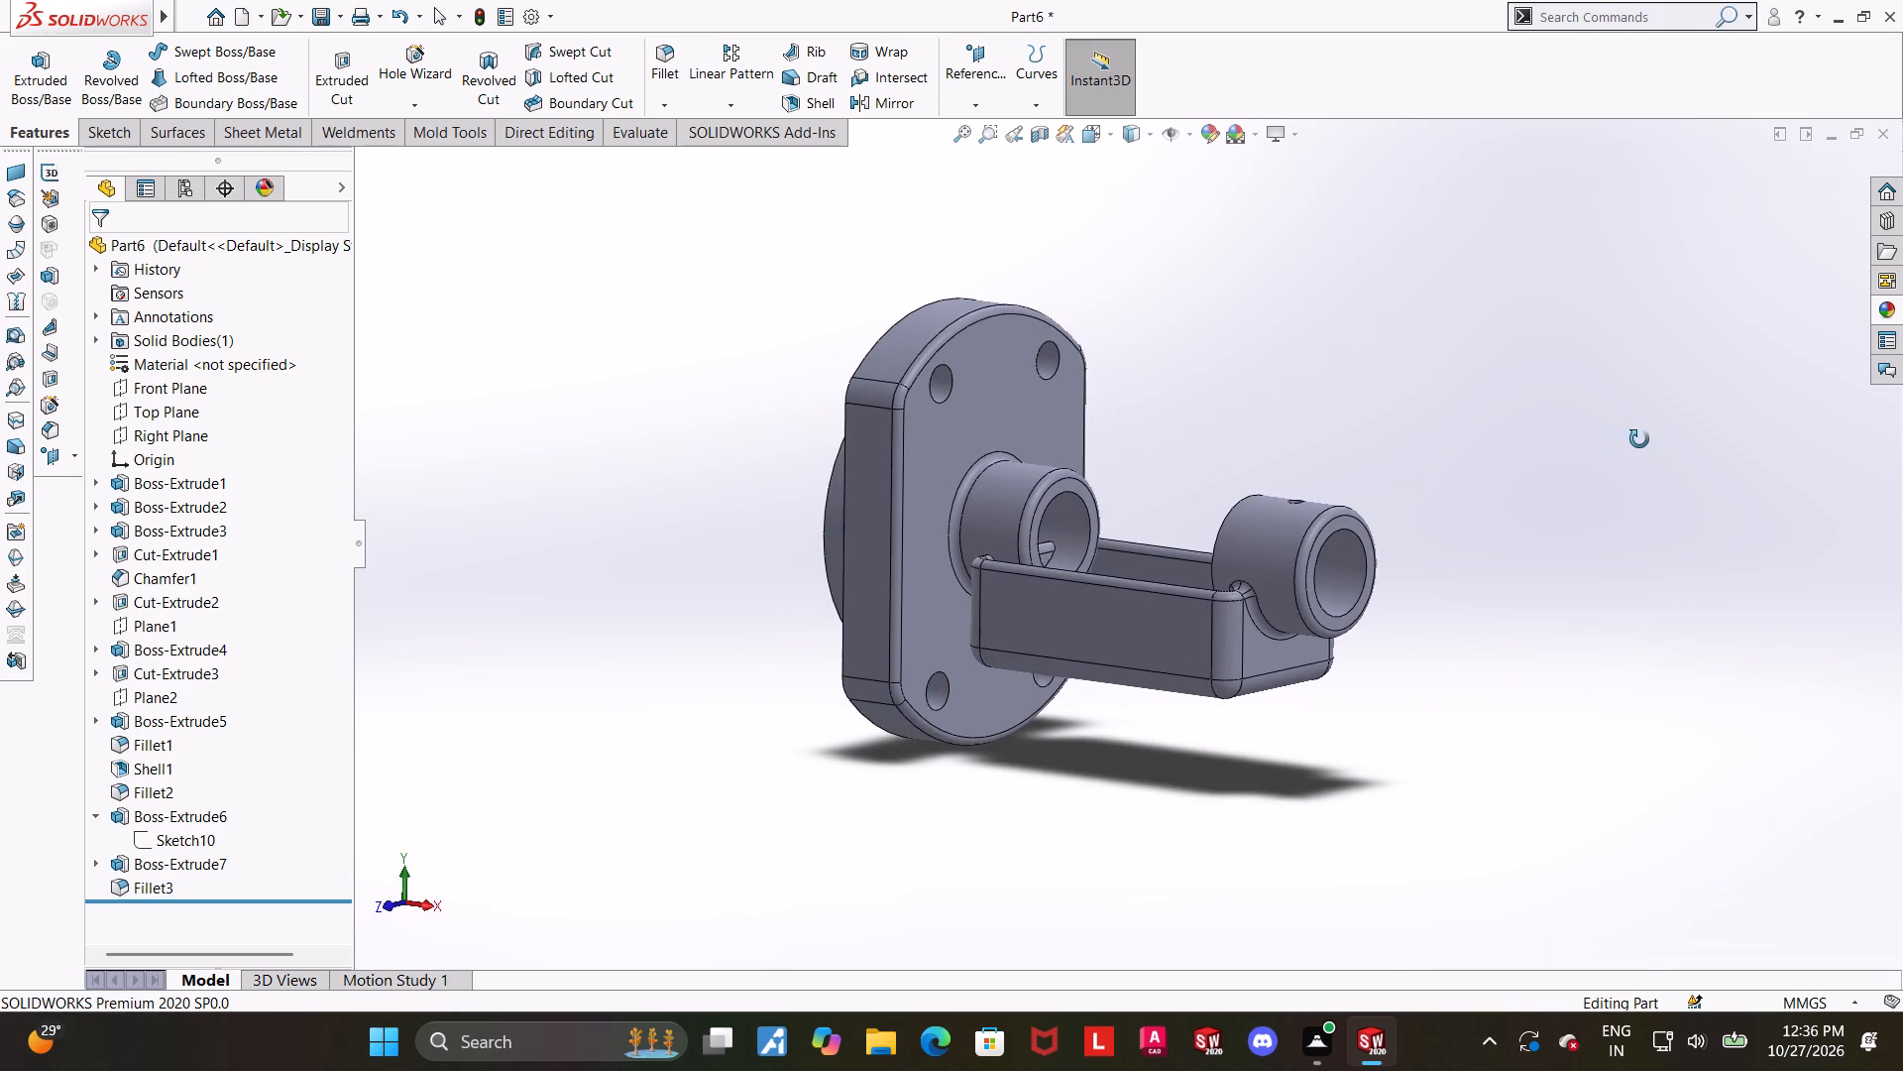
middle_click_drag(1639, 439, 1642, 473)
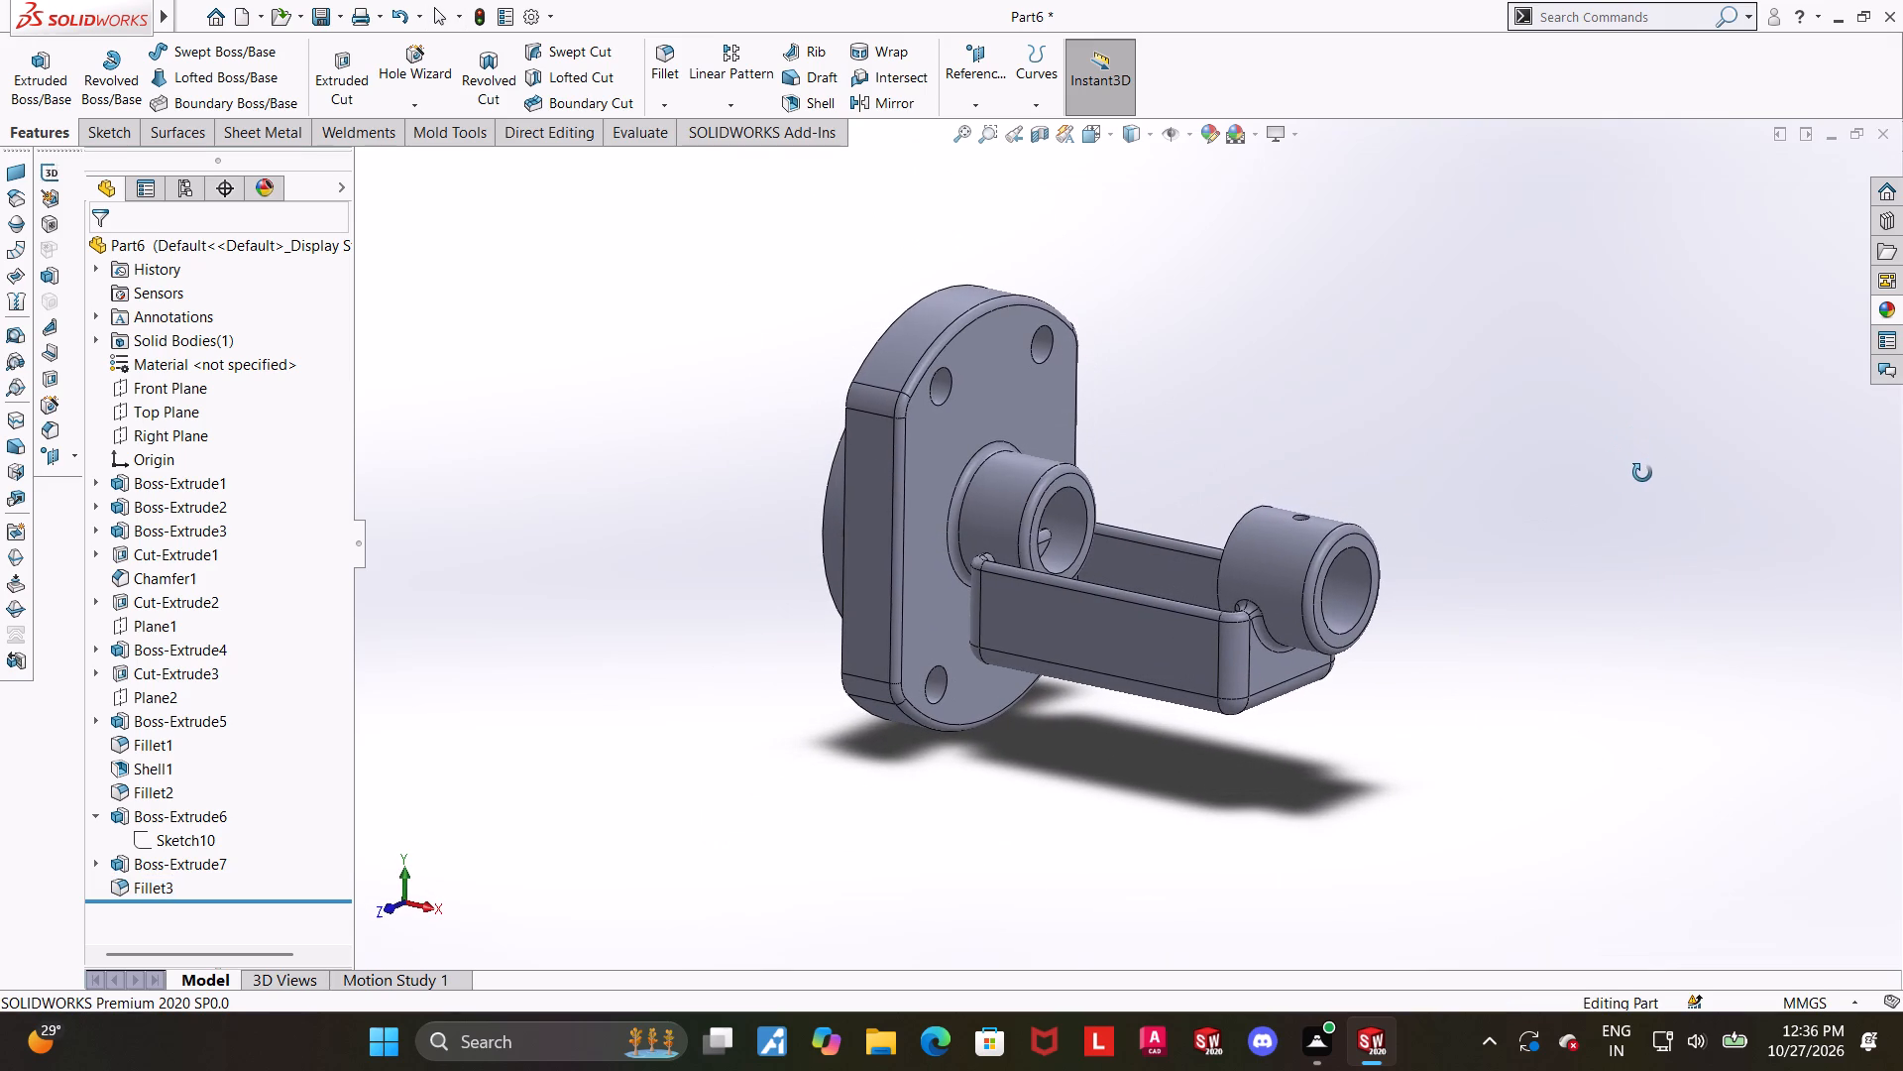
middle_click_drag(1642, 473, 1638, 474)
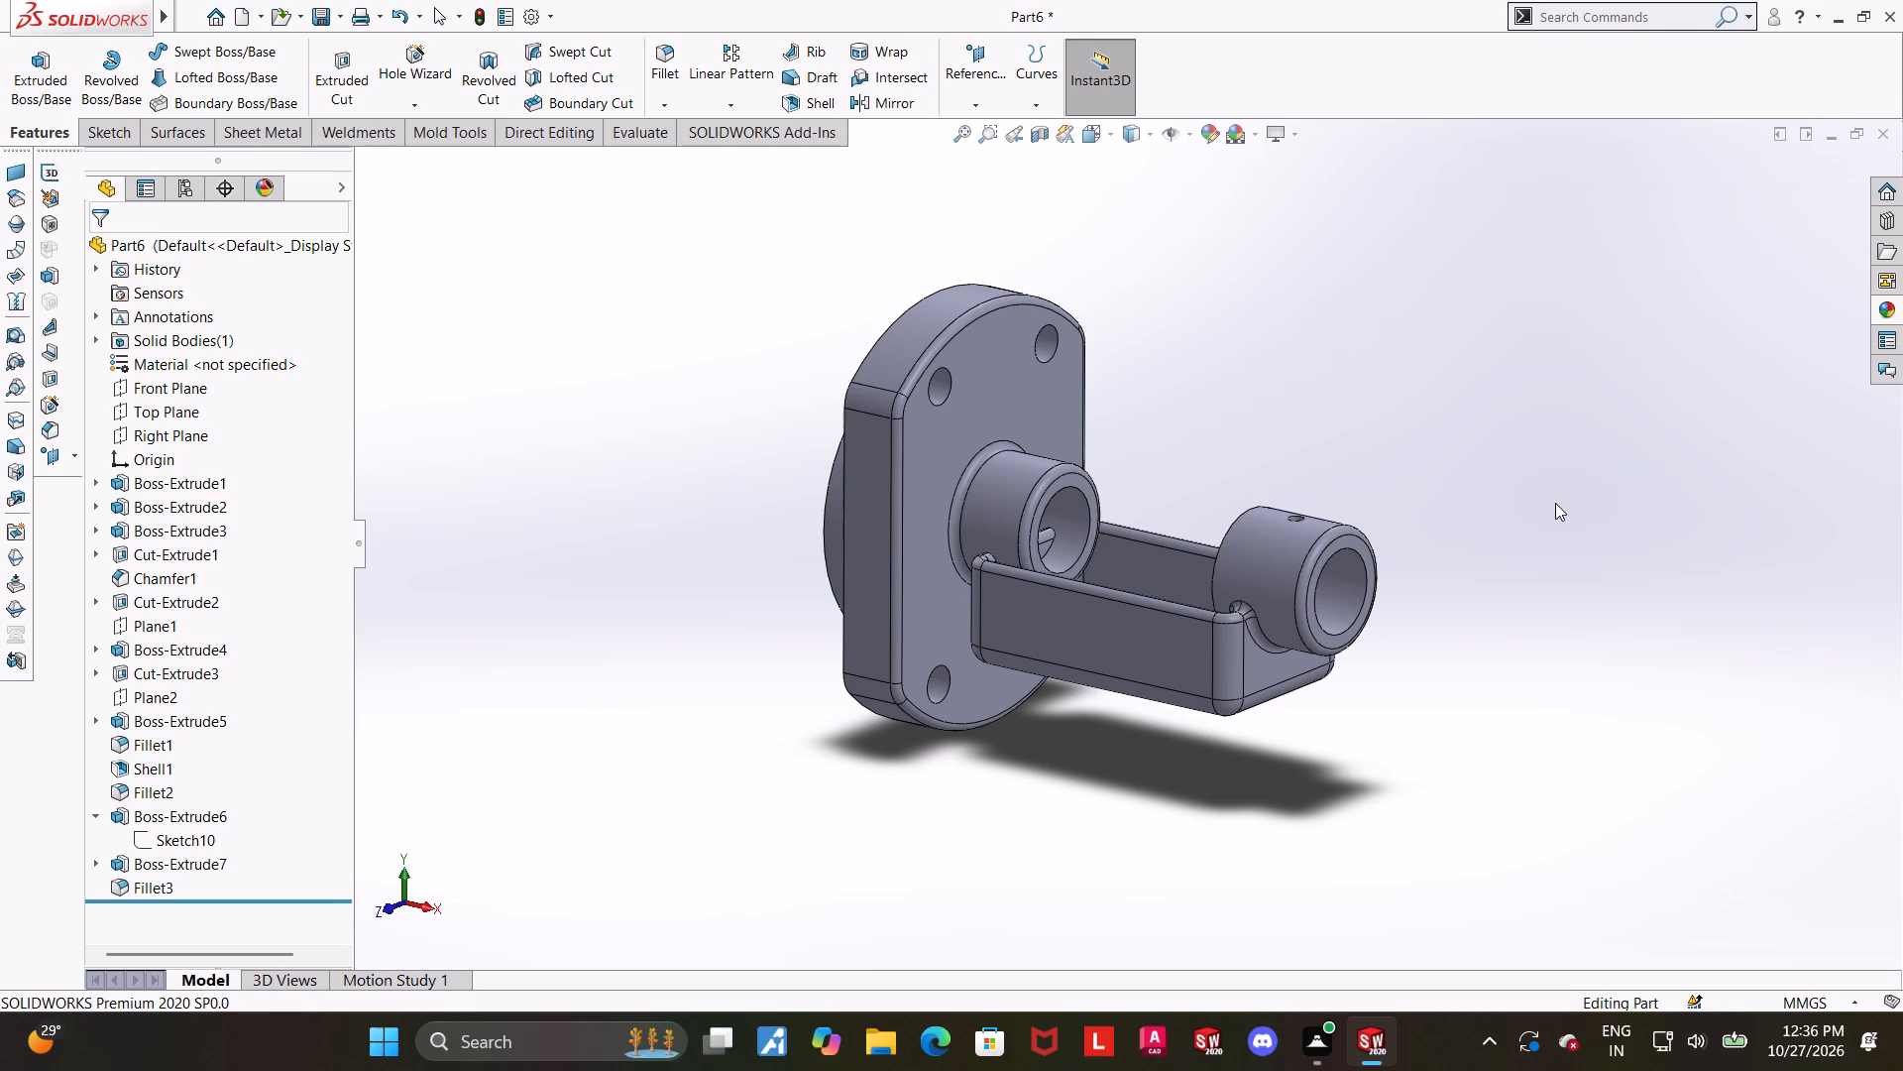
middle_click_drag(1374, 455, 1305, 430)
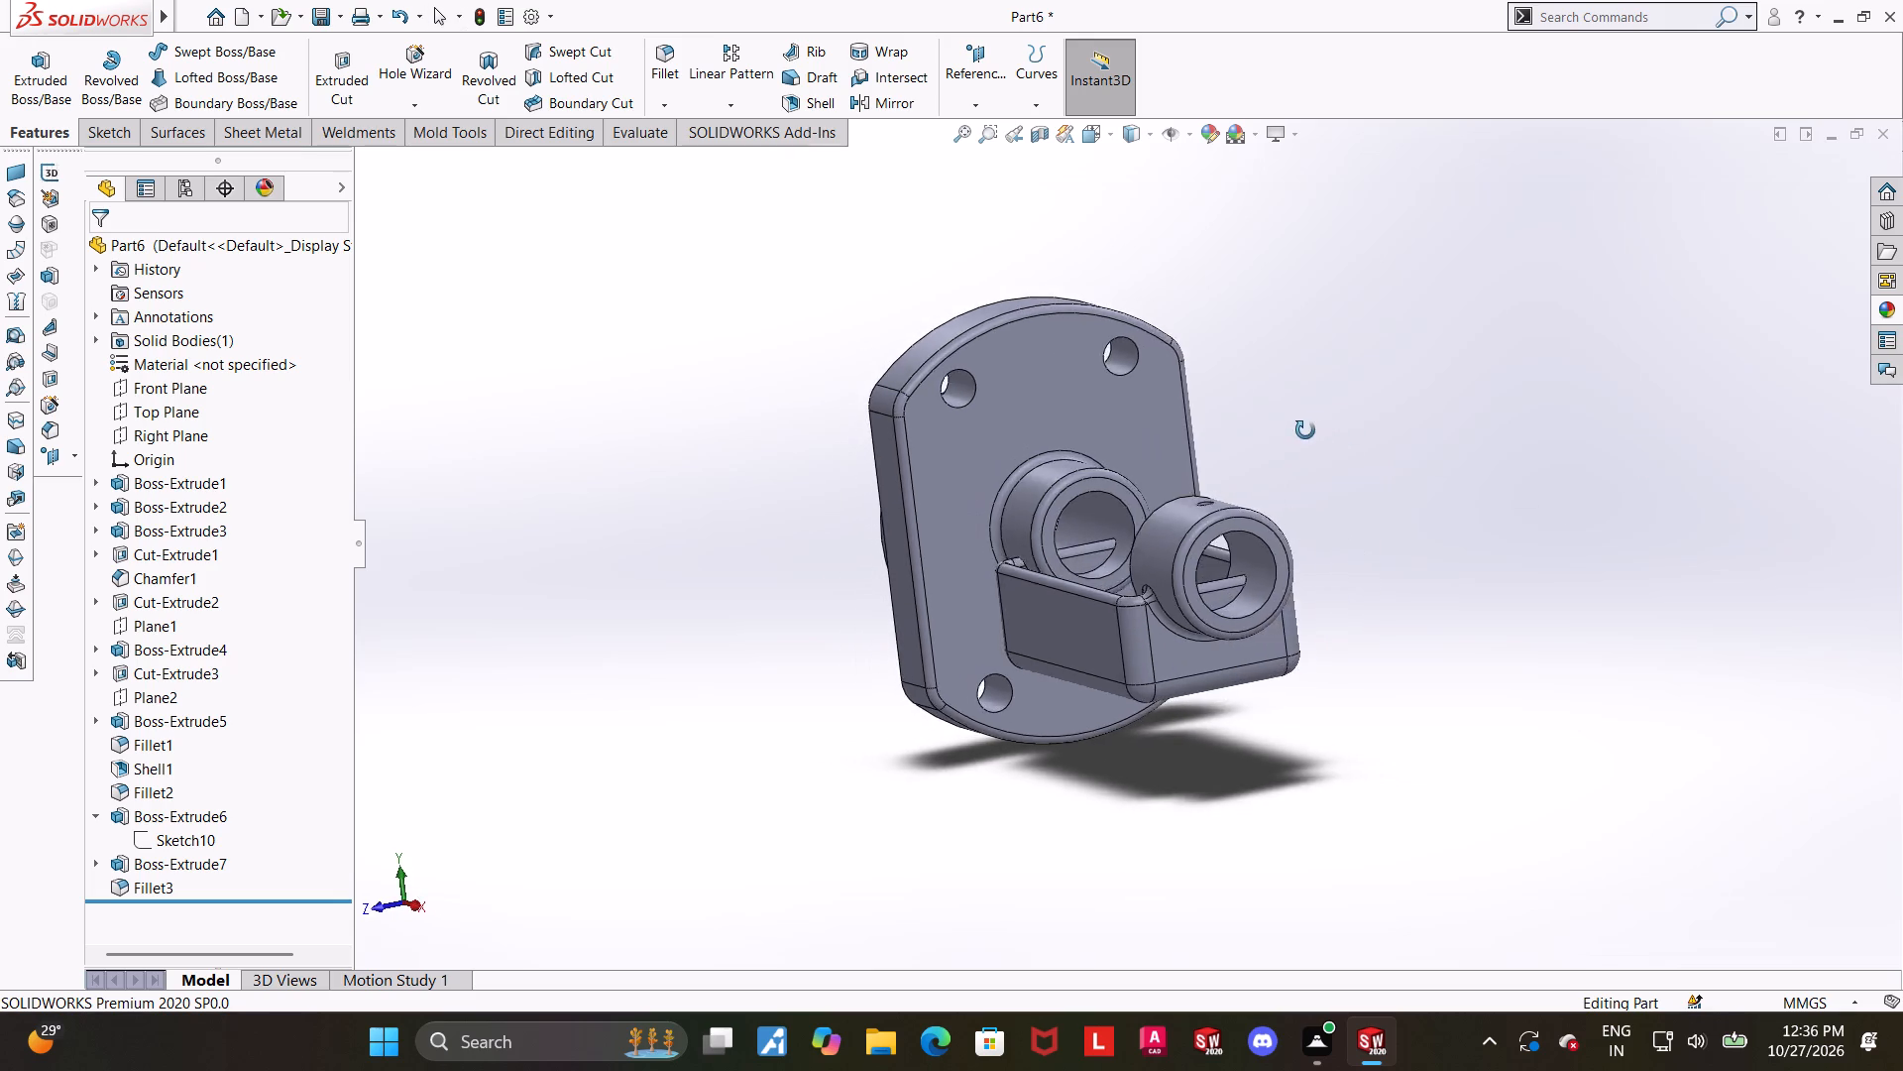
middle_click_drag(1305, 430, 1278, 441)
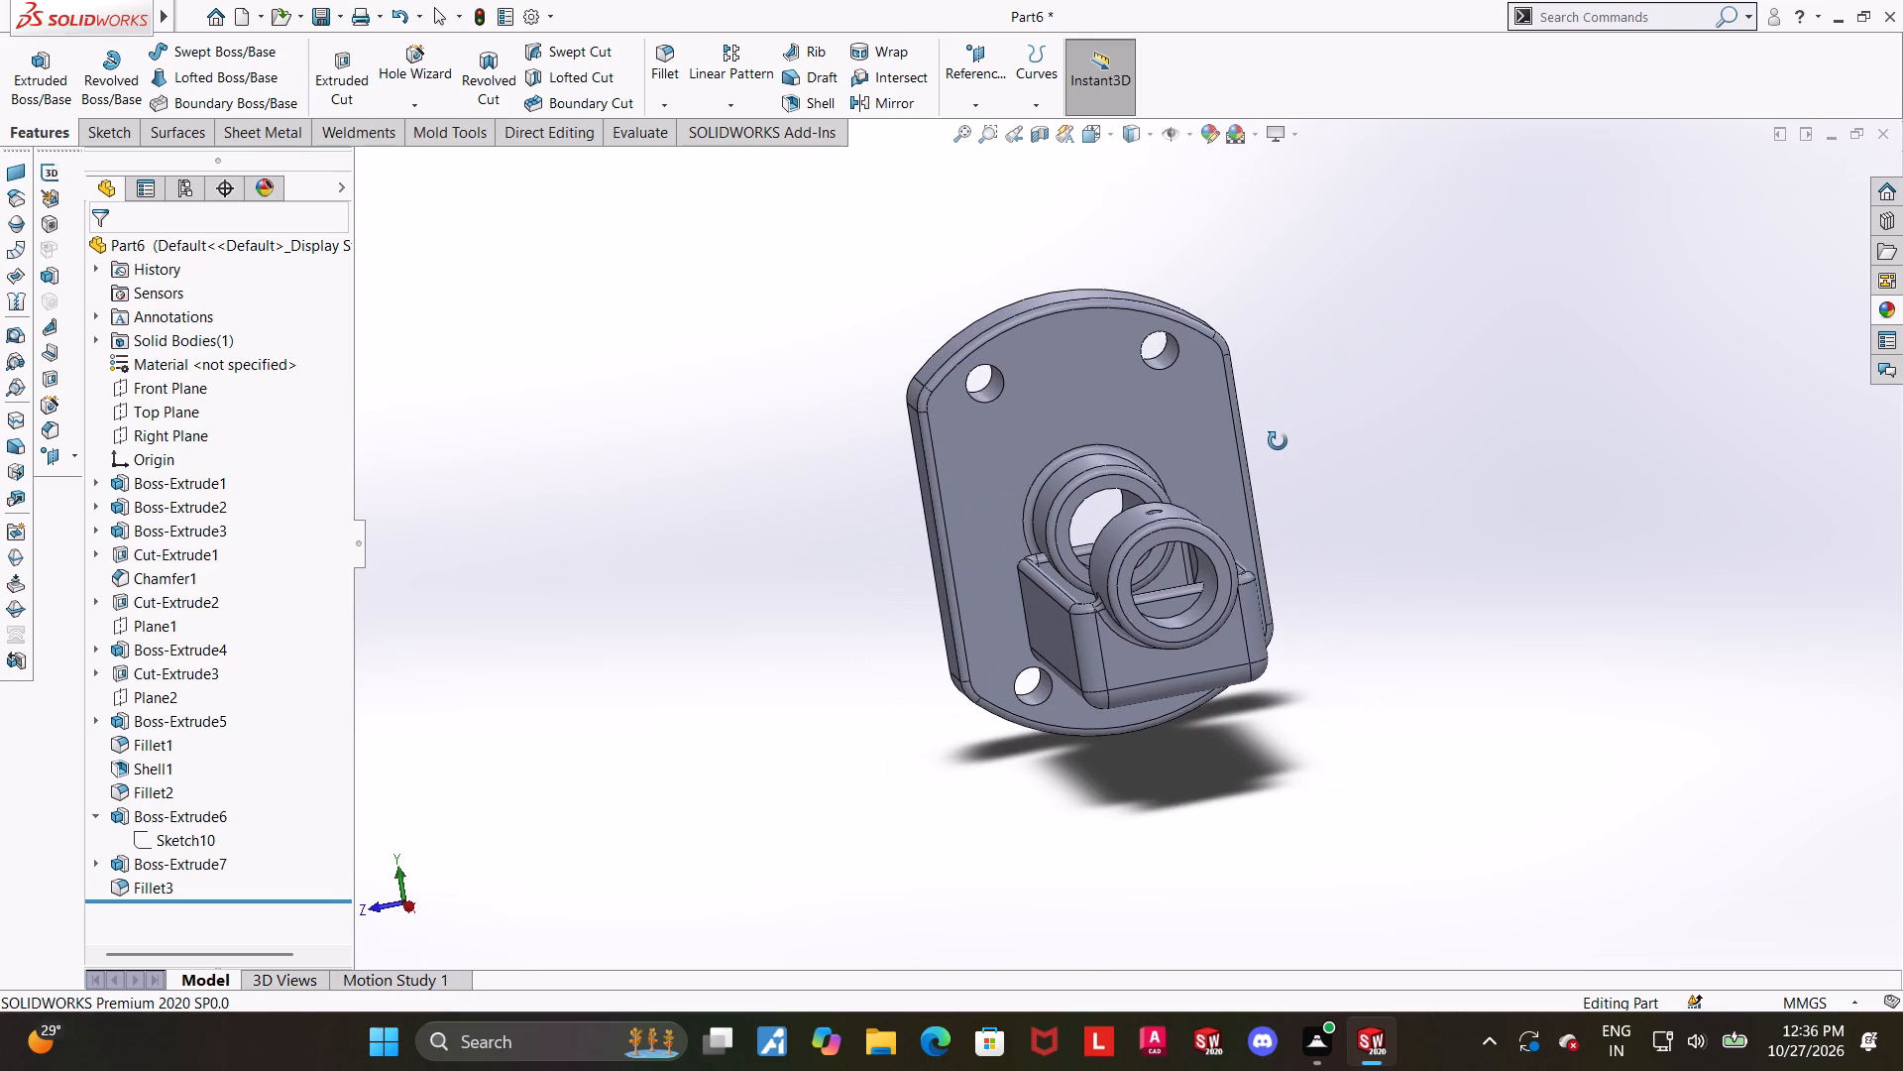
Add the outer edge of the sleeve's flange-facing end to the existing 1.5 mm fillet and apply the change.
middle_click_drag(1278, 441, 1381, 438)
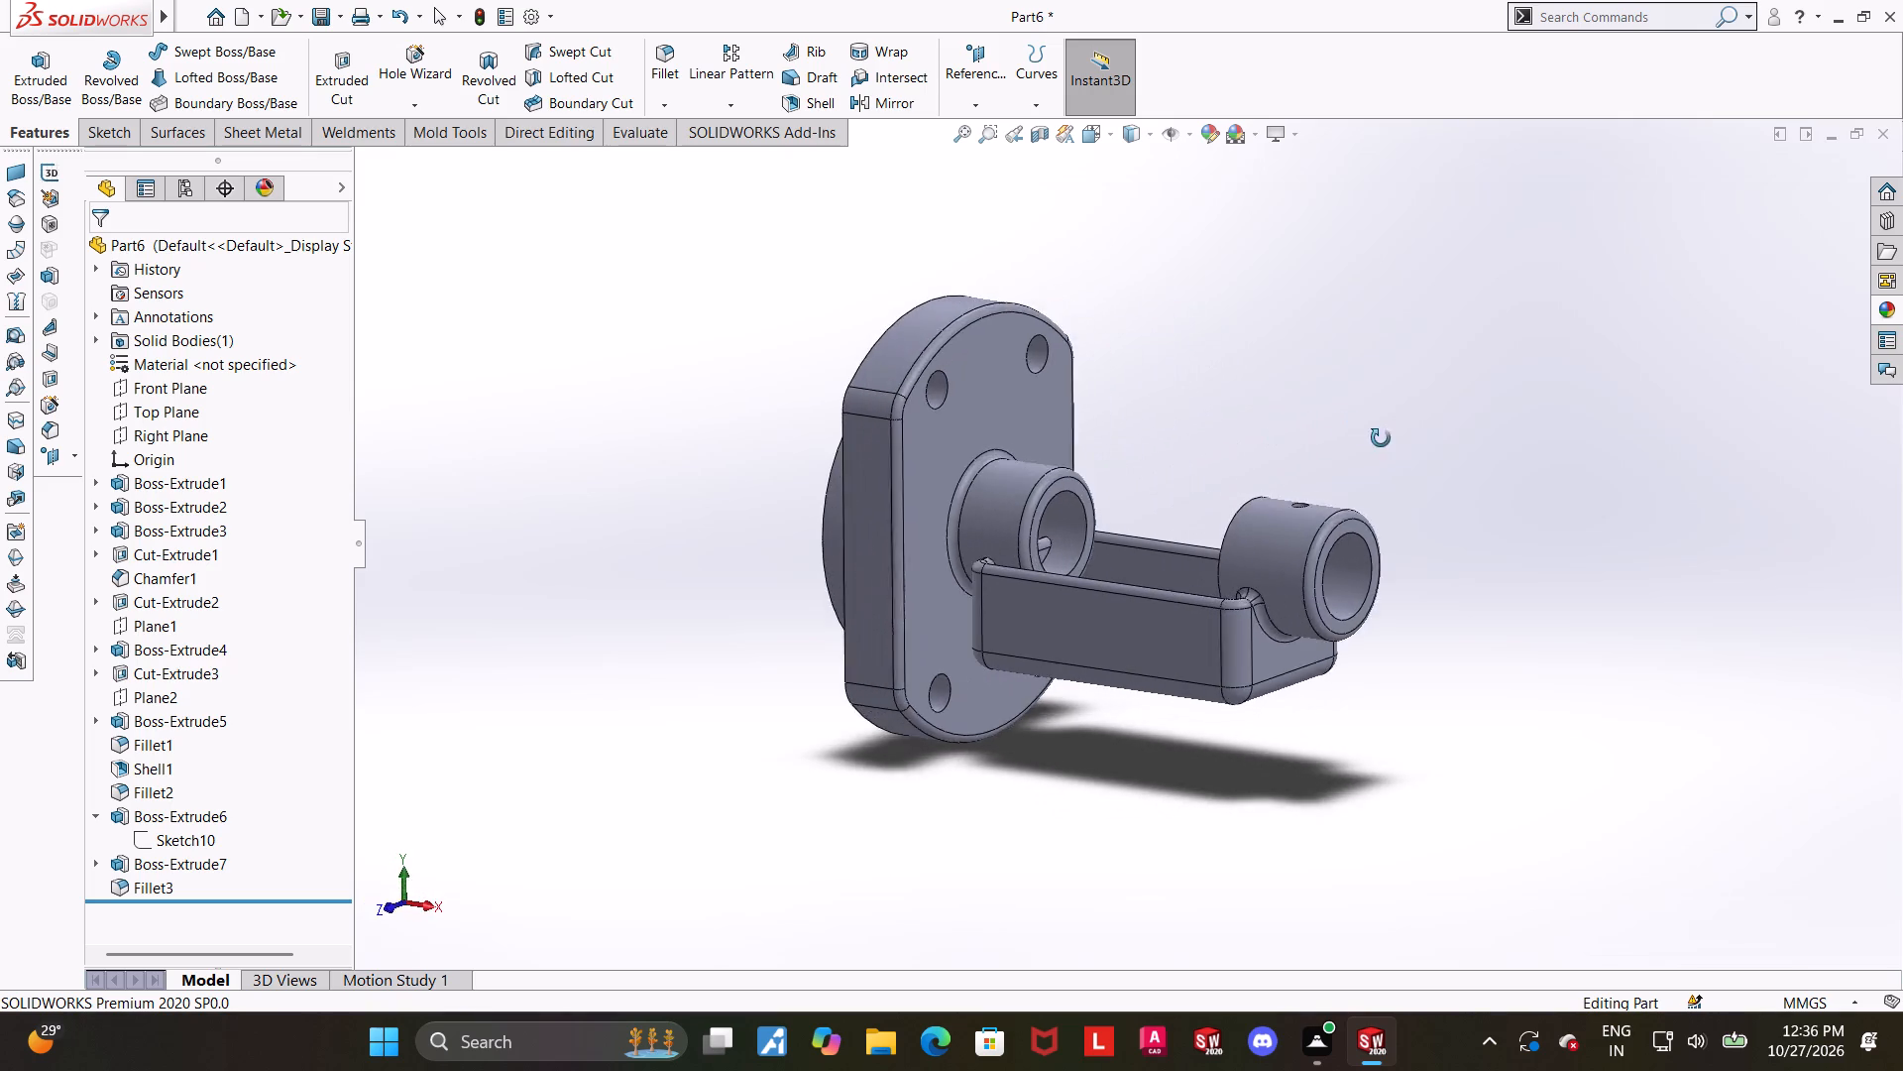
middle_click_drag(1381, 438, 1548, 539)
scroll(1237, 484, "down", 2)
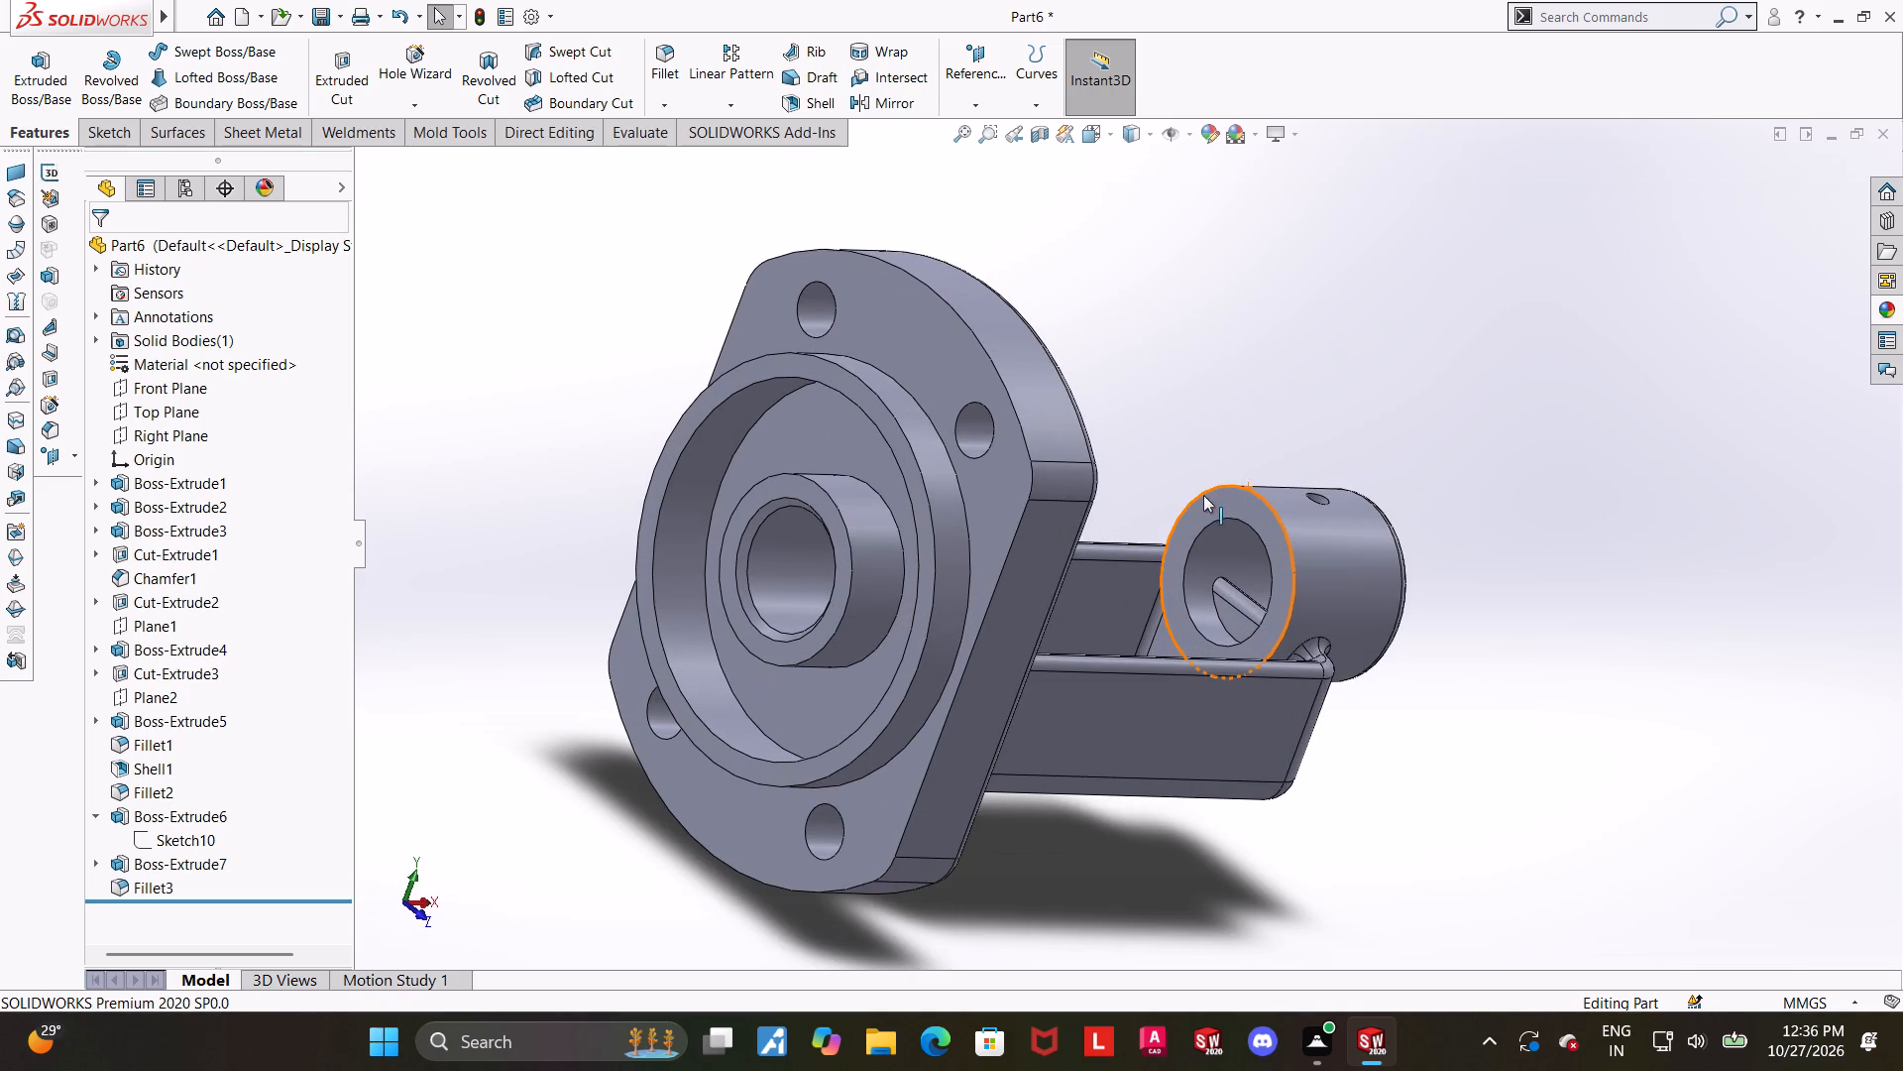
middle_click_drag(1212, 488, 1146, 496)
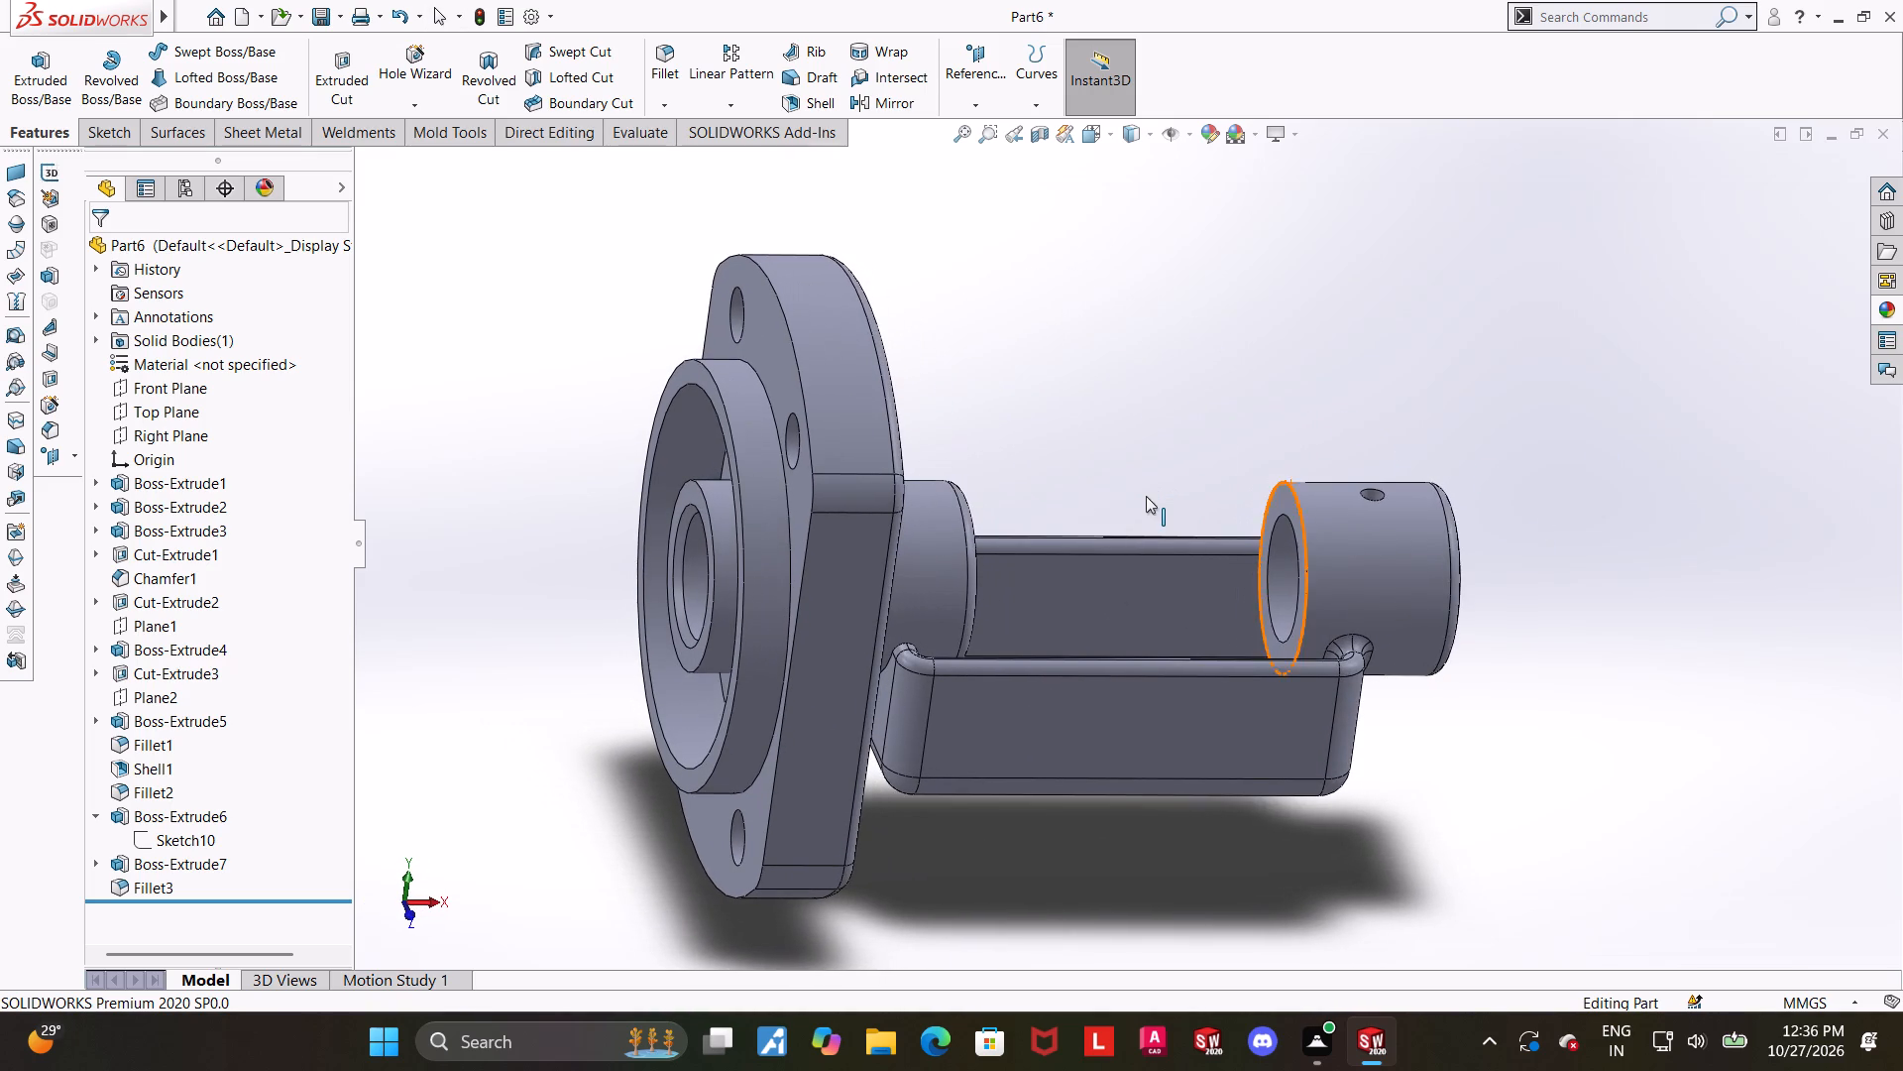
scroll(1343, 508, "down", 3)
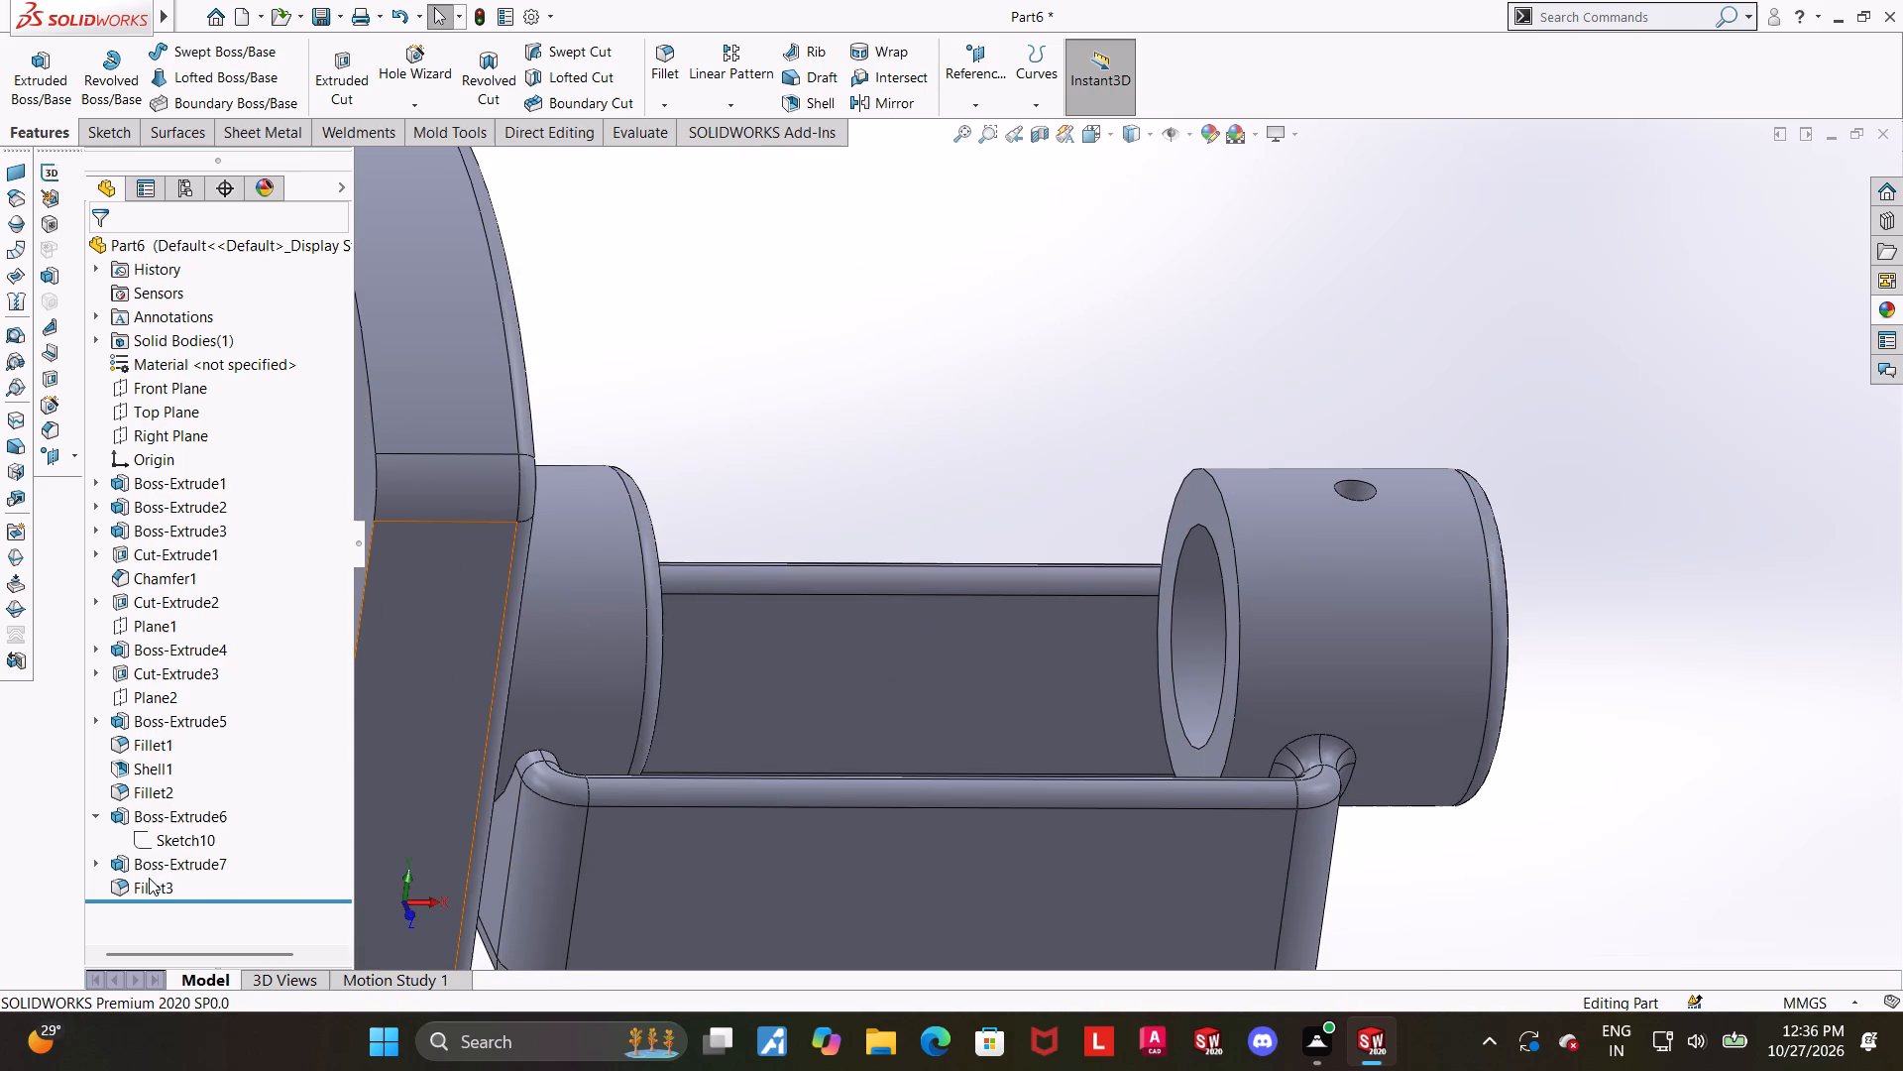
left_click(149, 878)
left_click(169, 815)
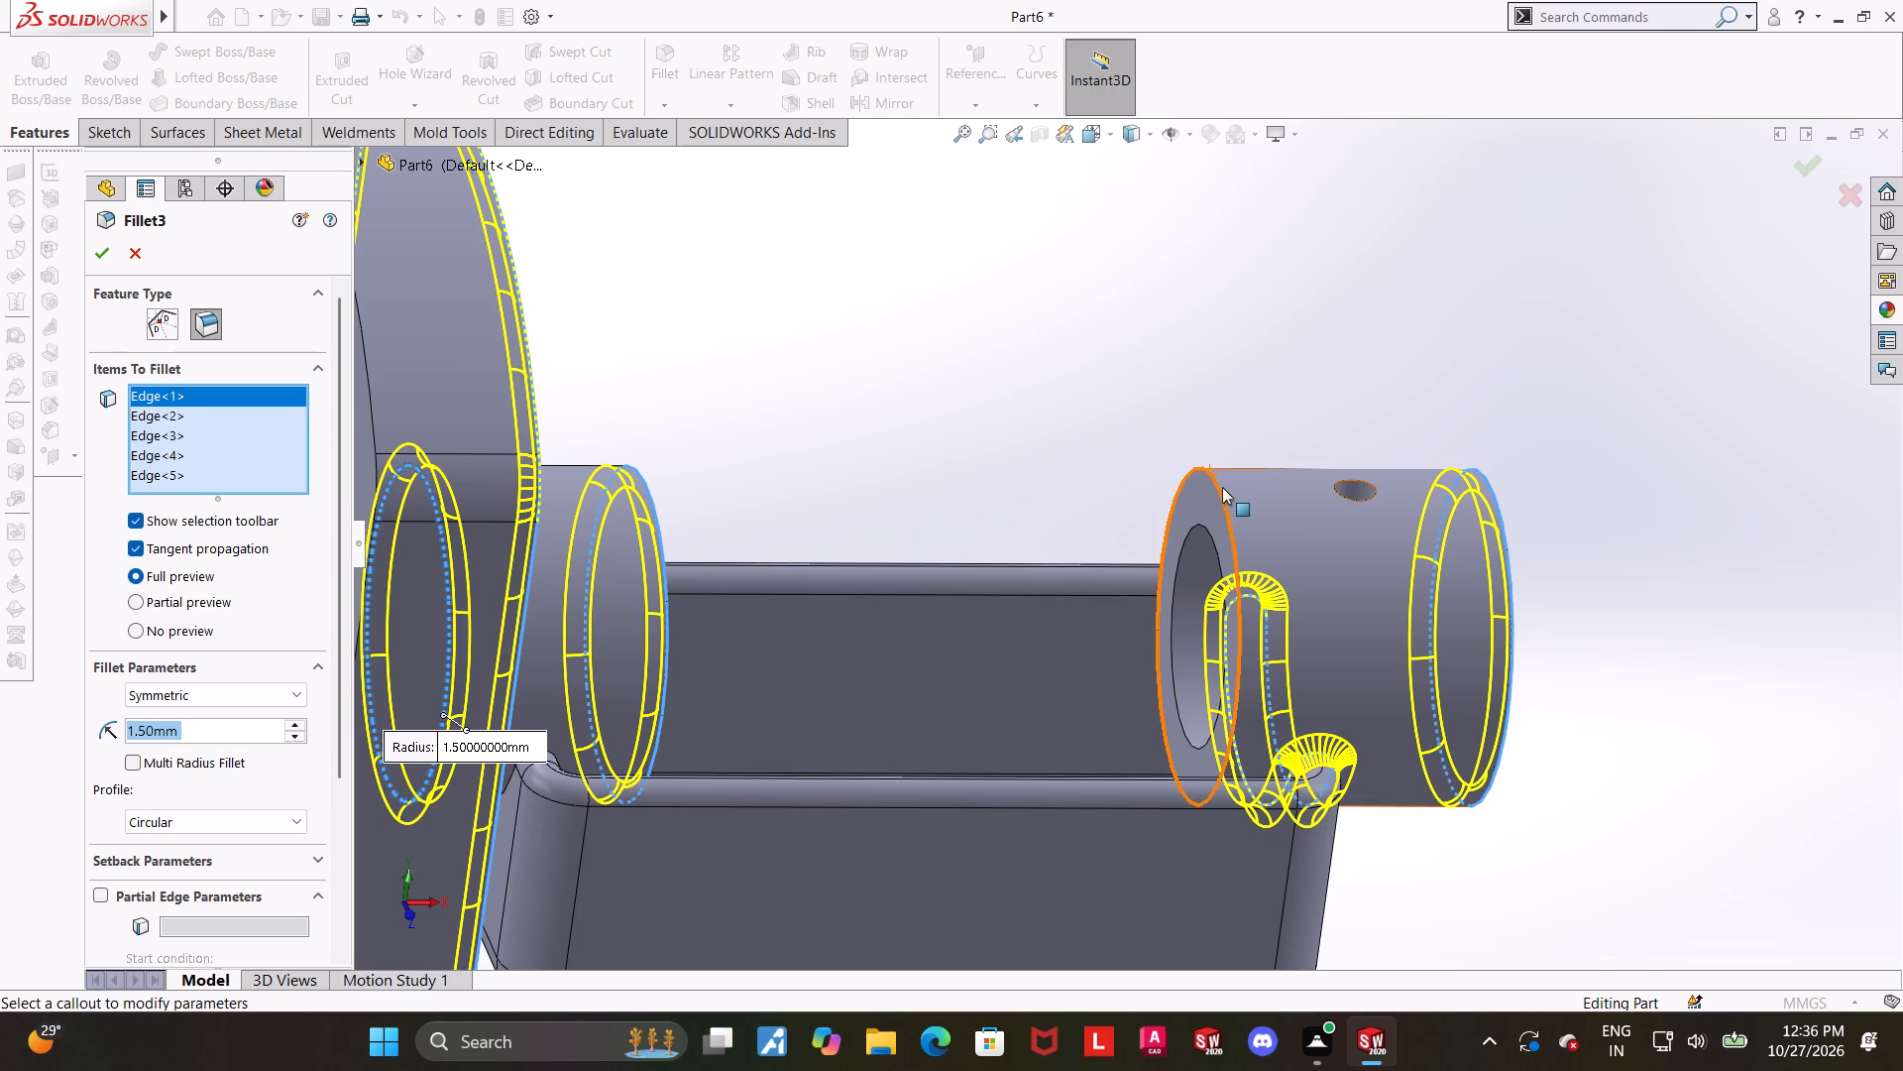
left_click(1218, 490)
left_click(100, 256)
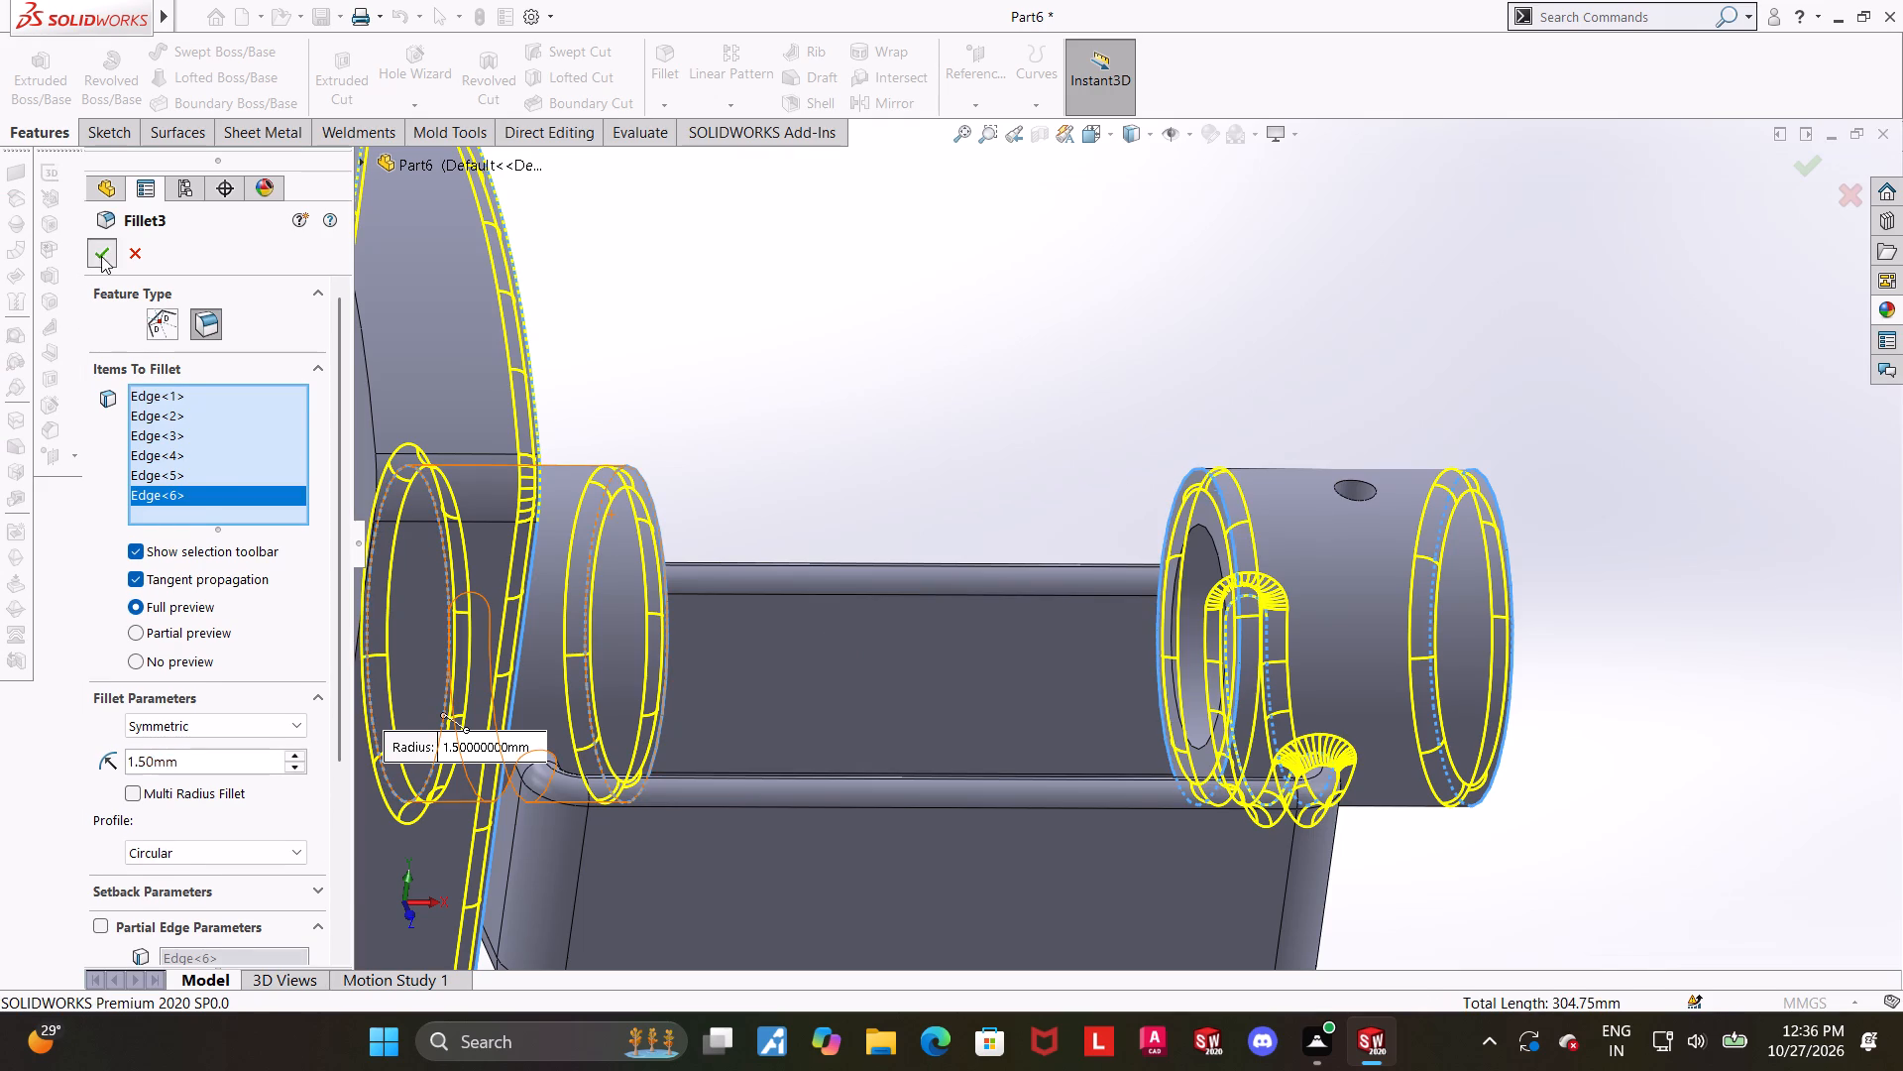
left_click(779, 273)
Chamfer the sleeve's bore edge on the flange-facing end by 1 mm at 45 degrees.
middle_click_drag(1530, 679, 1596, 684)
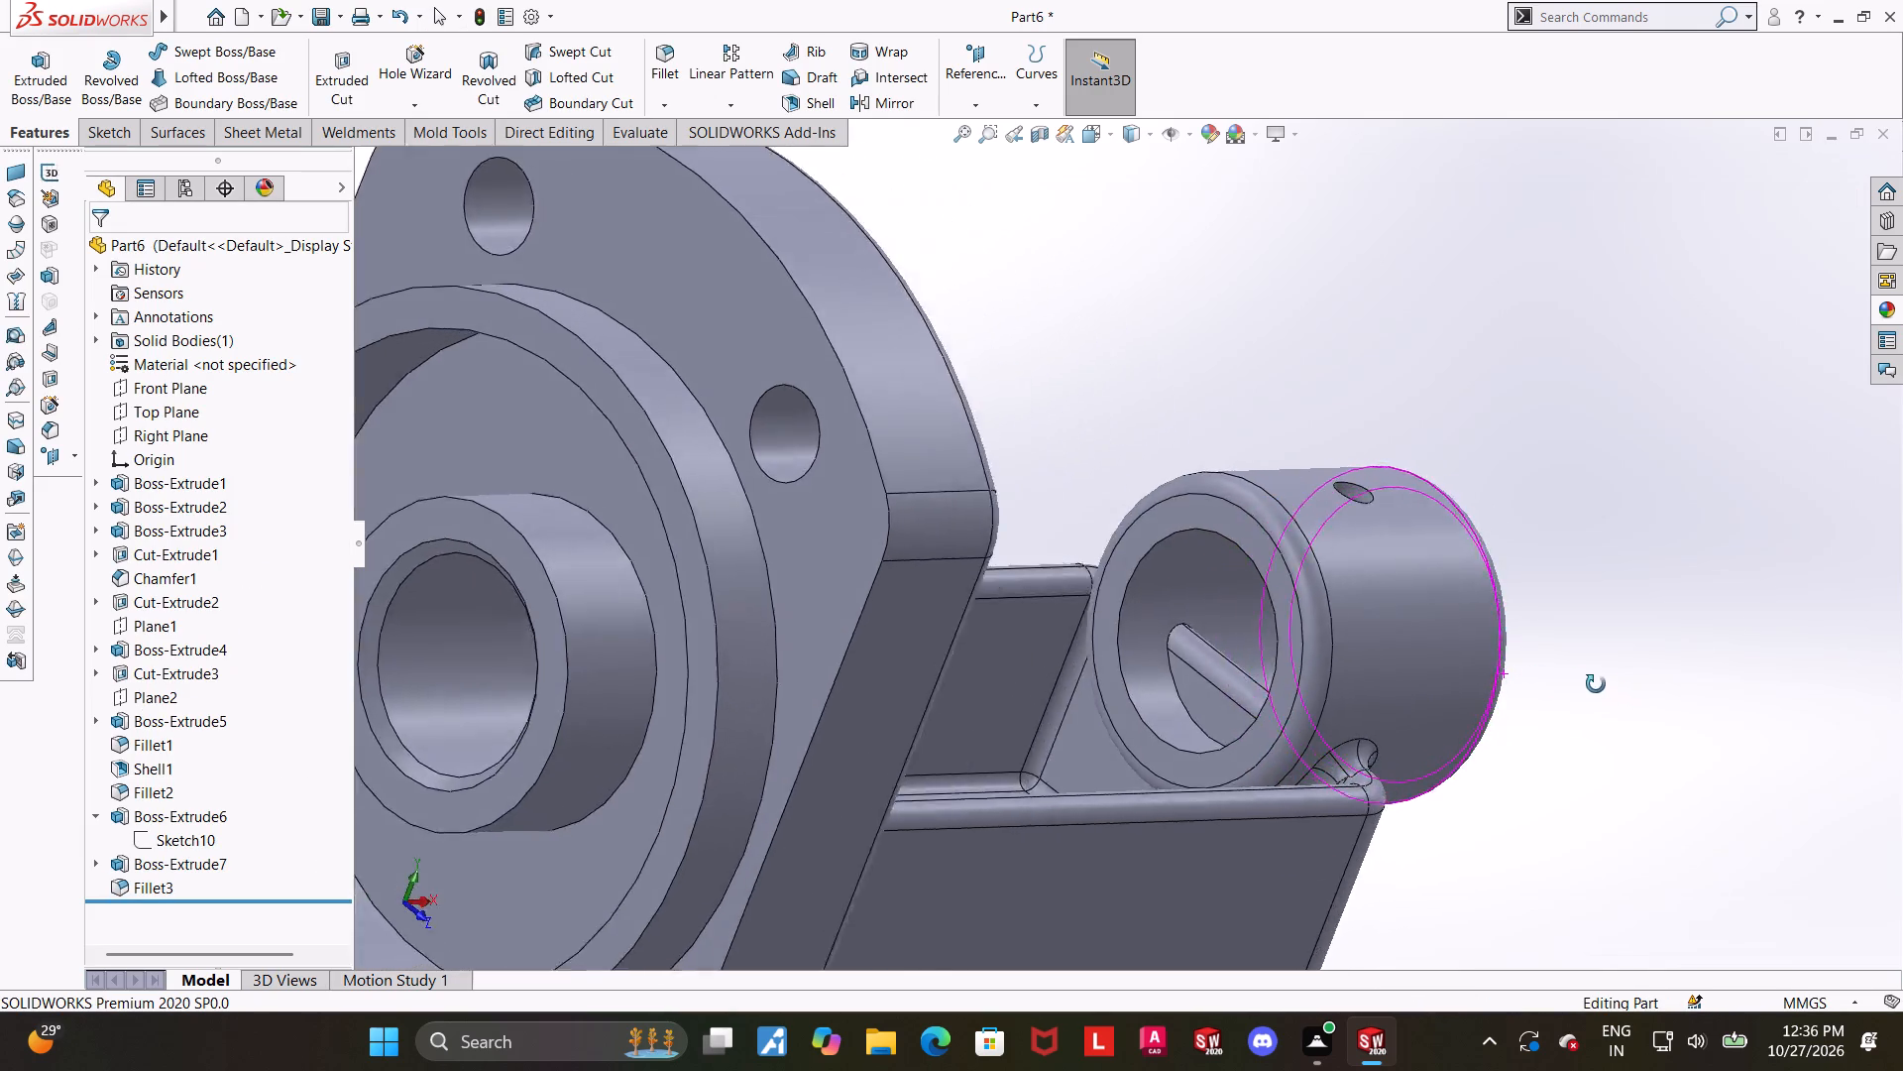
middle_click_drag(1596, 684, 1589, 667)
left_click(650, 106)
left_click(679, 147)
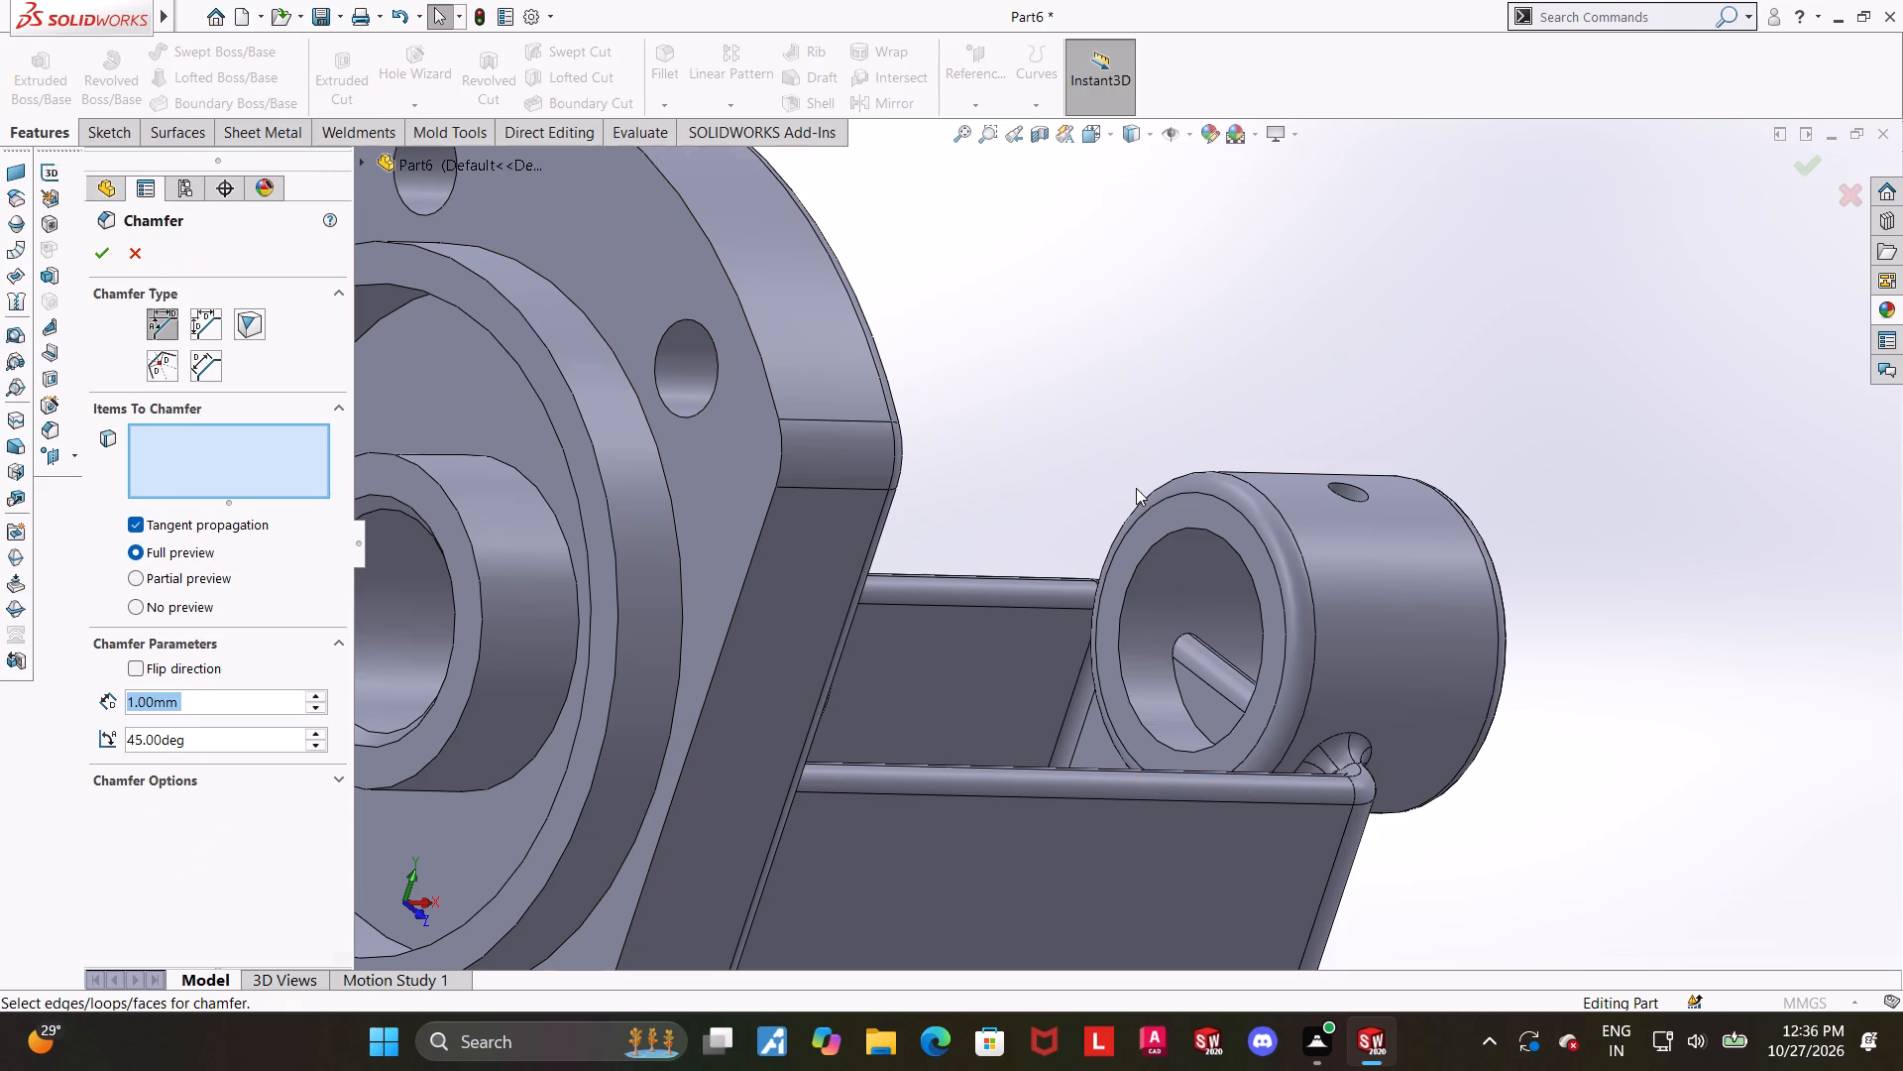
left_click(1191, 529)
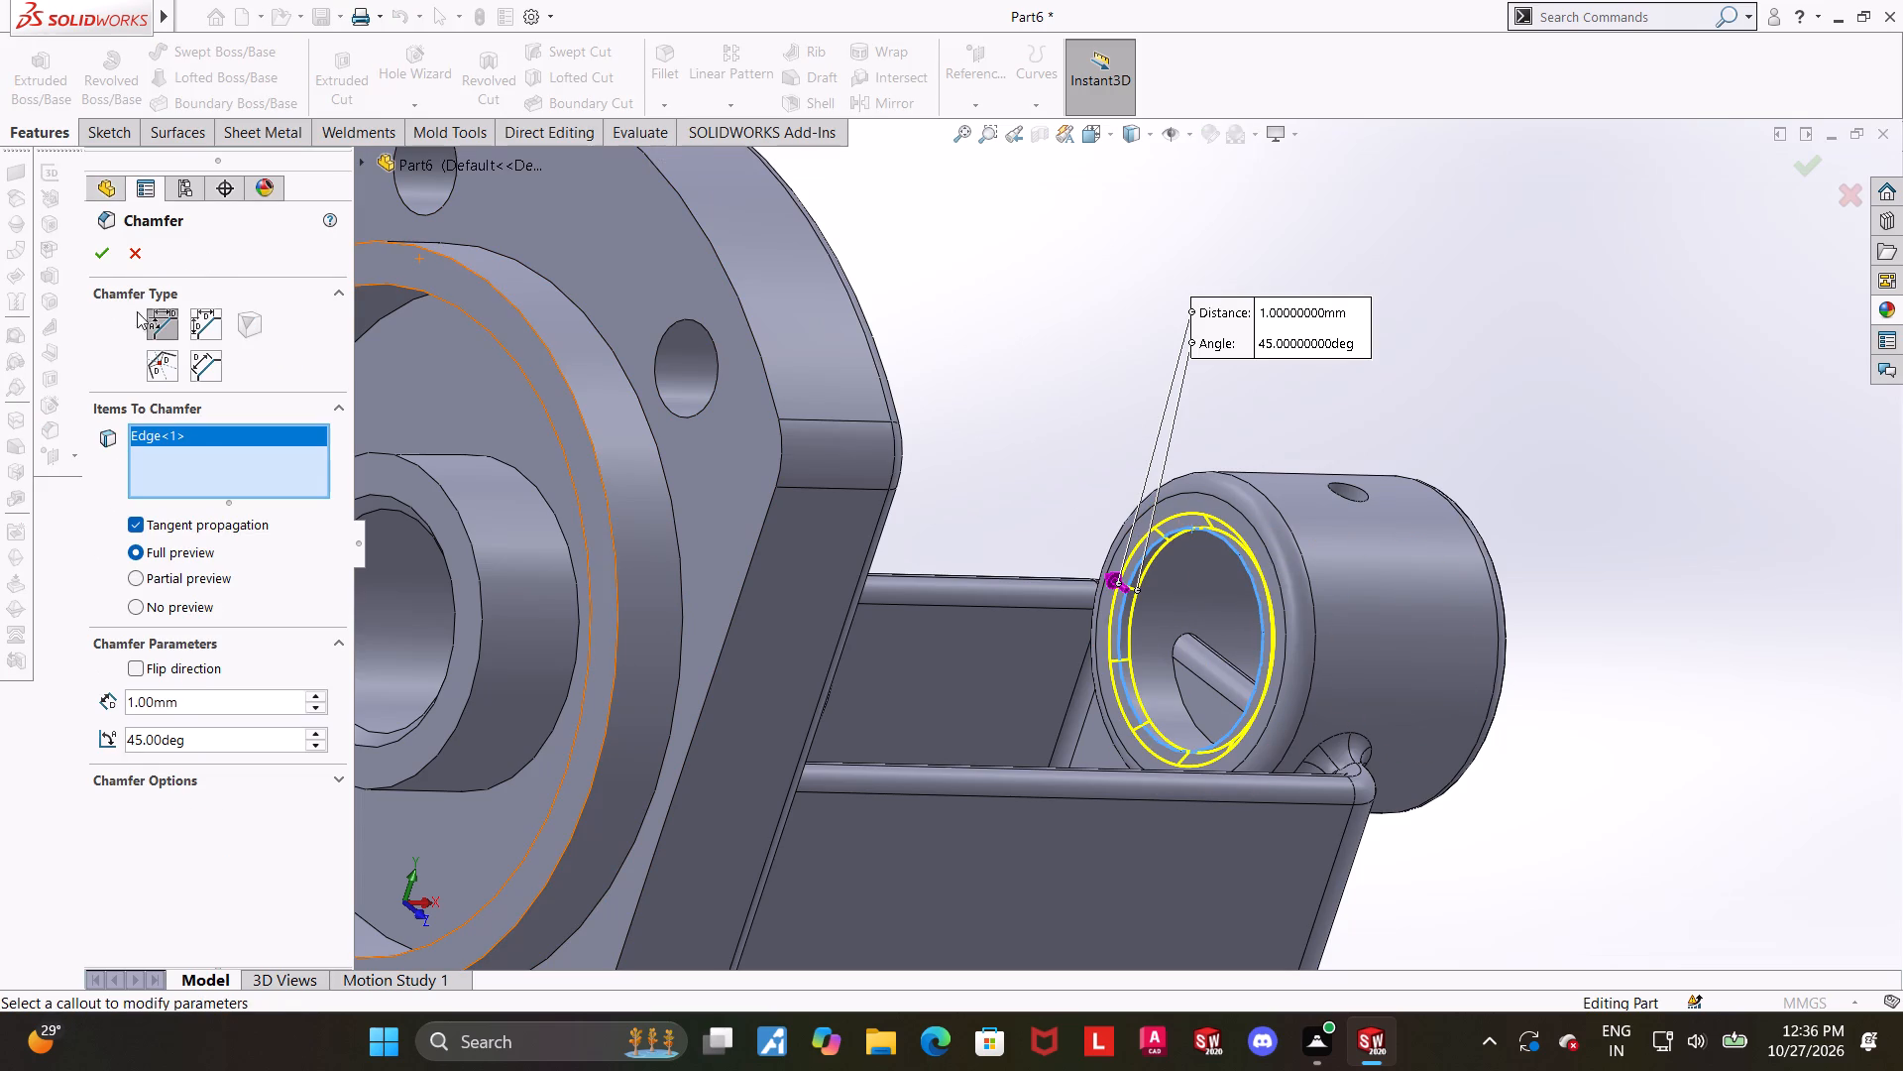
left_click(107, 273)
left_click(107, 264)
left_click(1594, 589)
Sketch on the block's end face inside the sleeve bore, converting the sleeve's circular bore edge into the sketch, and exit the sketch.
scroll(1575, 612, "up", 1)
middle_click_drag(1572, 612, 1538, 583)
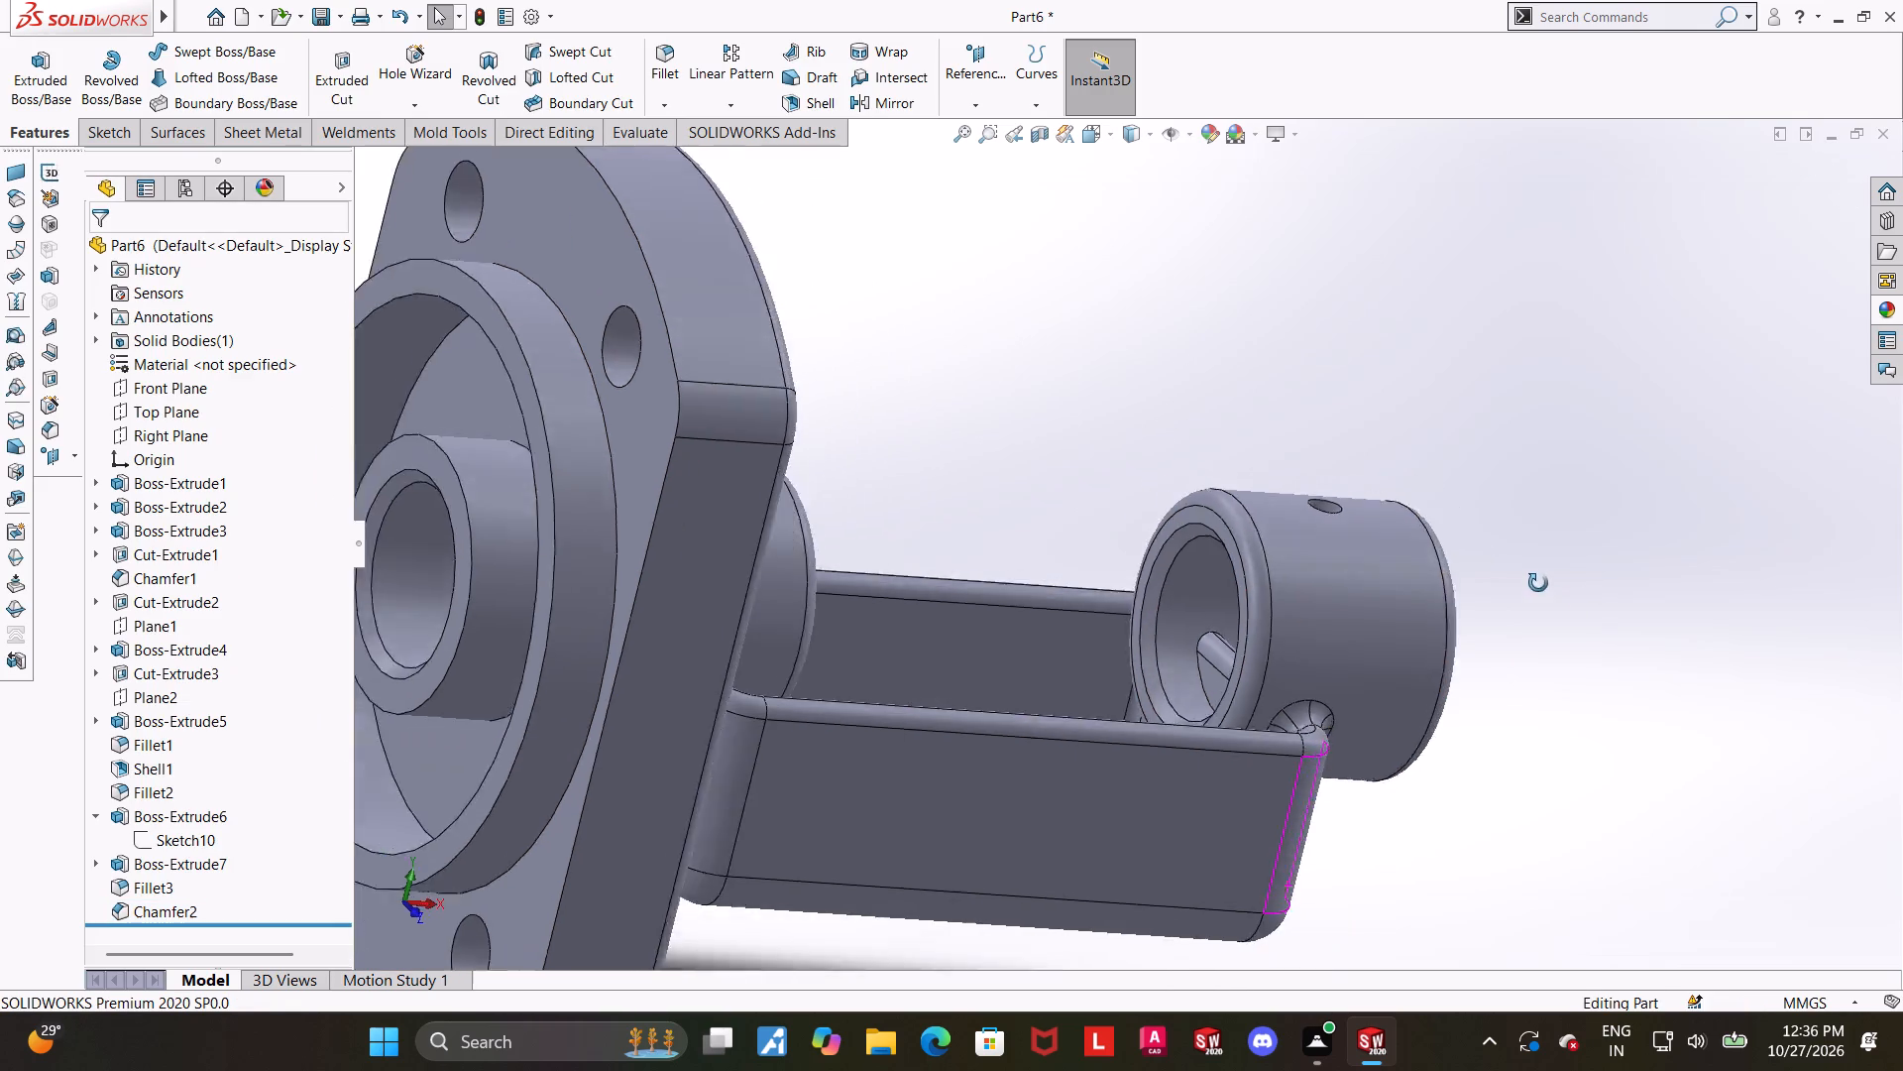
middle_click_drag(1538, 583, 1398, 553)
scroll(1410, 553, "up", 3)
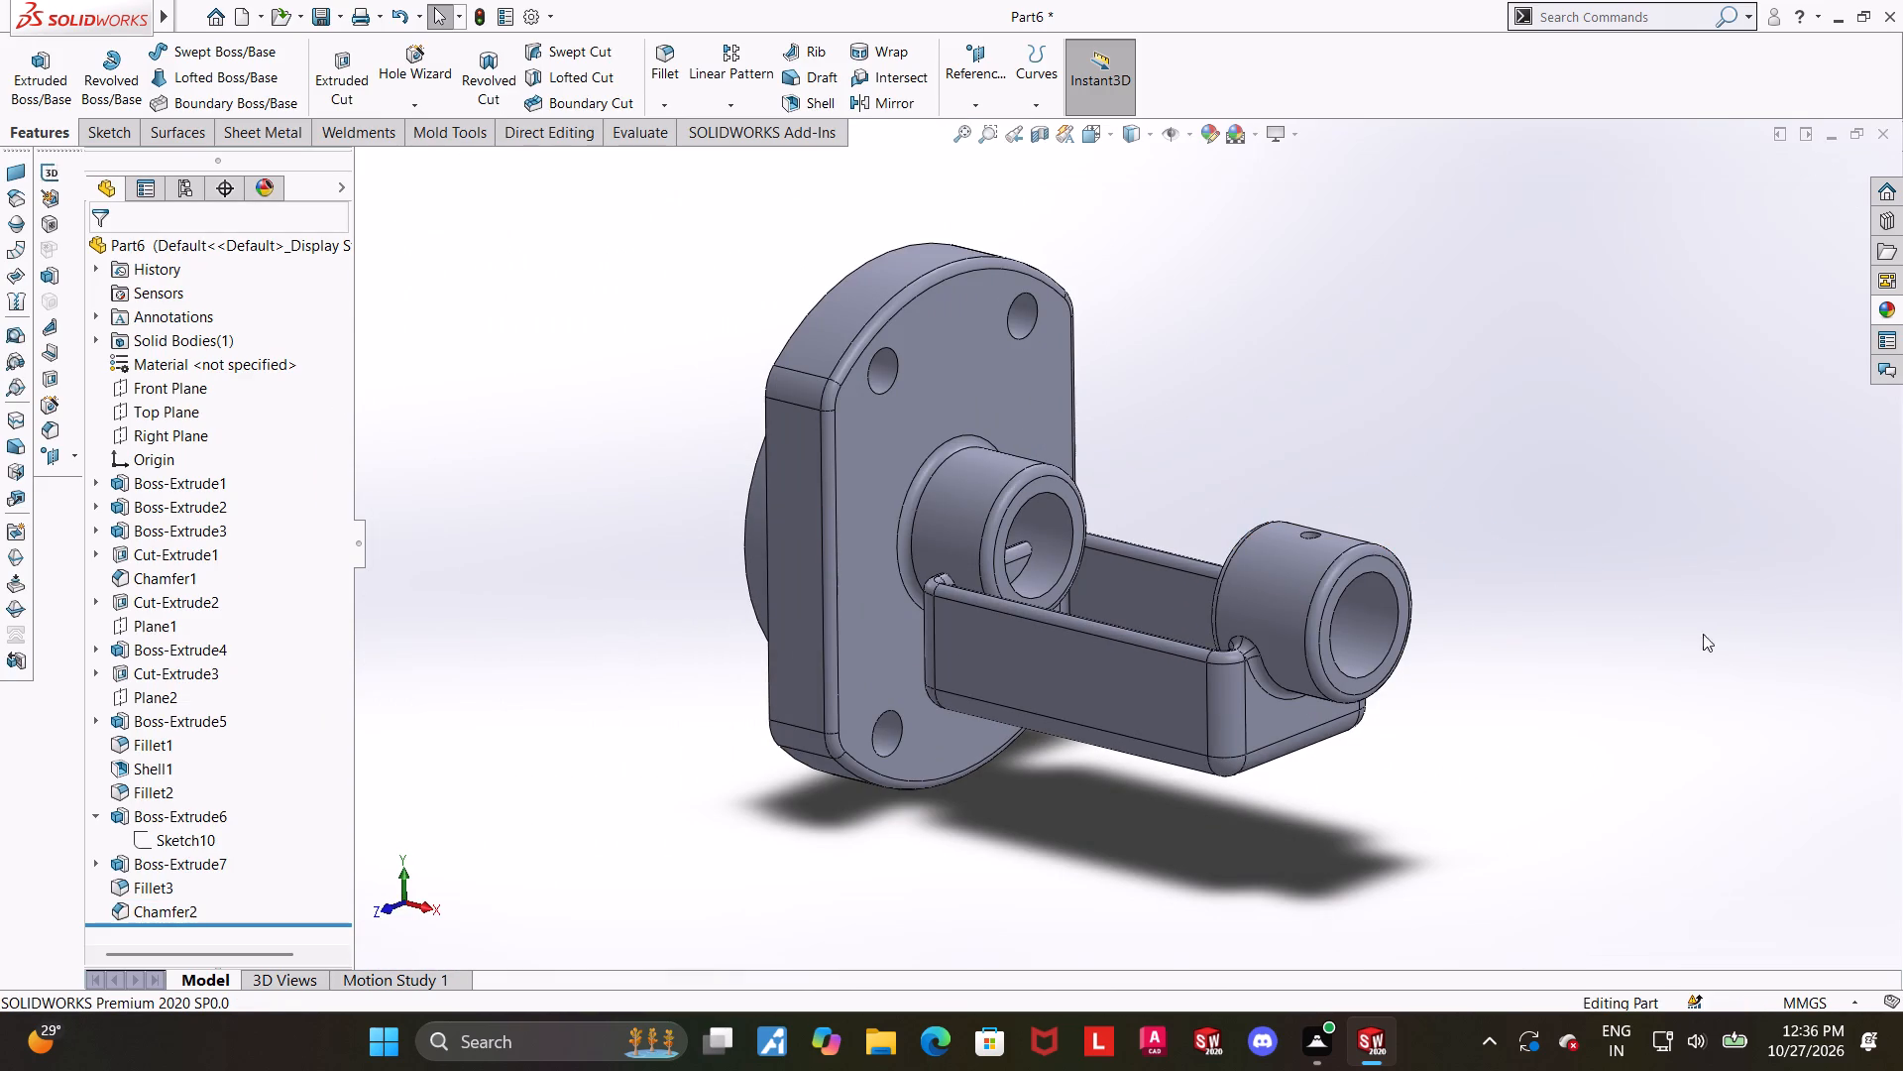
scroll(1672, 649, "down", 1)
middle_click_drag(1621, 618, 1515, 595)
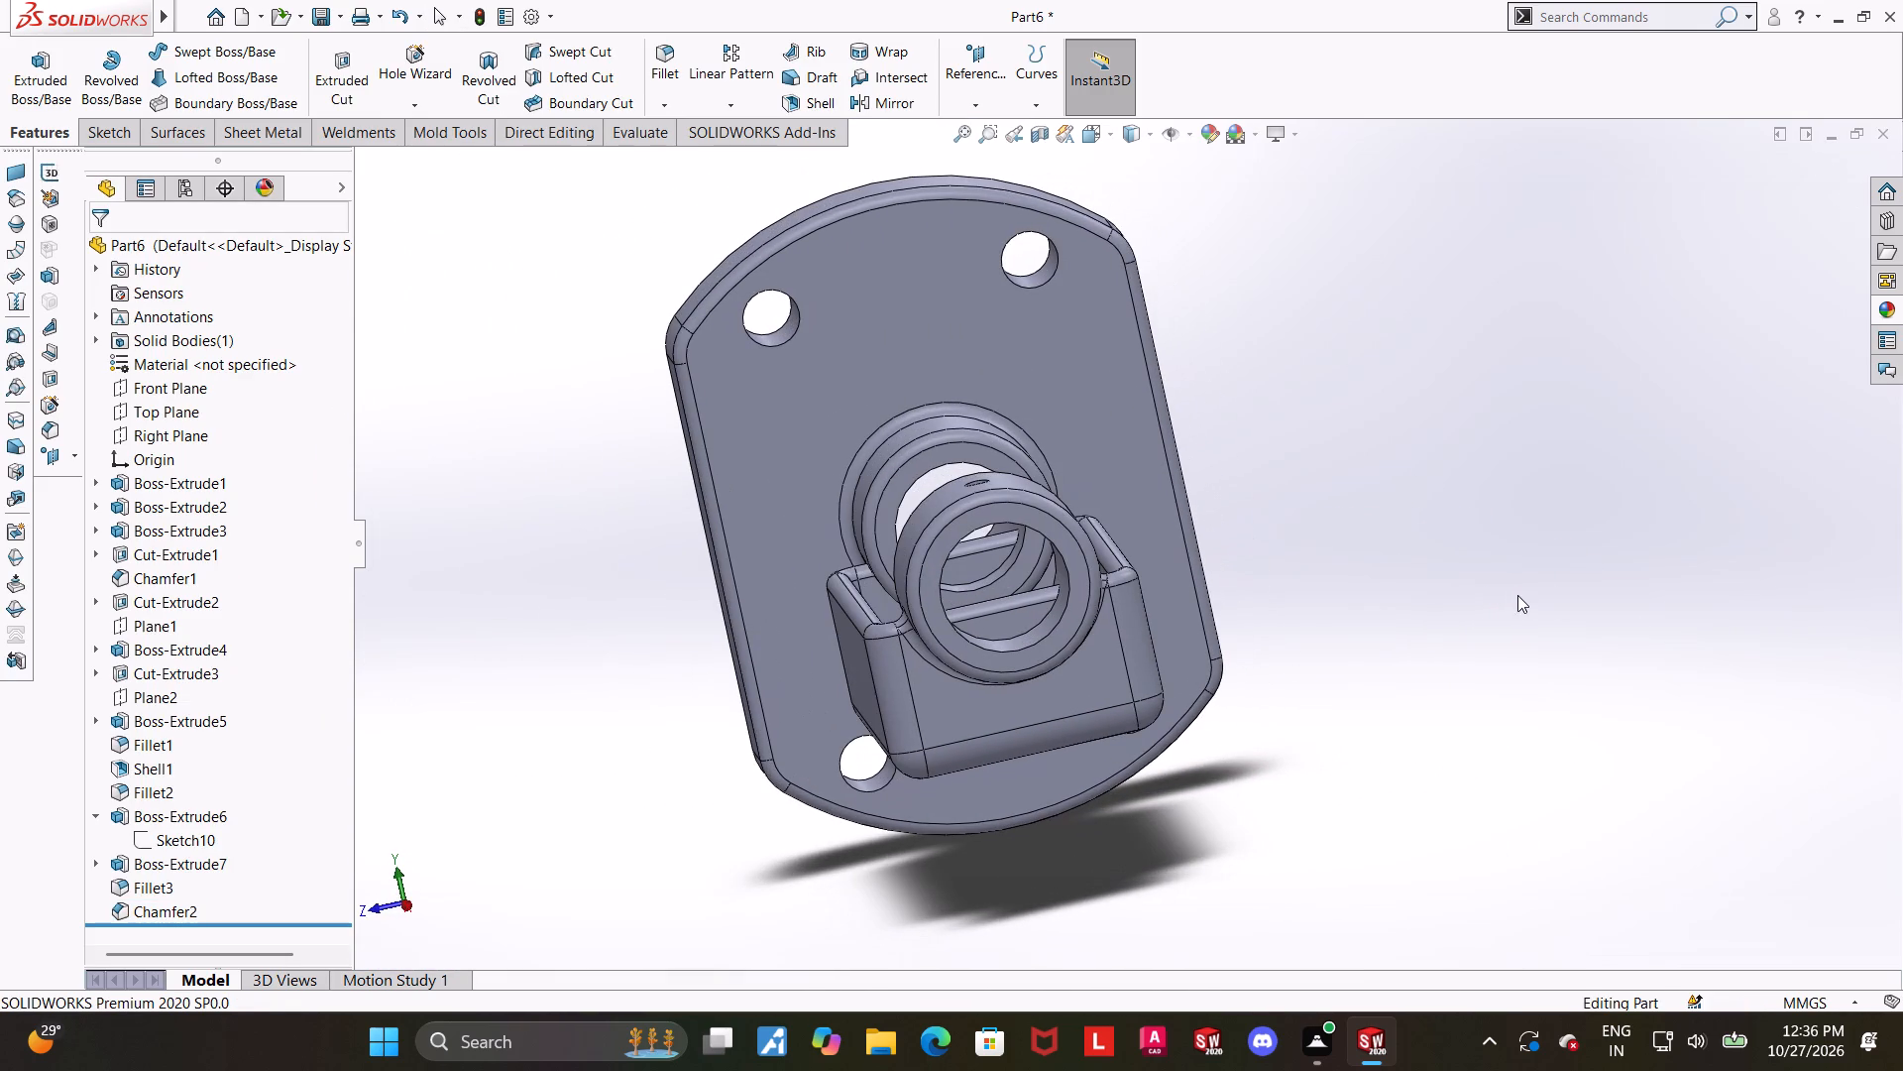
middle_click_drag(1249, 597, 1278, 630)
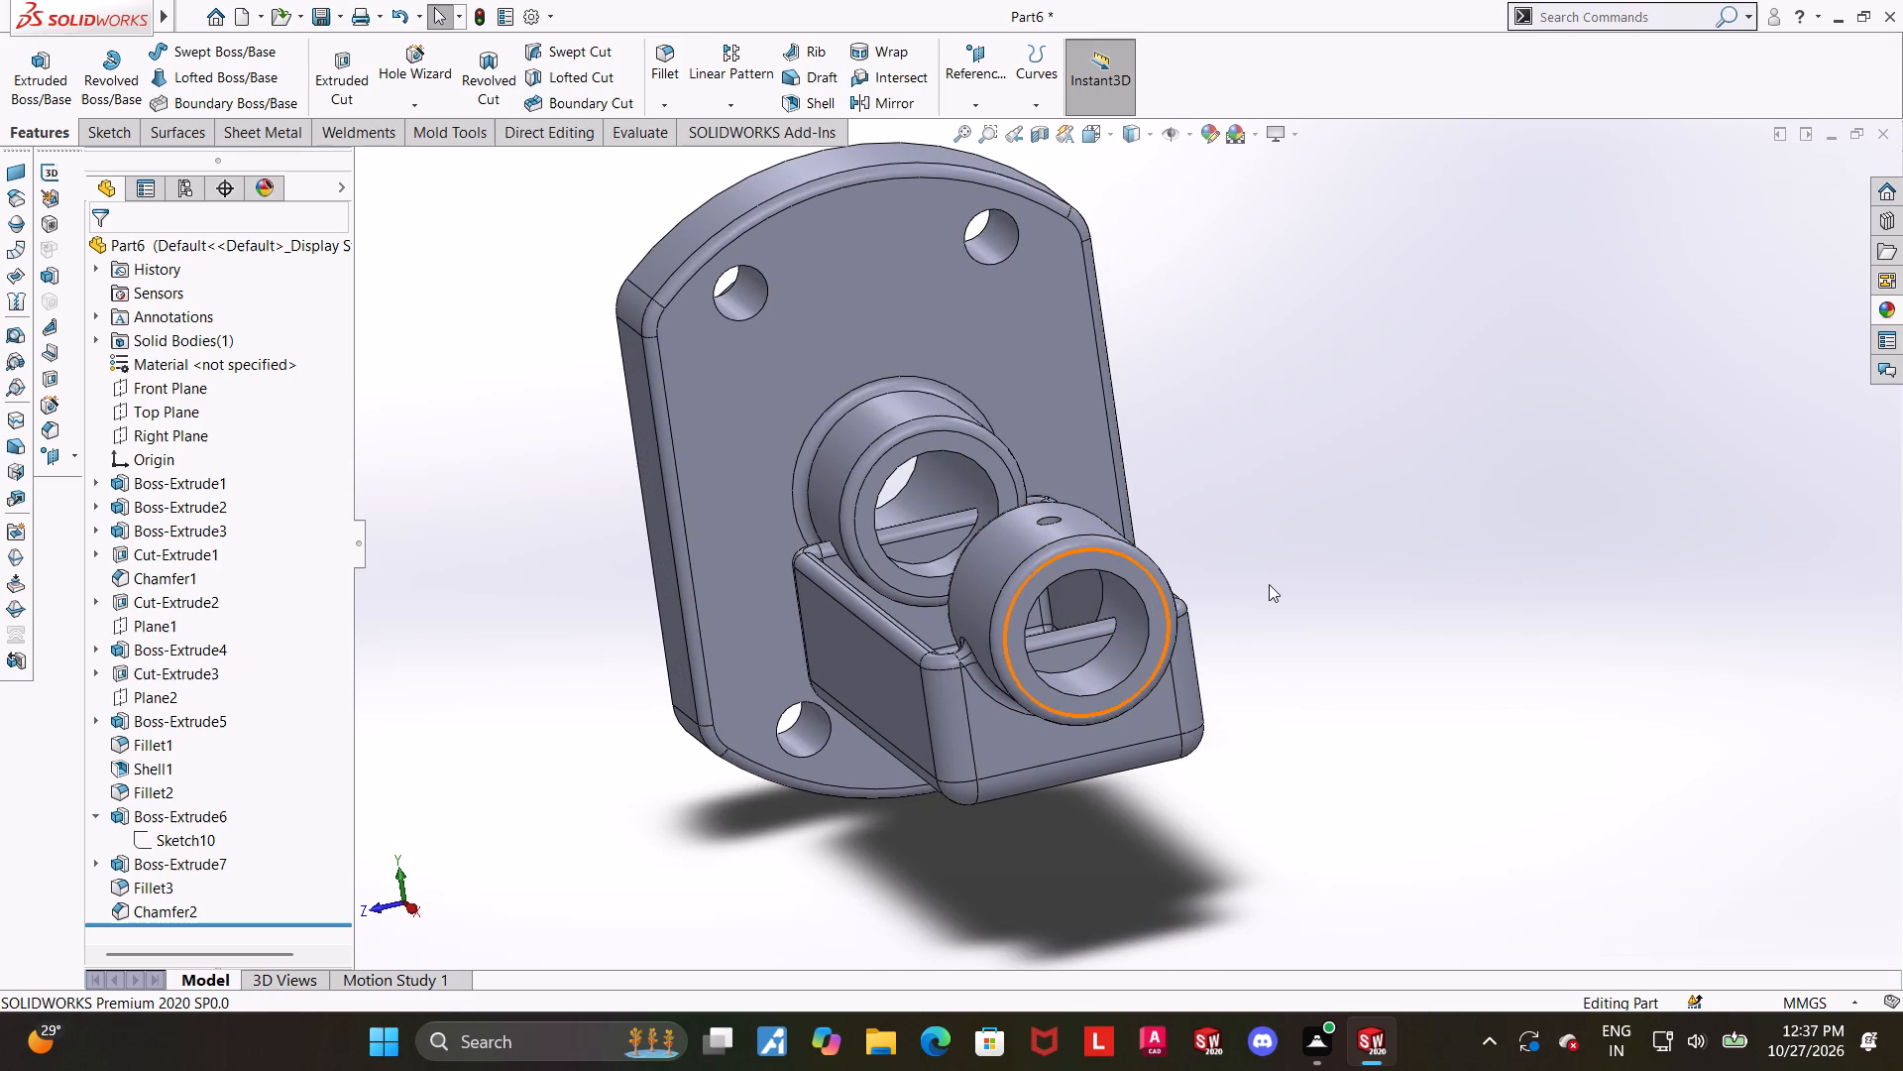
middle_click_drag(1229, 538, 1198, 538)
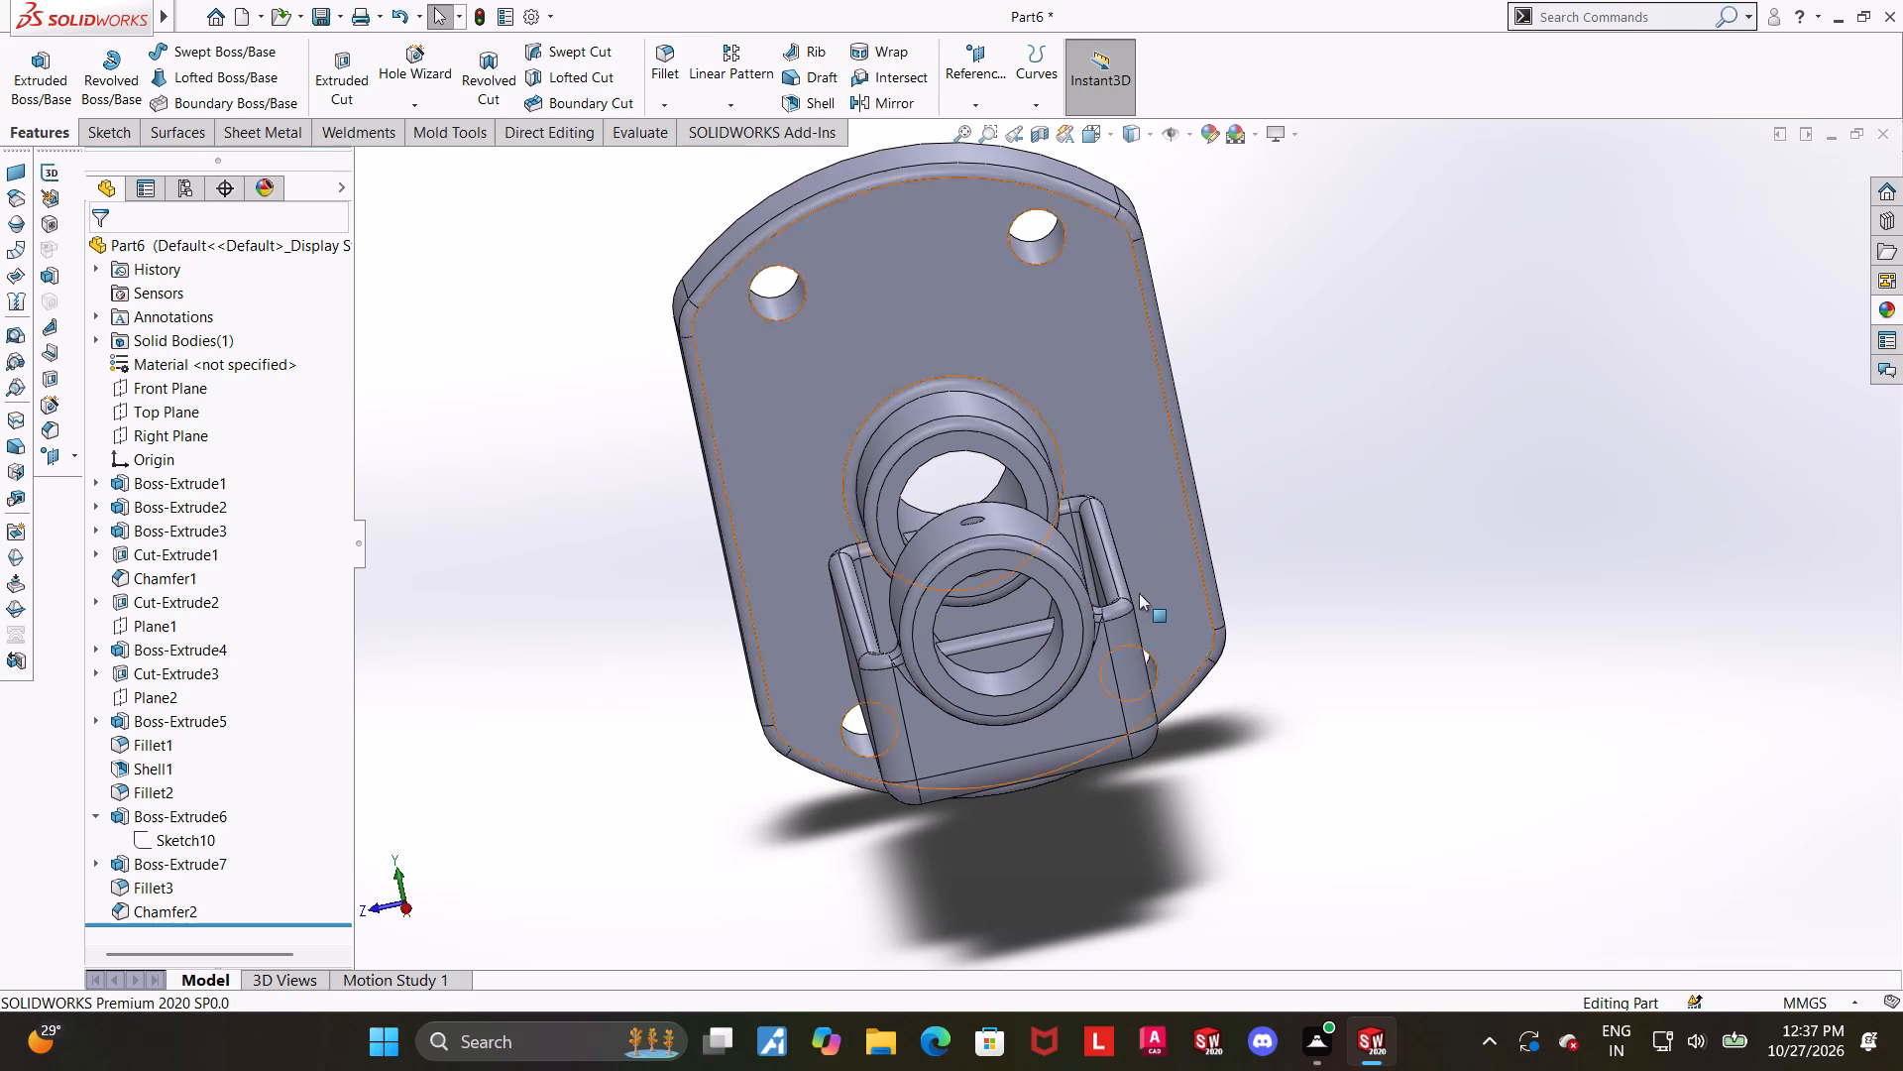
left_click(1009, 652)
left_click(1097, 601)
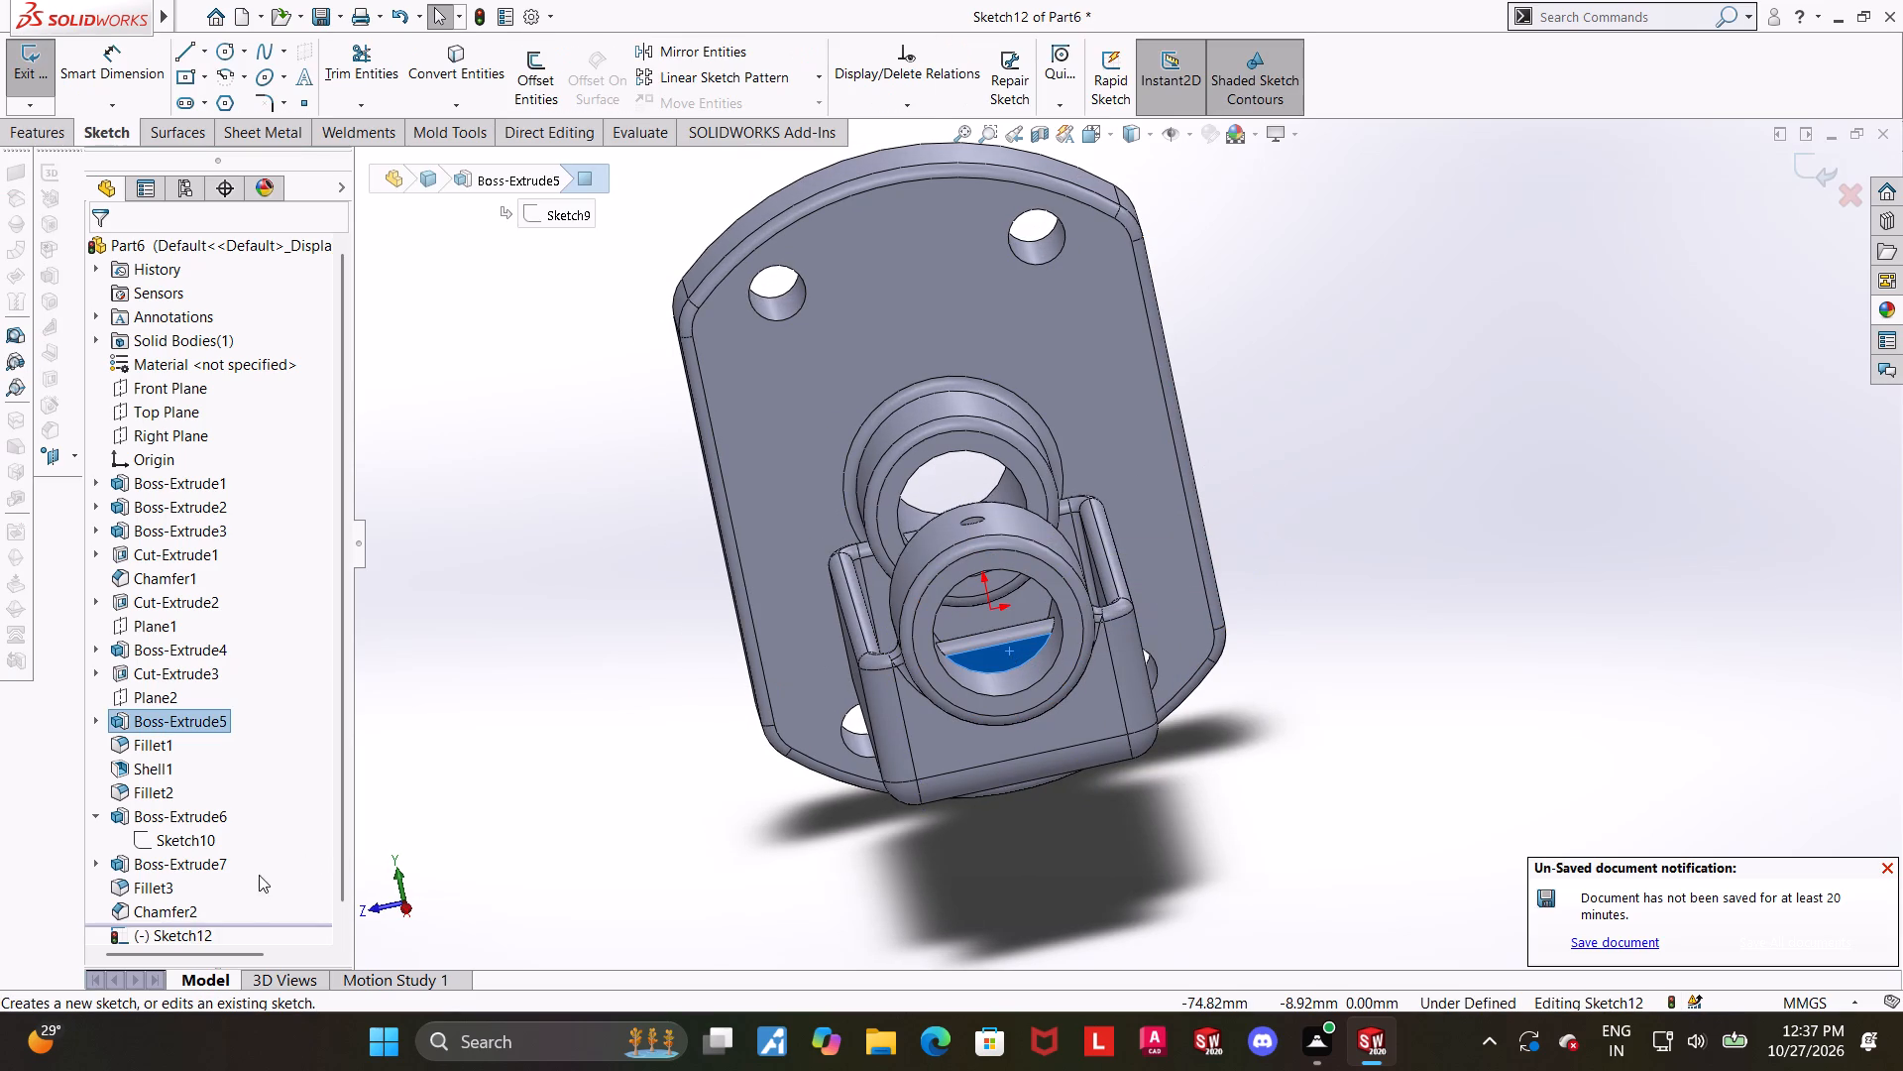
left_click(195, 927)
left_click(230, 904)
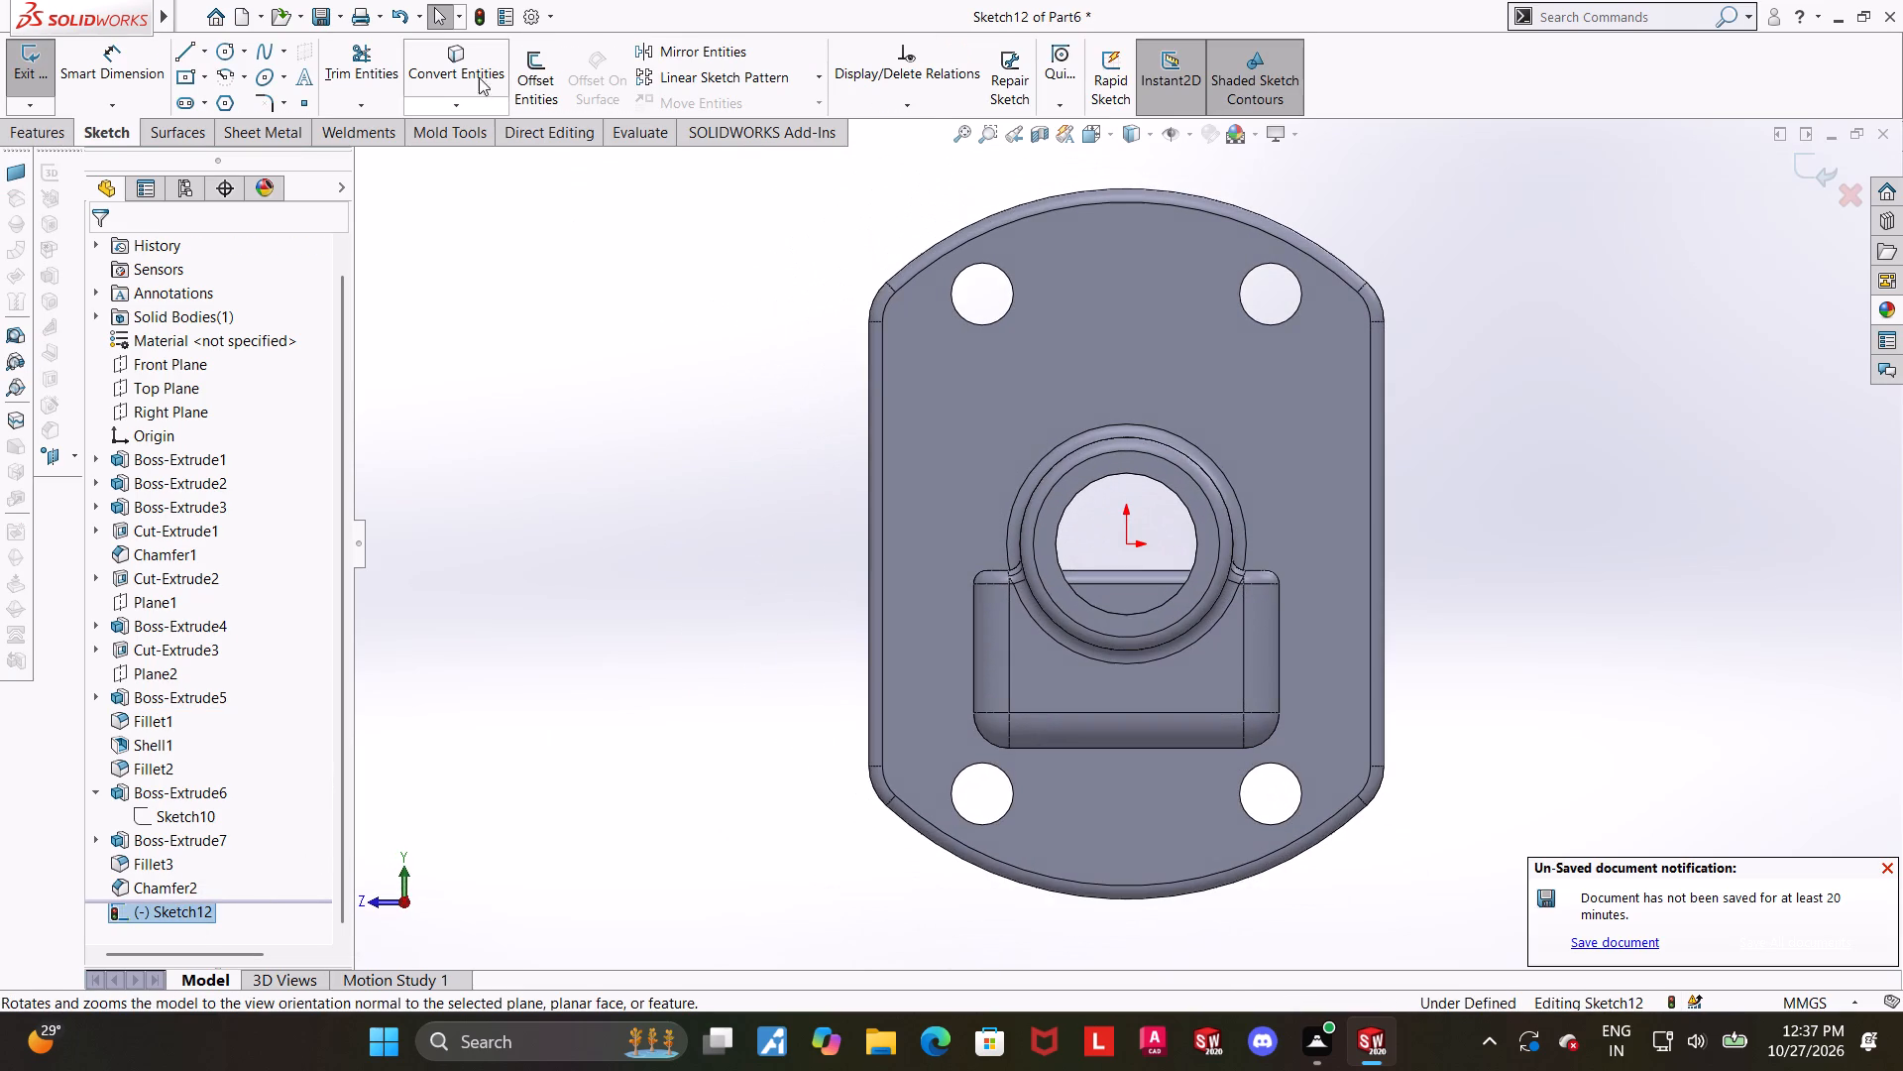
left_click(441, 61)
scroll(1255, 440, "down", 1)
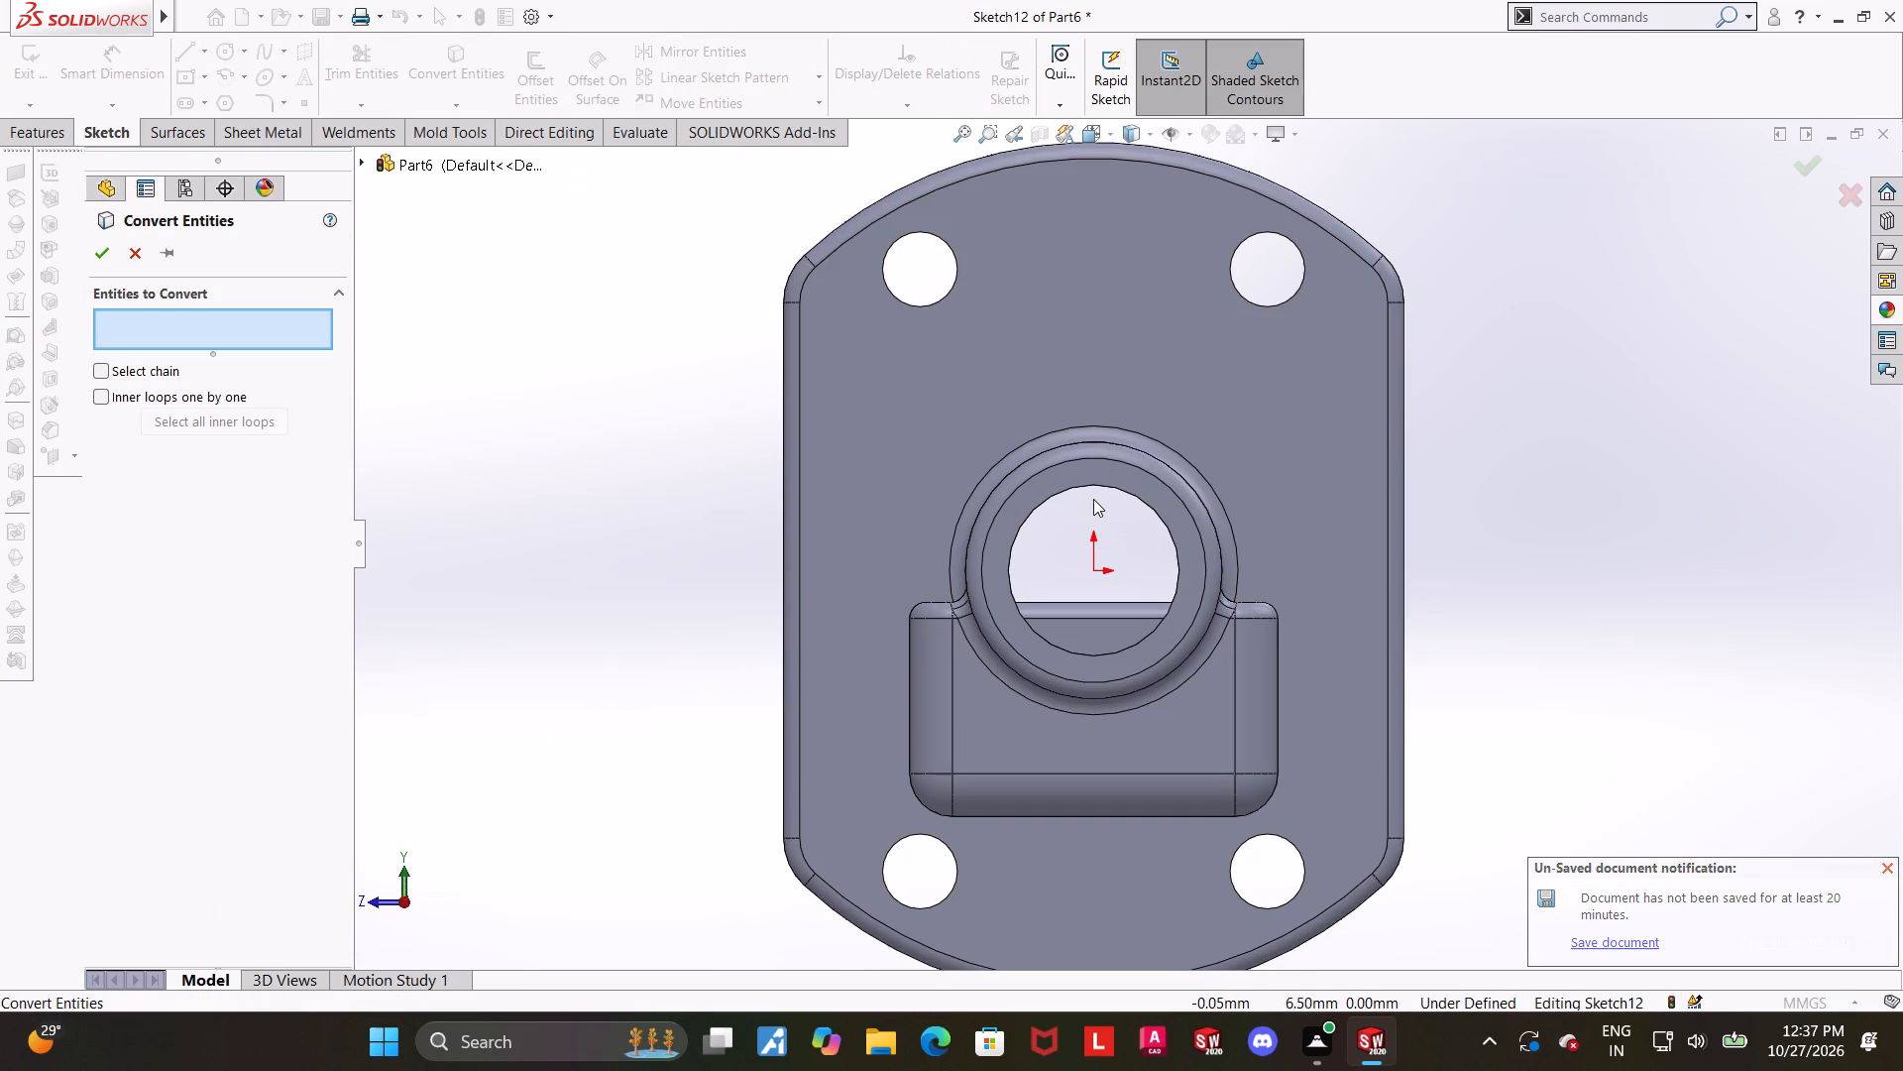
left_click(1090, 484)
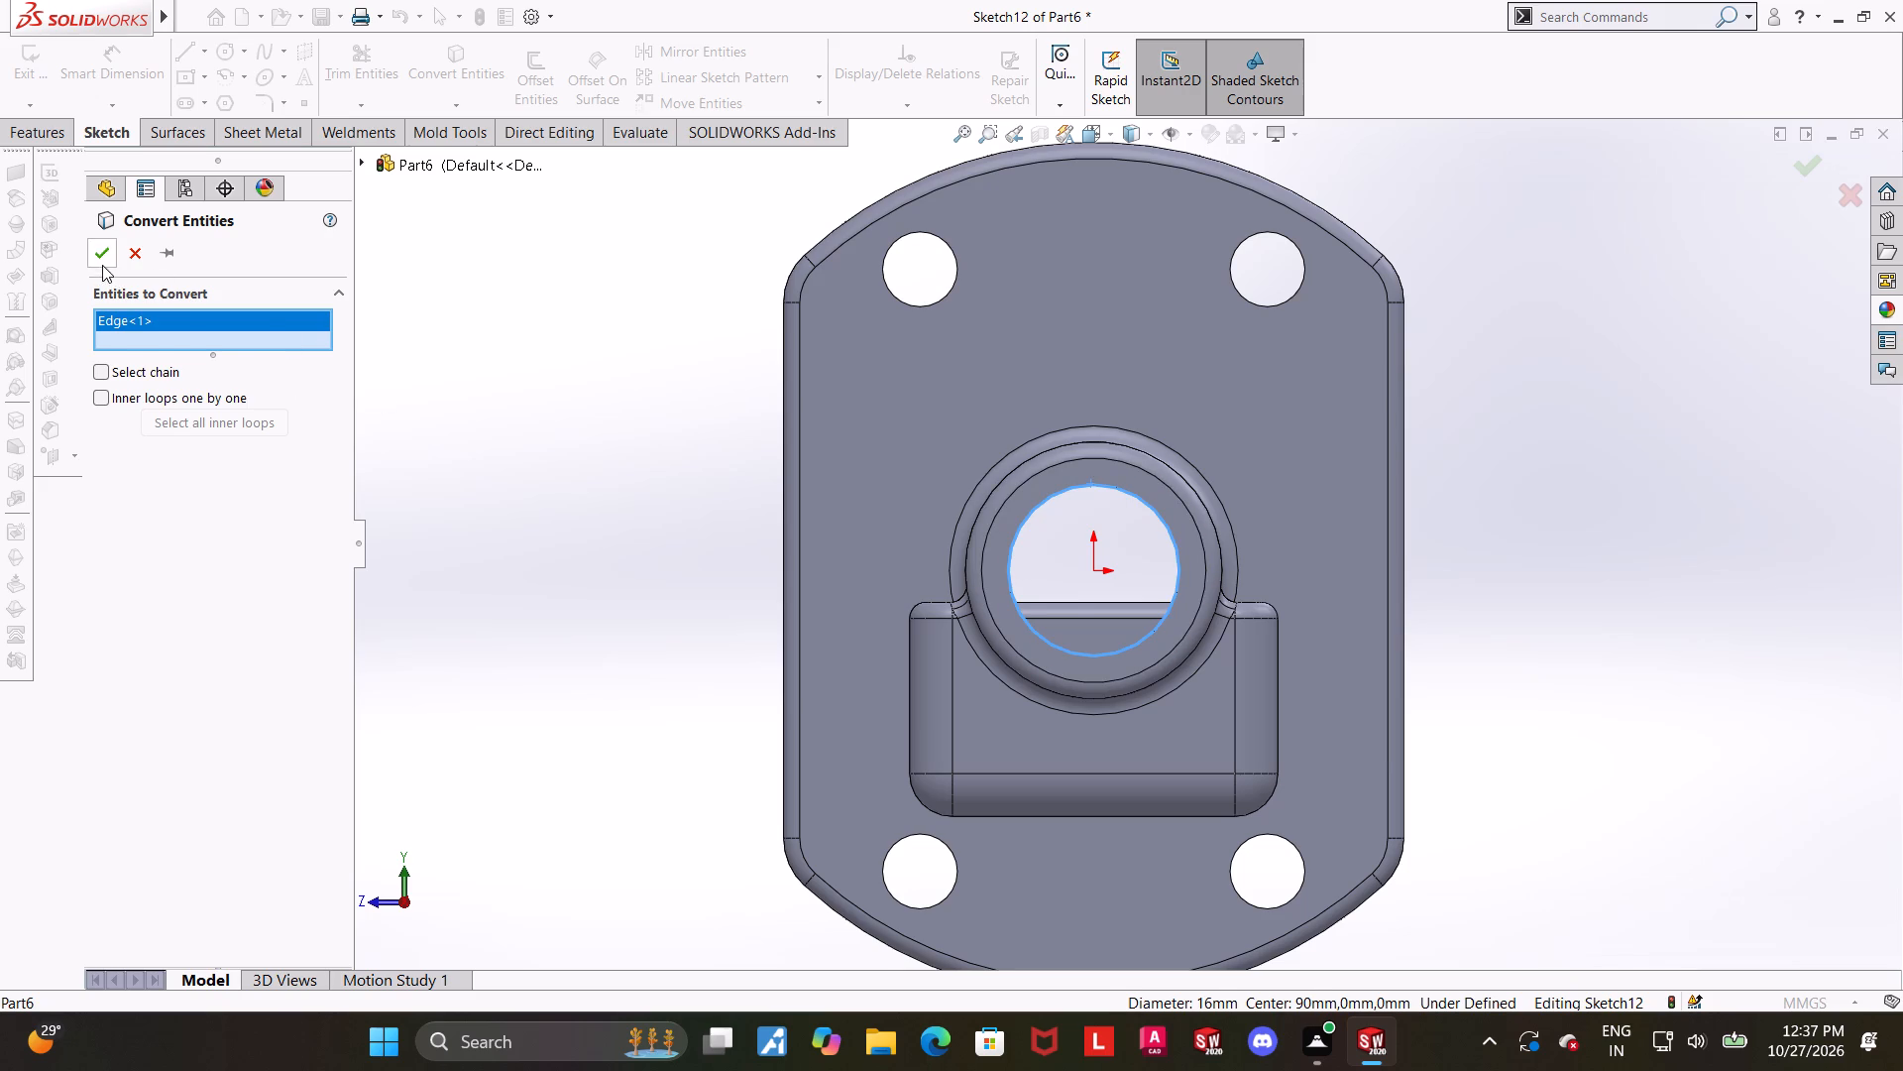
left_click(102, 265)
left_click(1796, 172)
Extrude-cut the converted bore circle as a 90 mm blind cut towards the flange.
scroll(1516, 414, "up", 1)
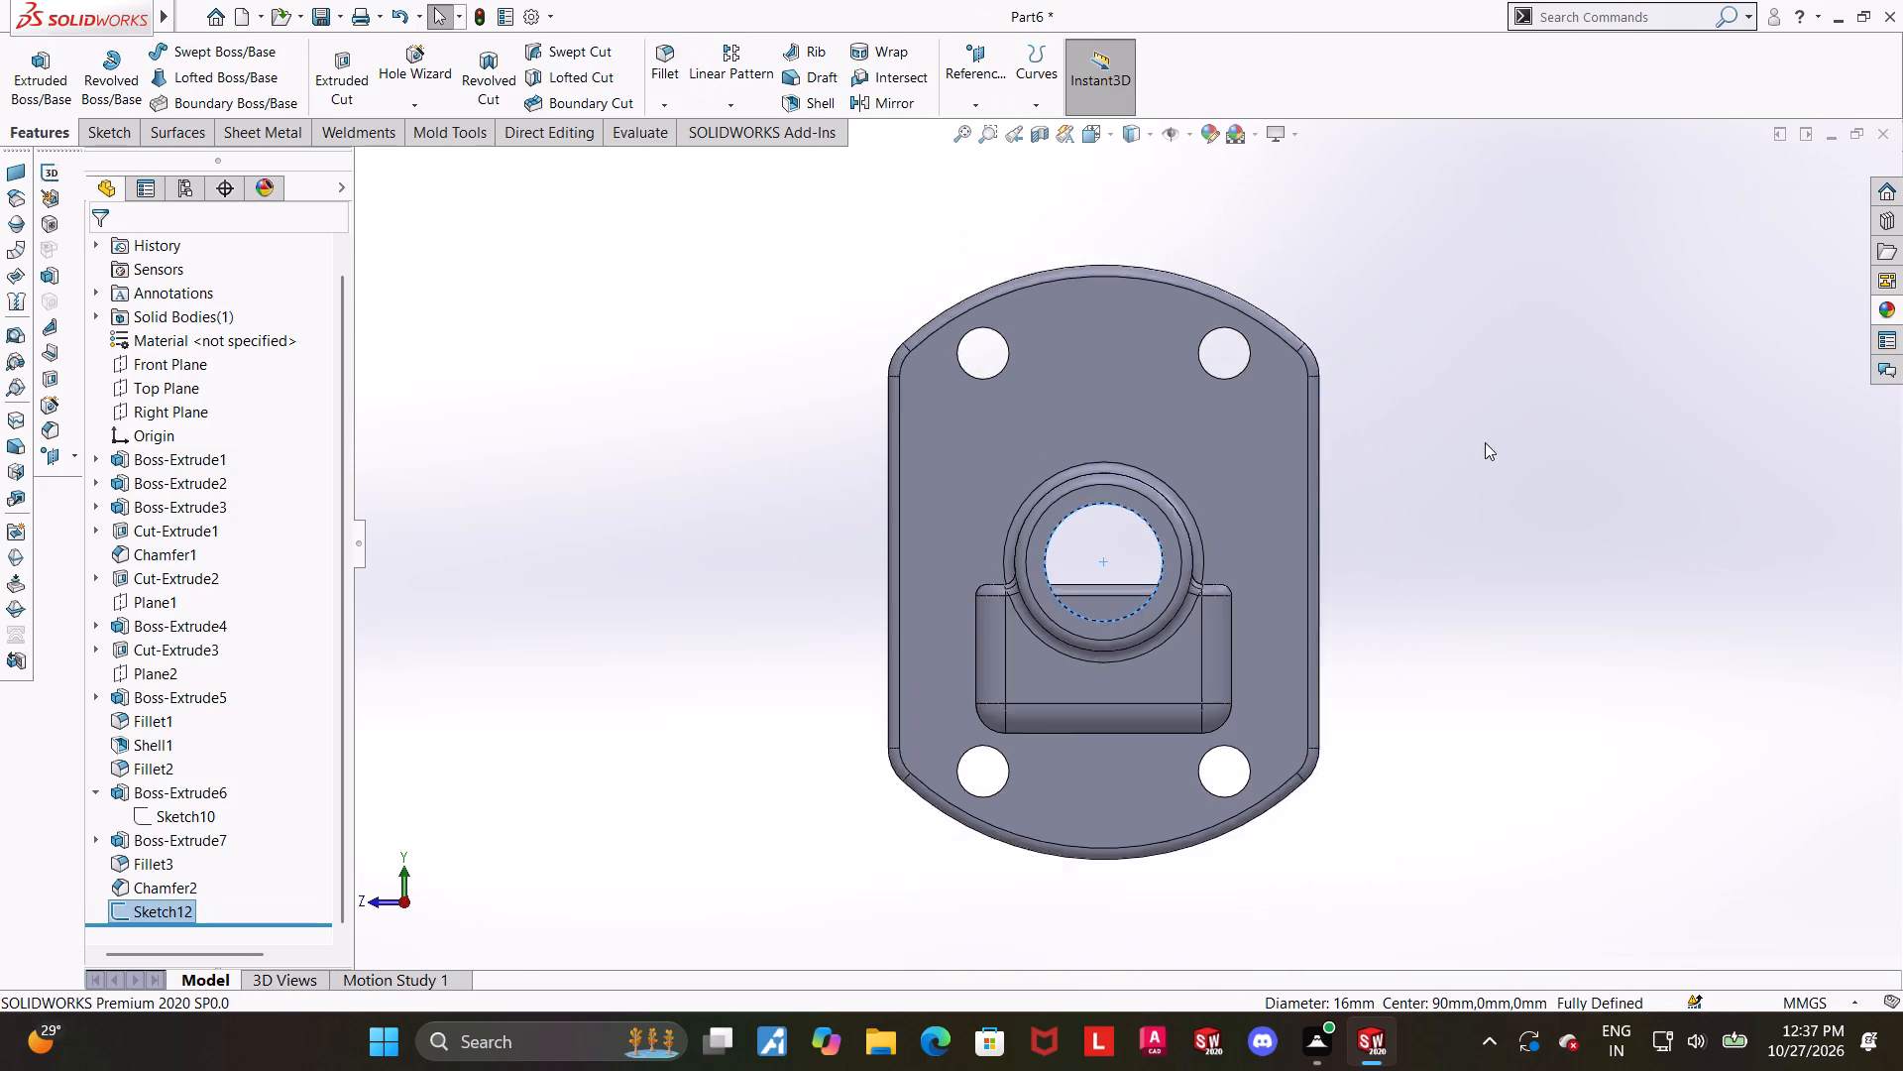
scroll(1485, 442, "up", 1)
middle_click_drag(1485, 442, 1525, 474)
left_click(352, 84)
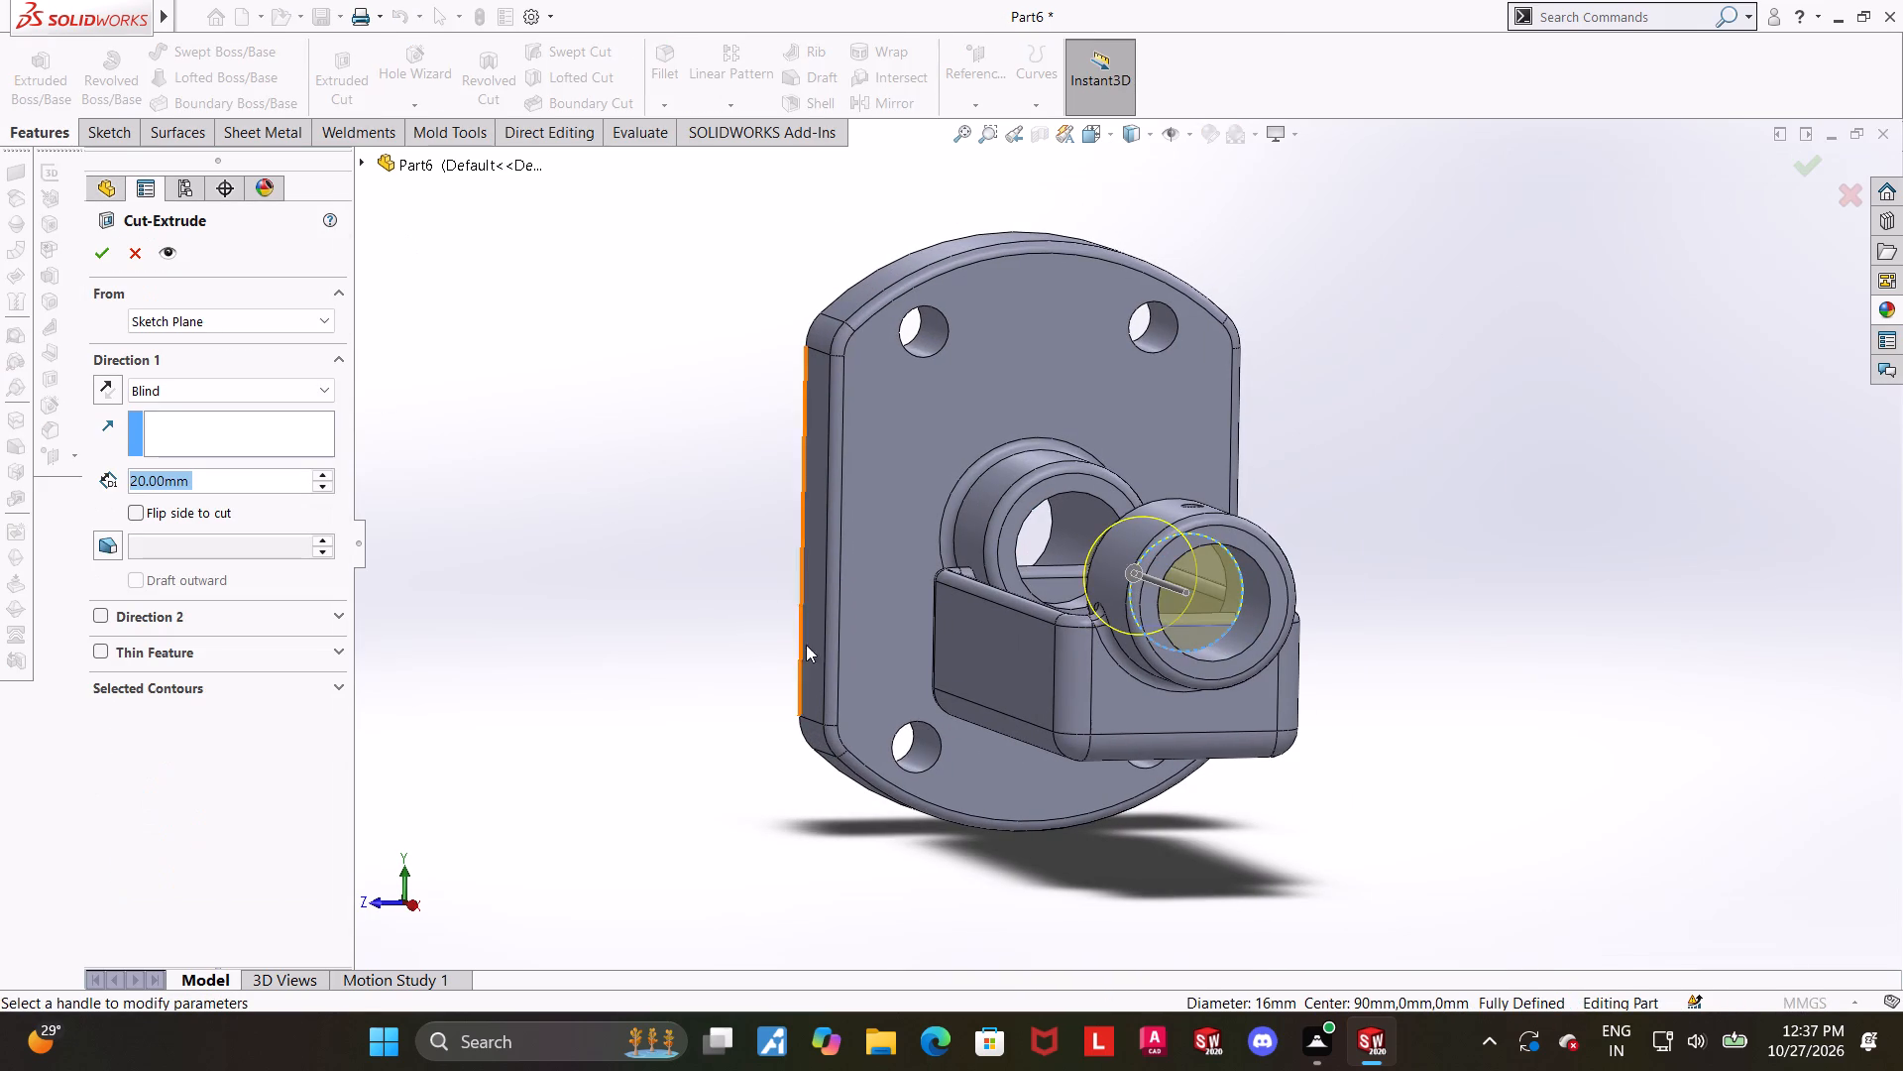
left_click_drag(1134, 574, 974, 476)
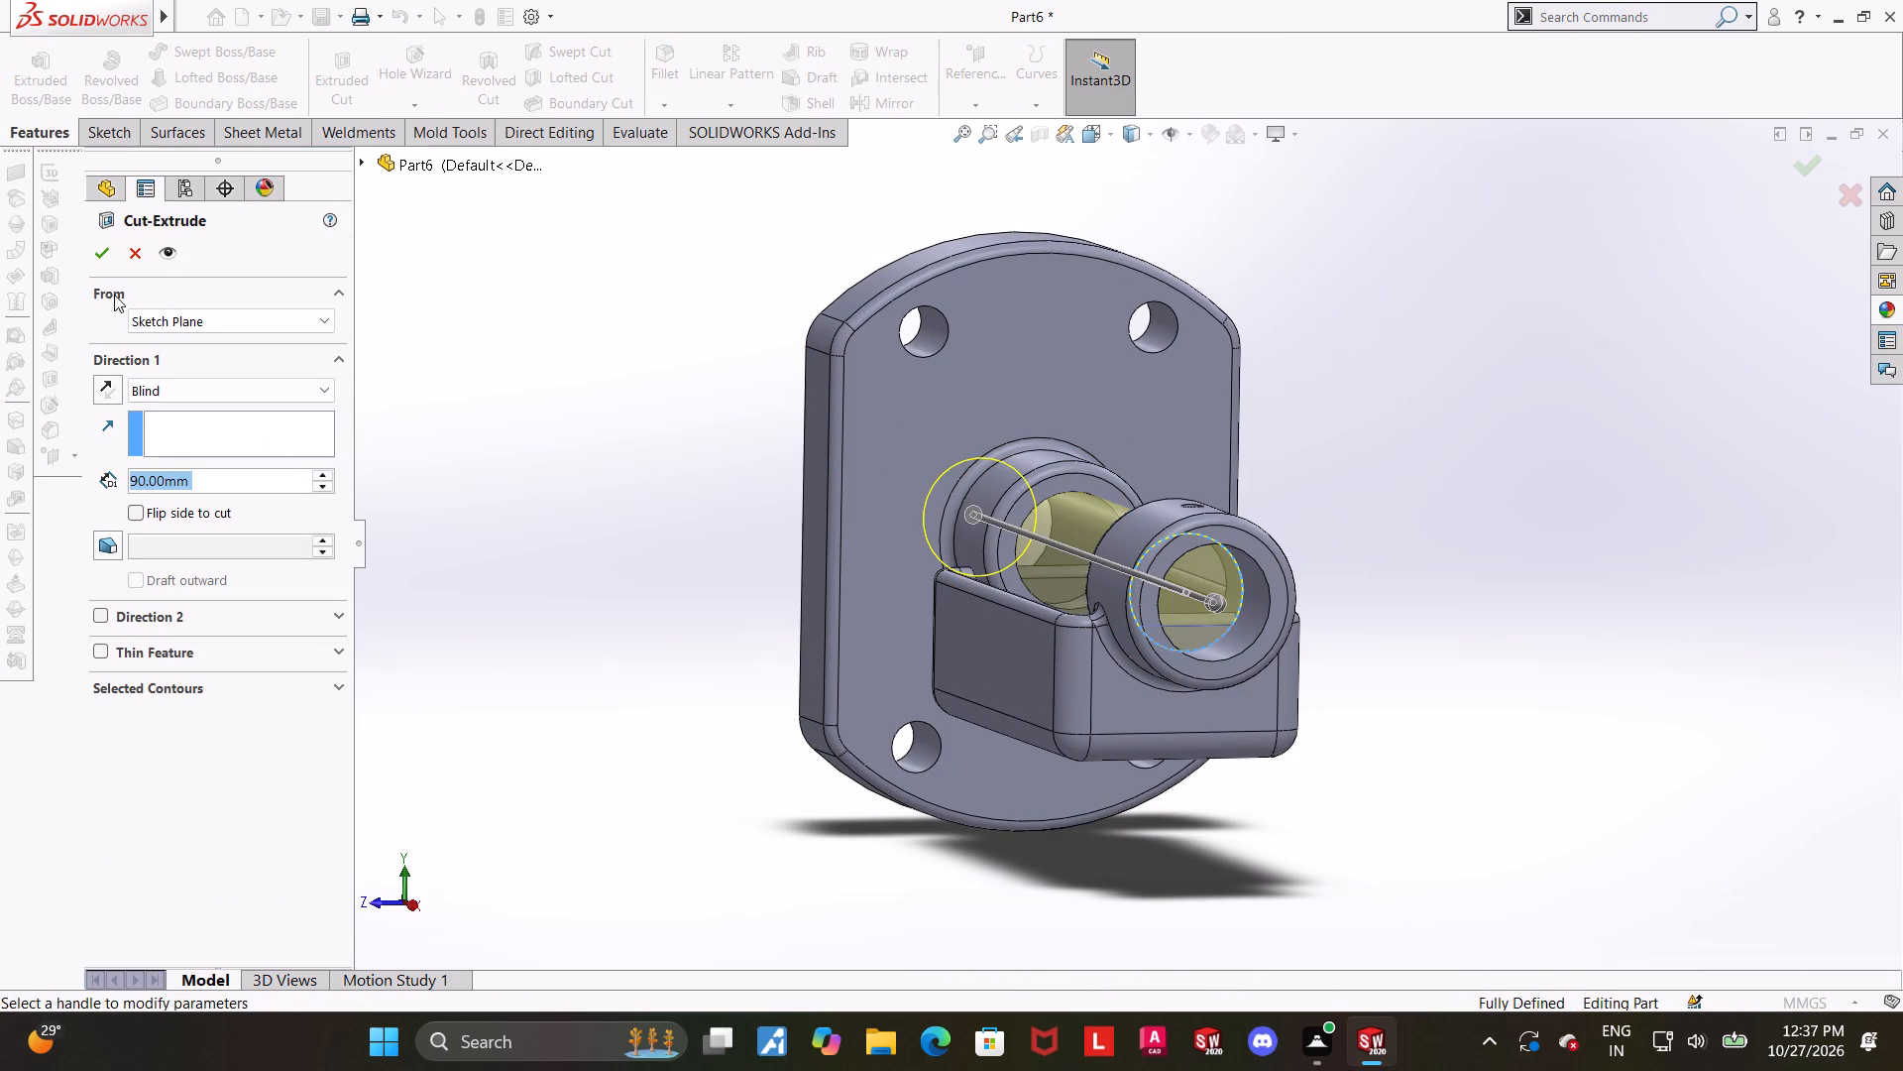
left_click(99, 255)
left_click(1795, 456)
Examine the cleared sleeve bore, boss and shelled block from side, underside, isometric and other angles.
scroll(1479, 531, "up", 1)
middle_click_drag(1431, 539, 1394, 549)
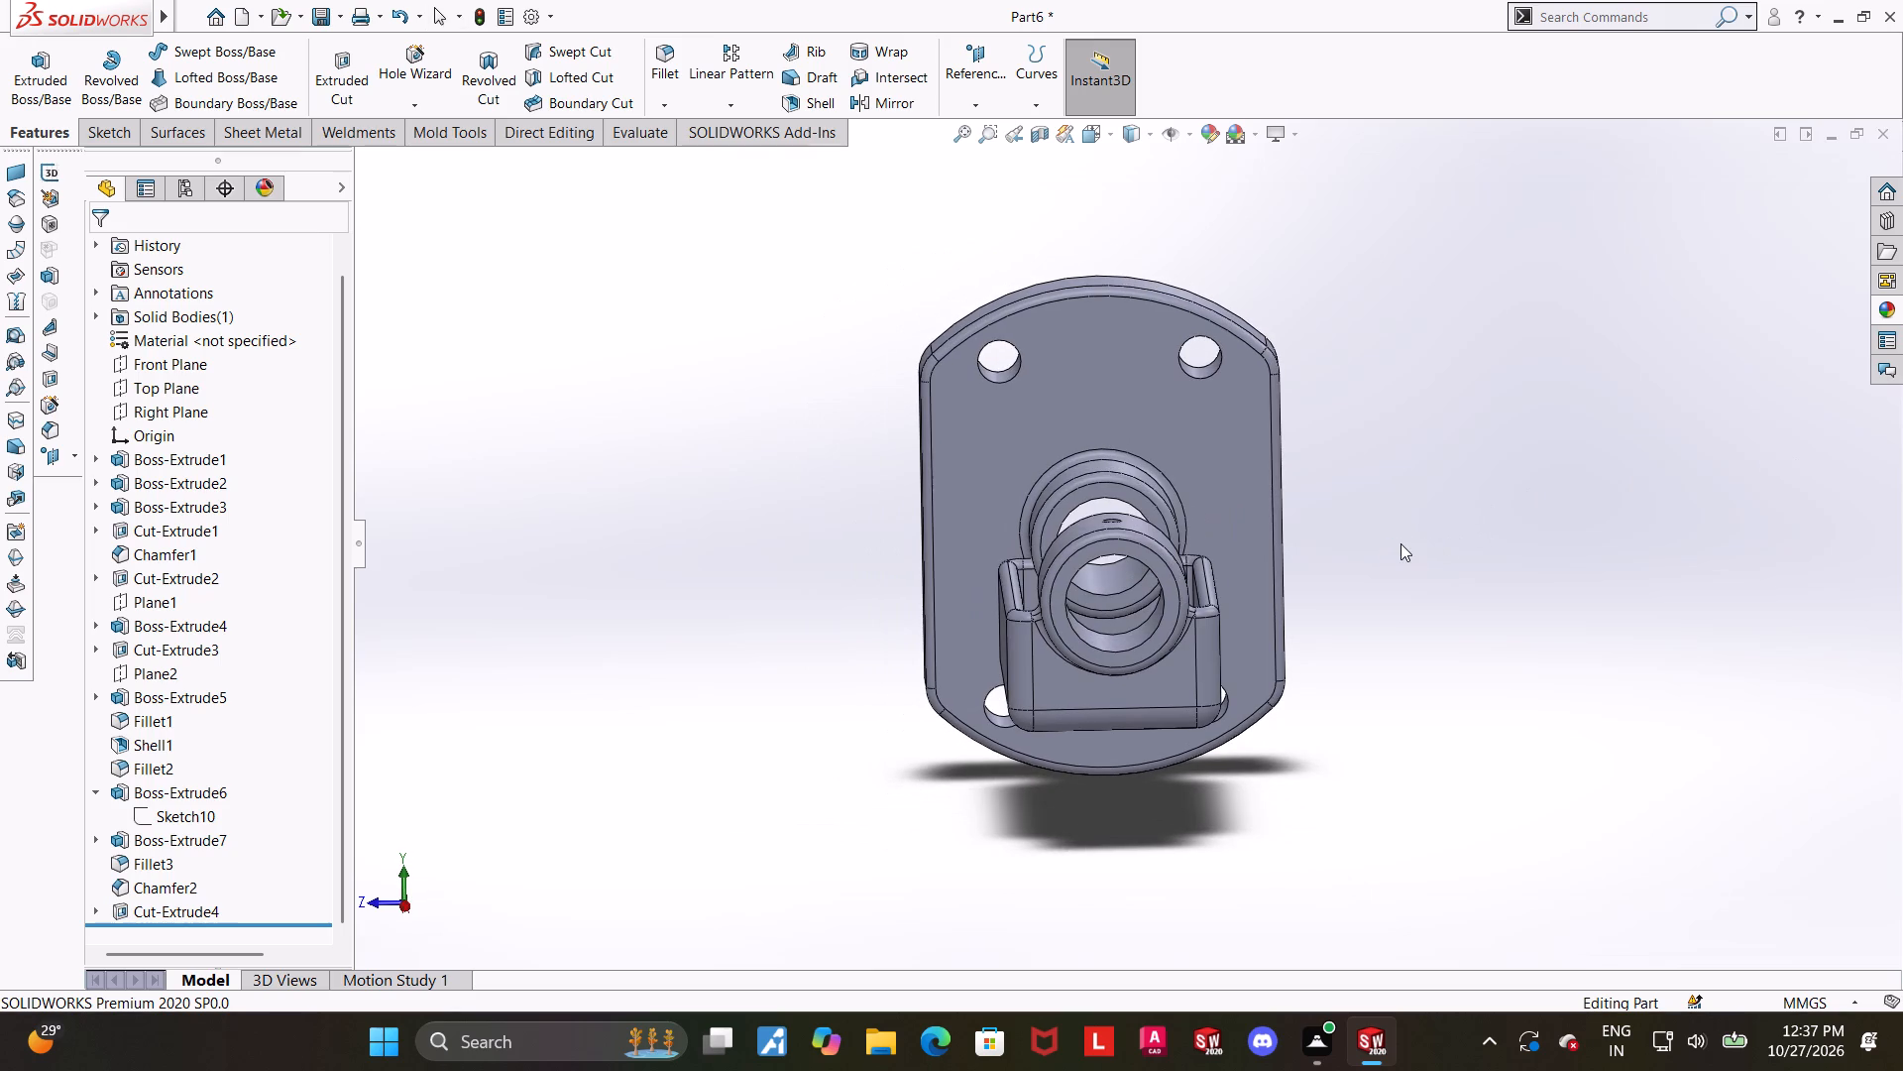
middle_click_drag(1376, 545, 1404, 528)
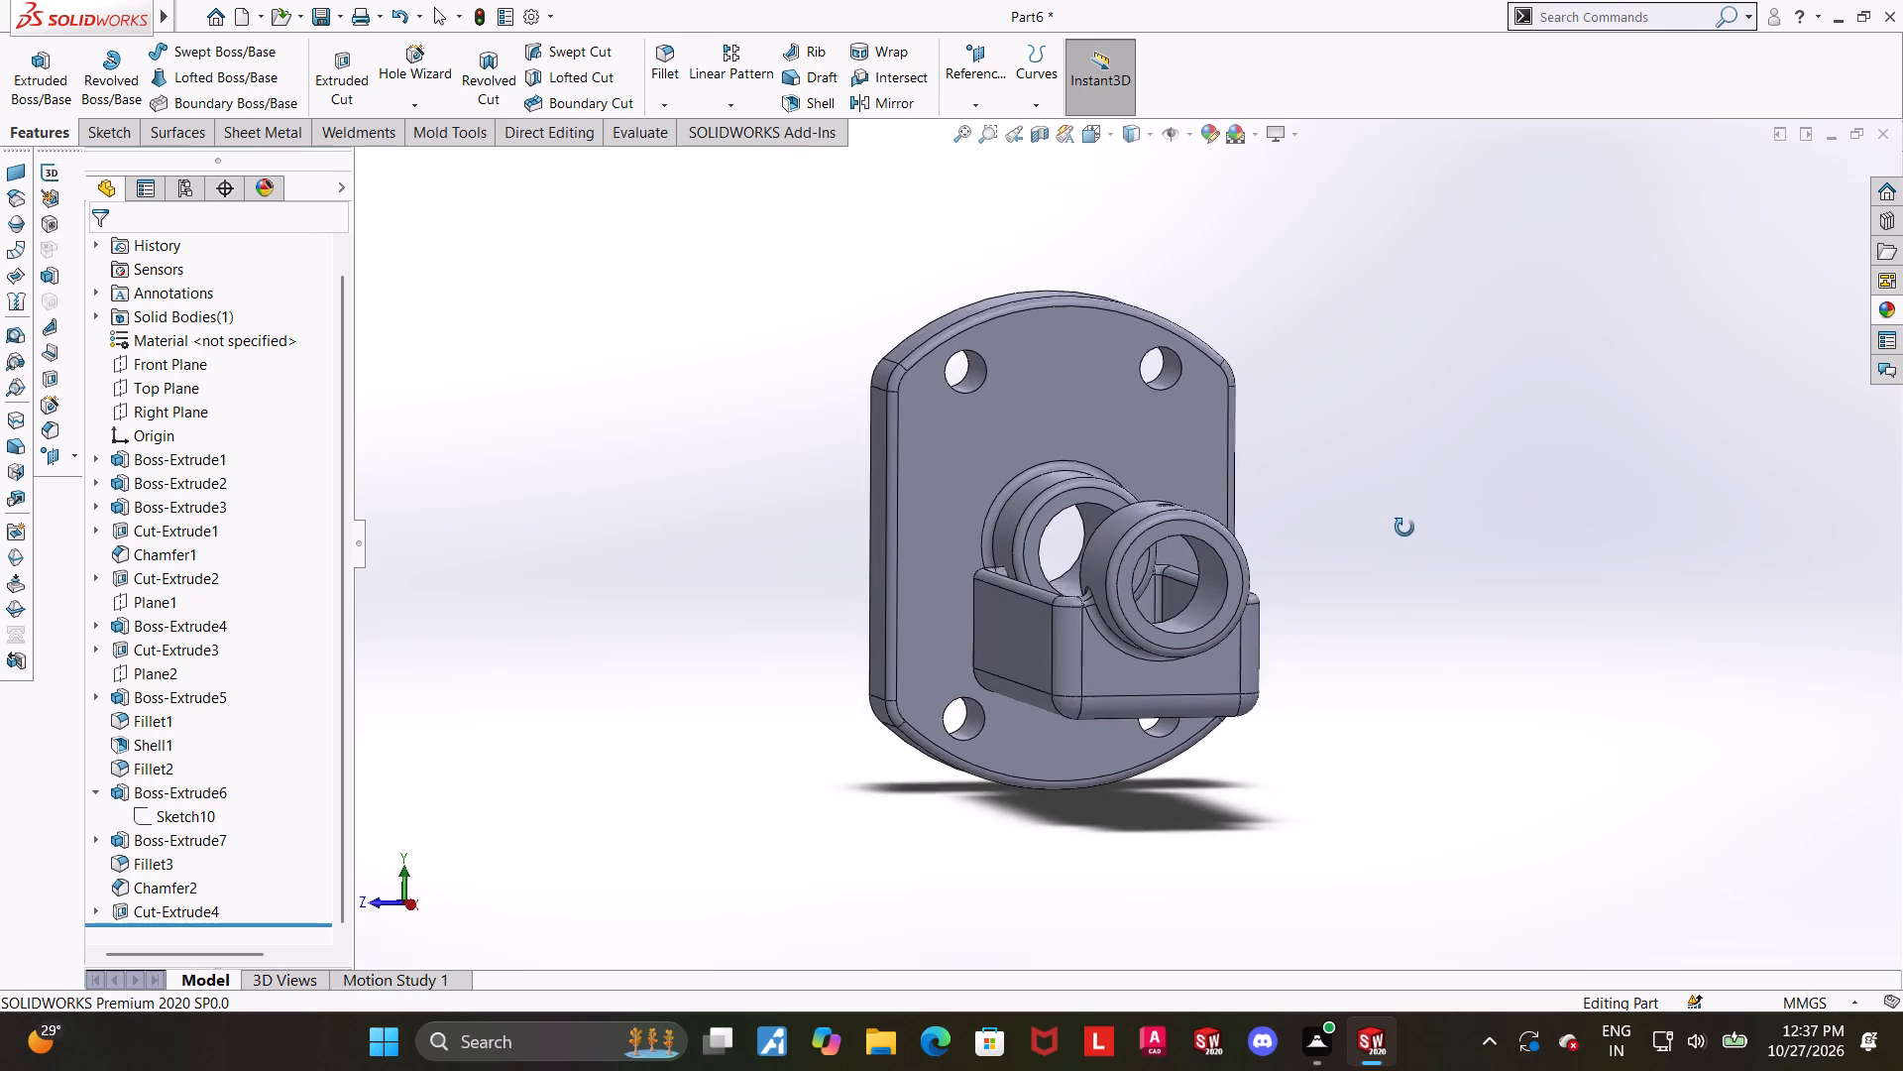
middle_click_drag(1404, 528, 1577, 528)
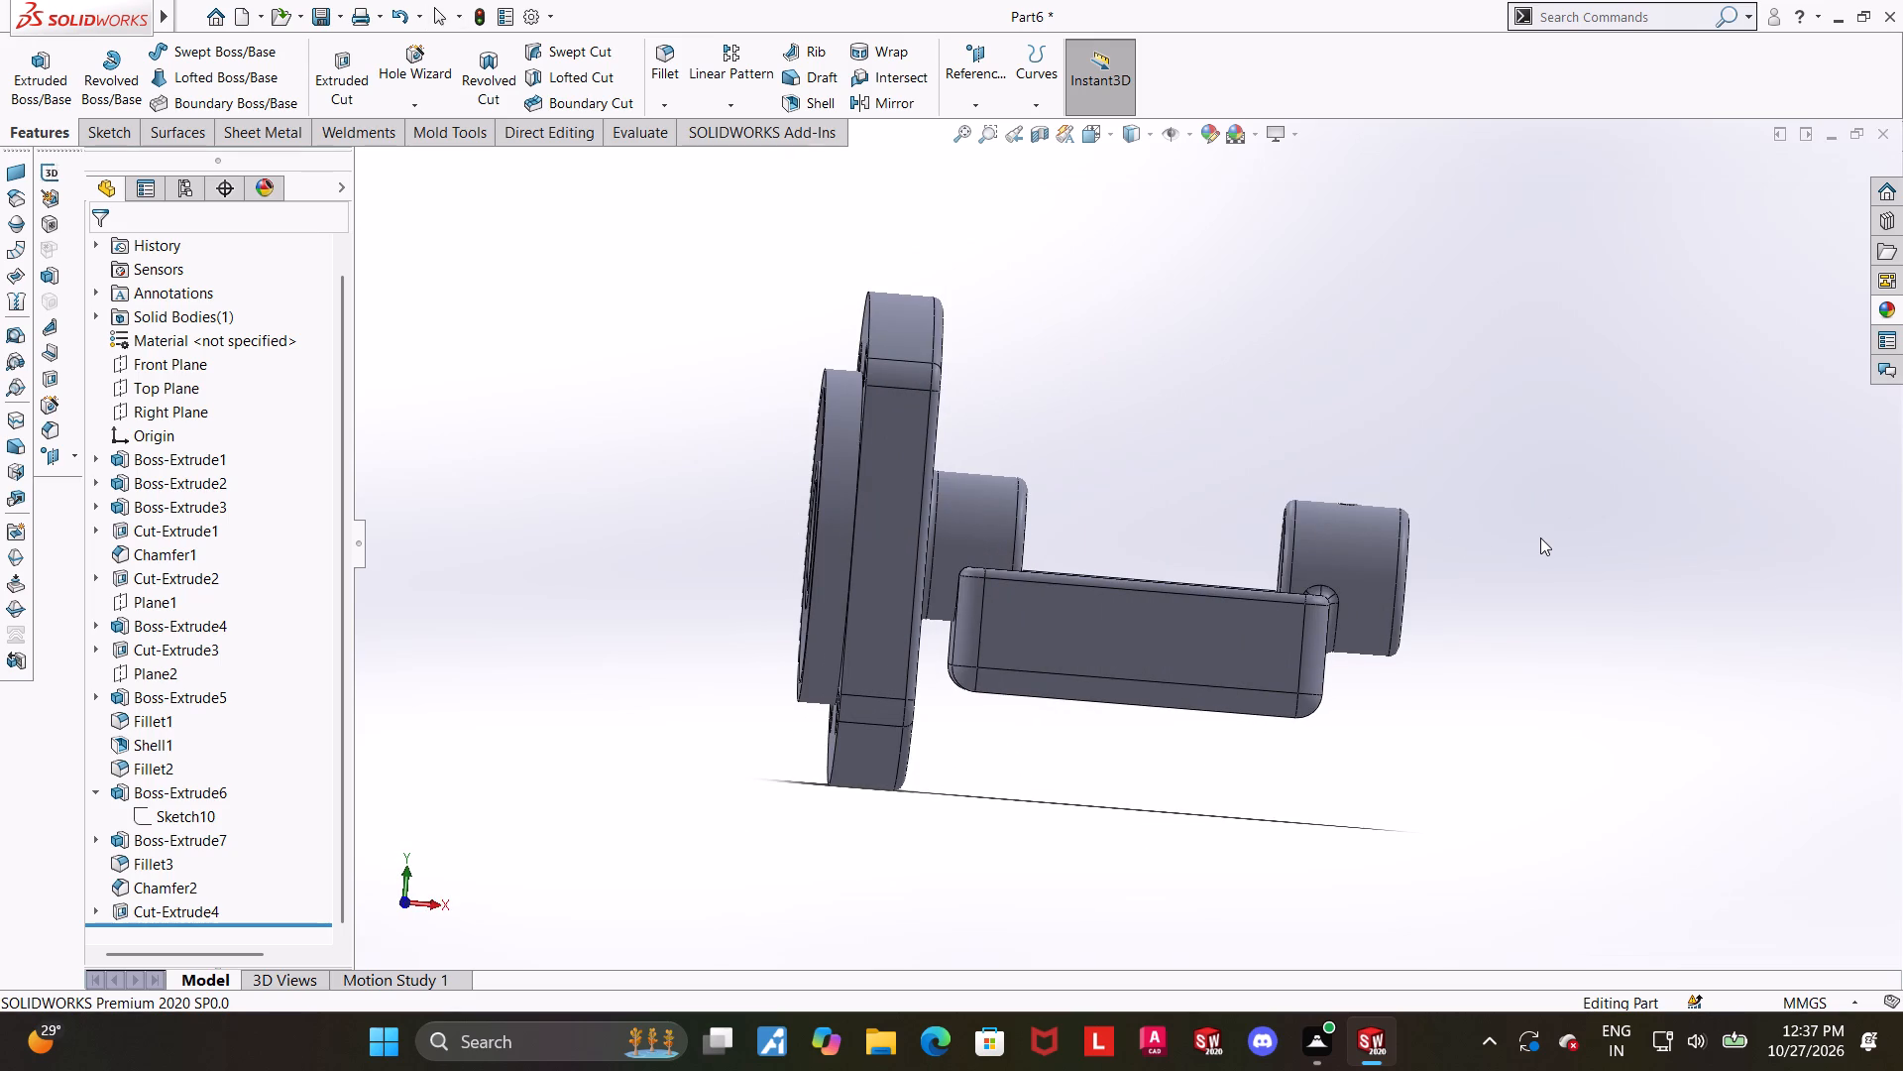
key("ctrl+6")
scroll(1781, 470, "up", 3)
middle_click_drag(1395, 314, 1284, 889)
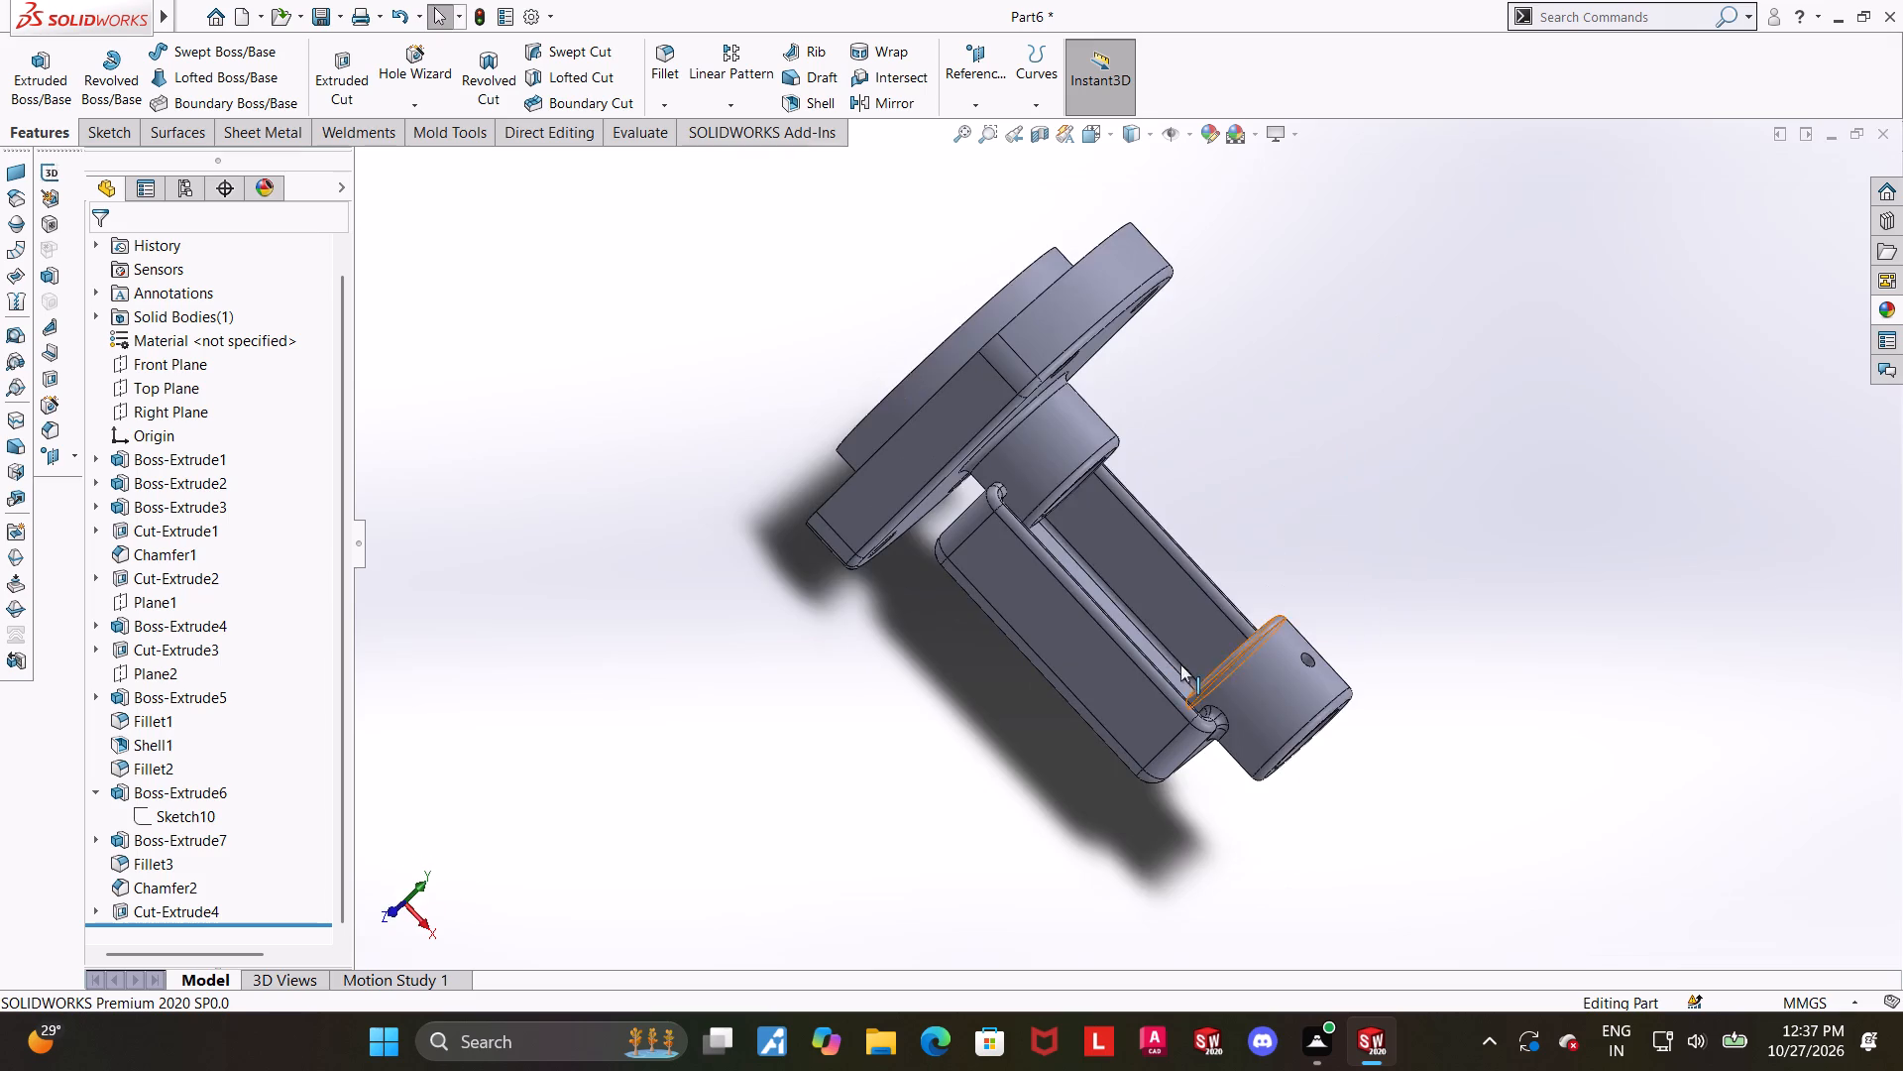
middle_click_drag(1155, 633, 1083, 715)
key("ctrl+7")
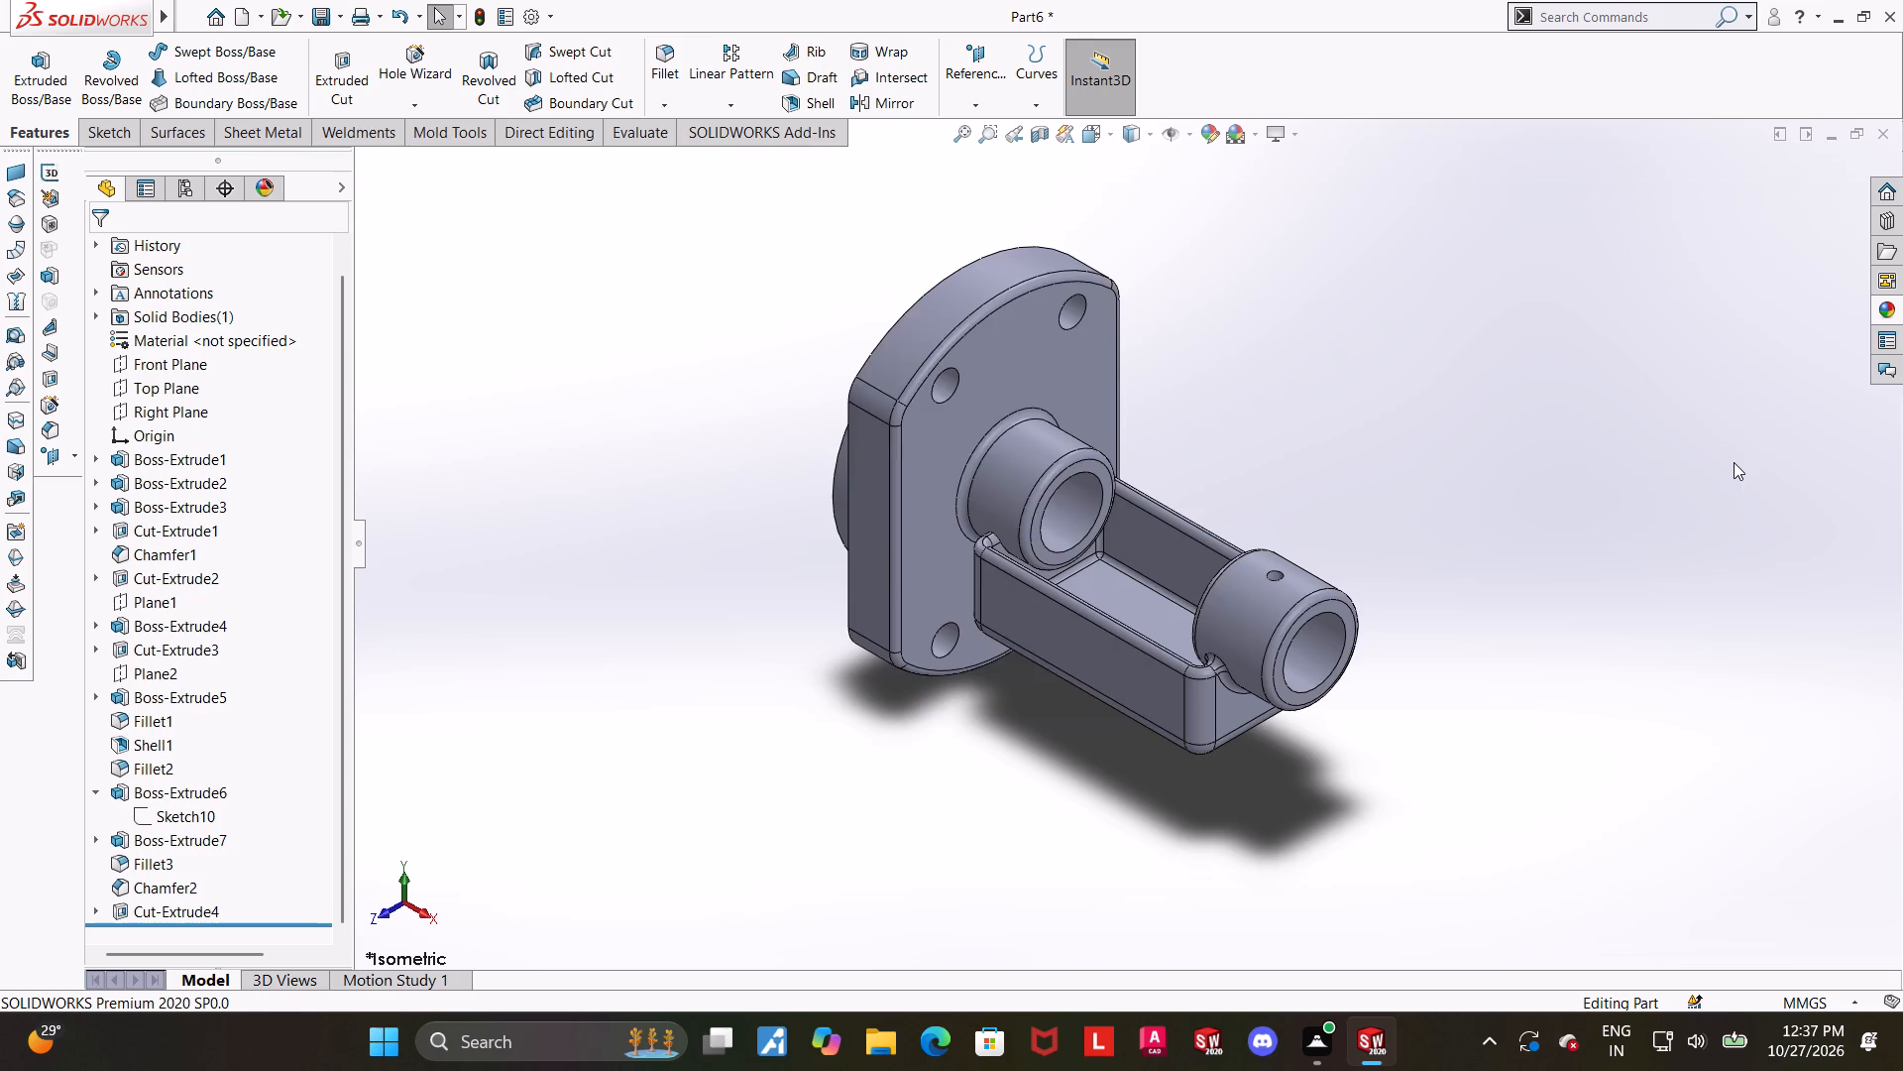
scroll(1734, 462, "up", 2)
scroll(1121, 535, "down", 3)
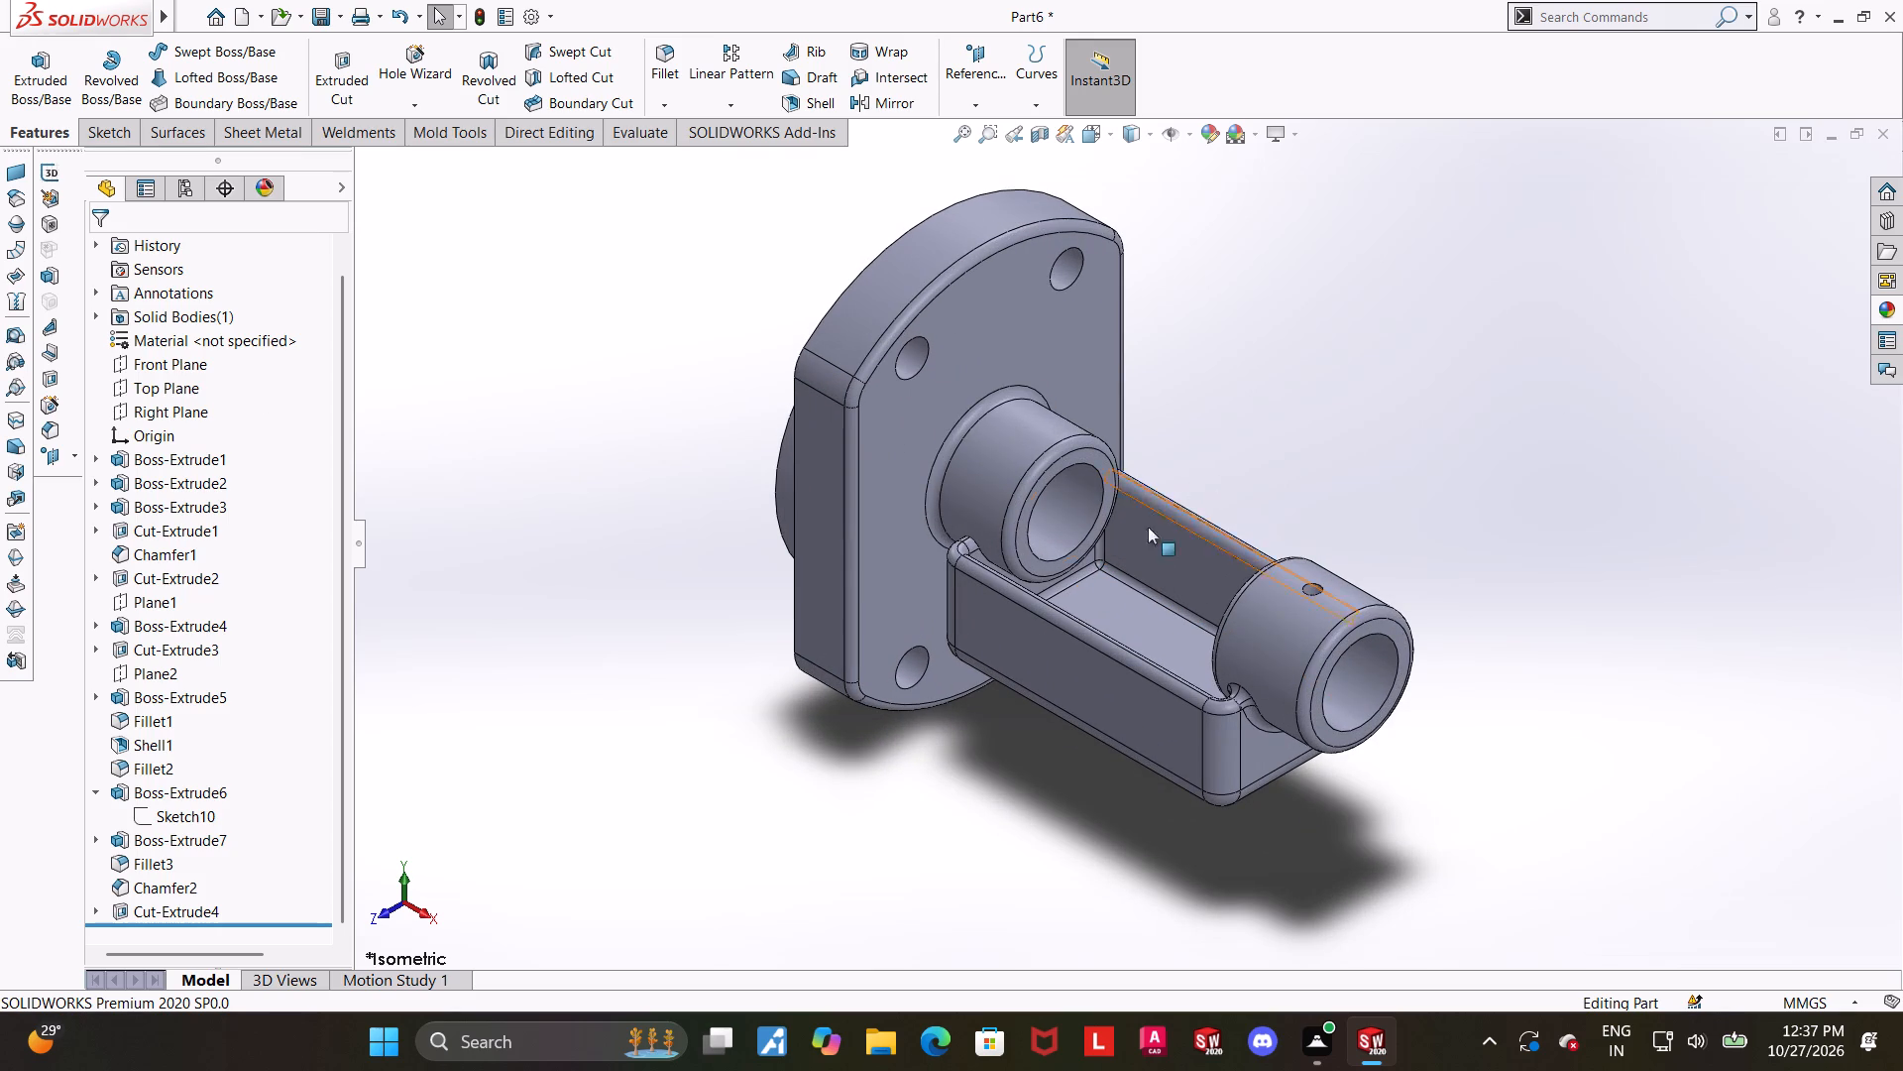
scroll(204, 296, "up", 4)
Apply a light orange-tan colour appearance to the whole part, picking the shade from the colour spectrum.
right_click(200, 234)
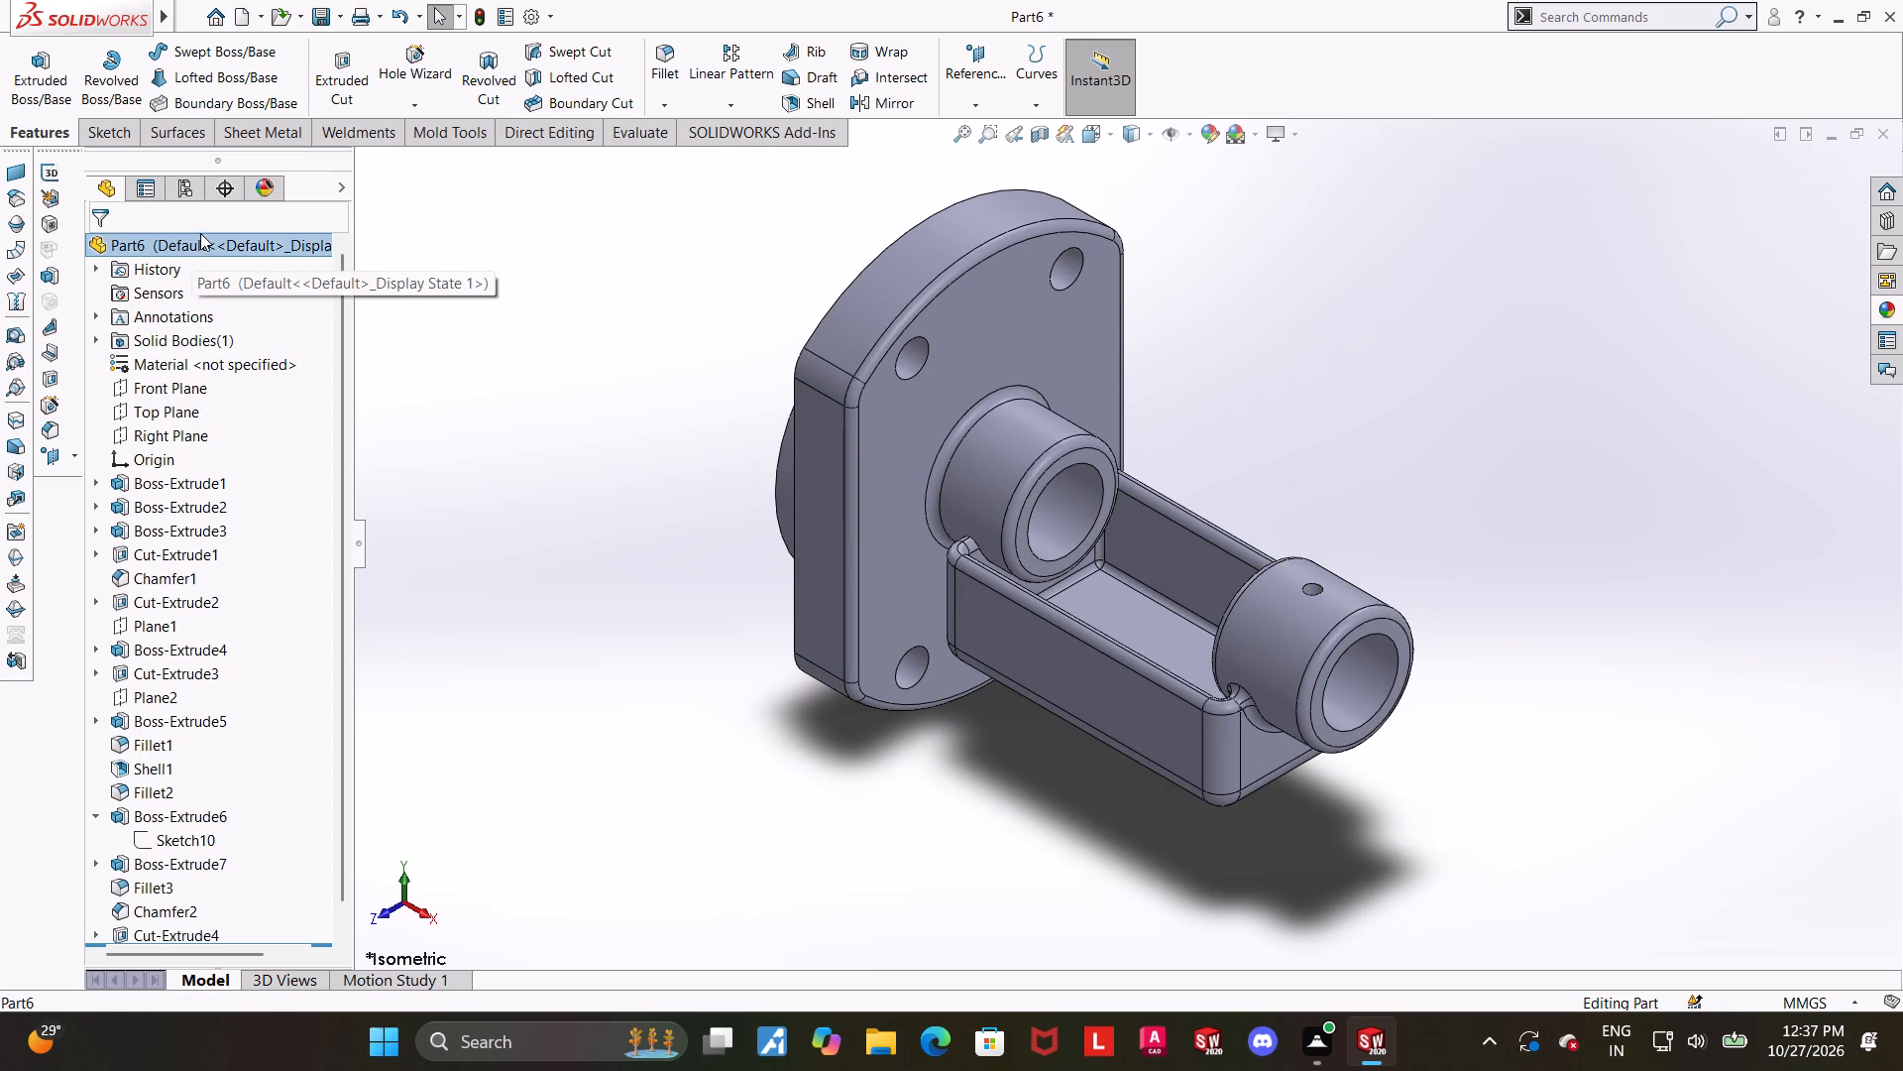
left_click(248, 202)
left_click(249, 201)
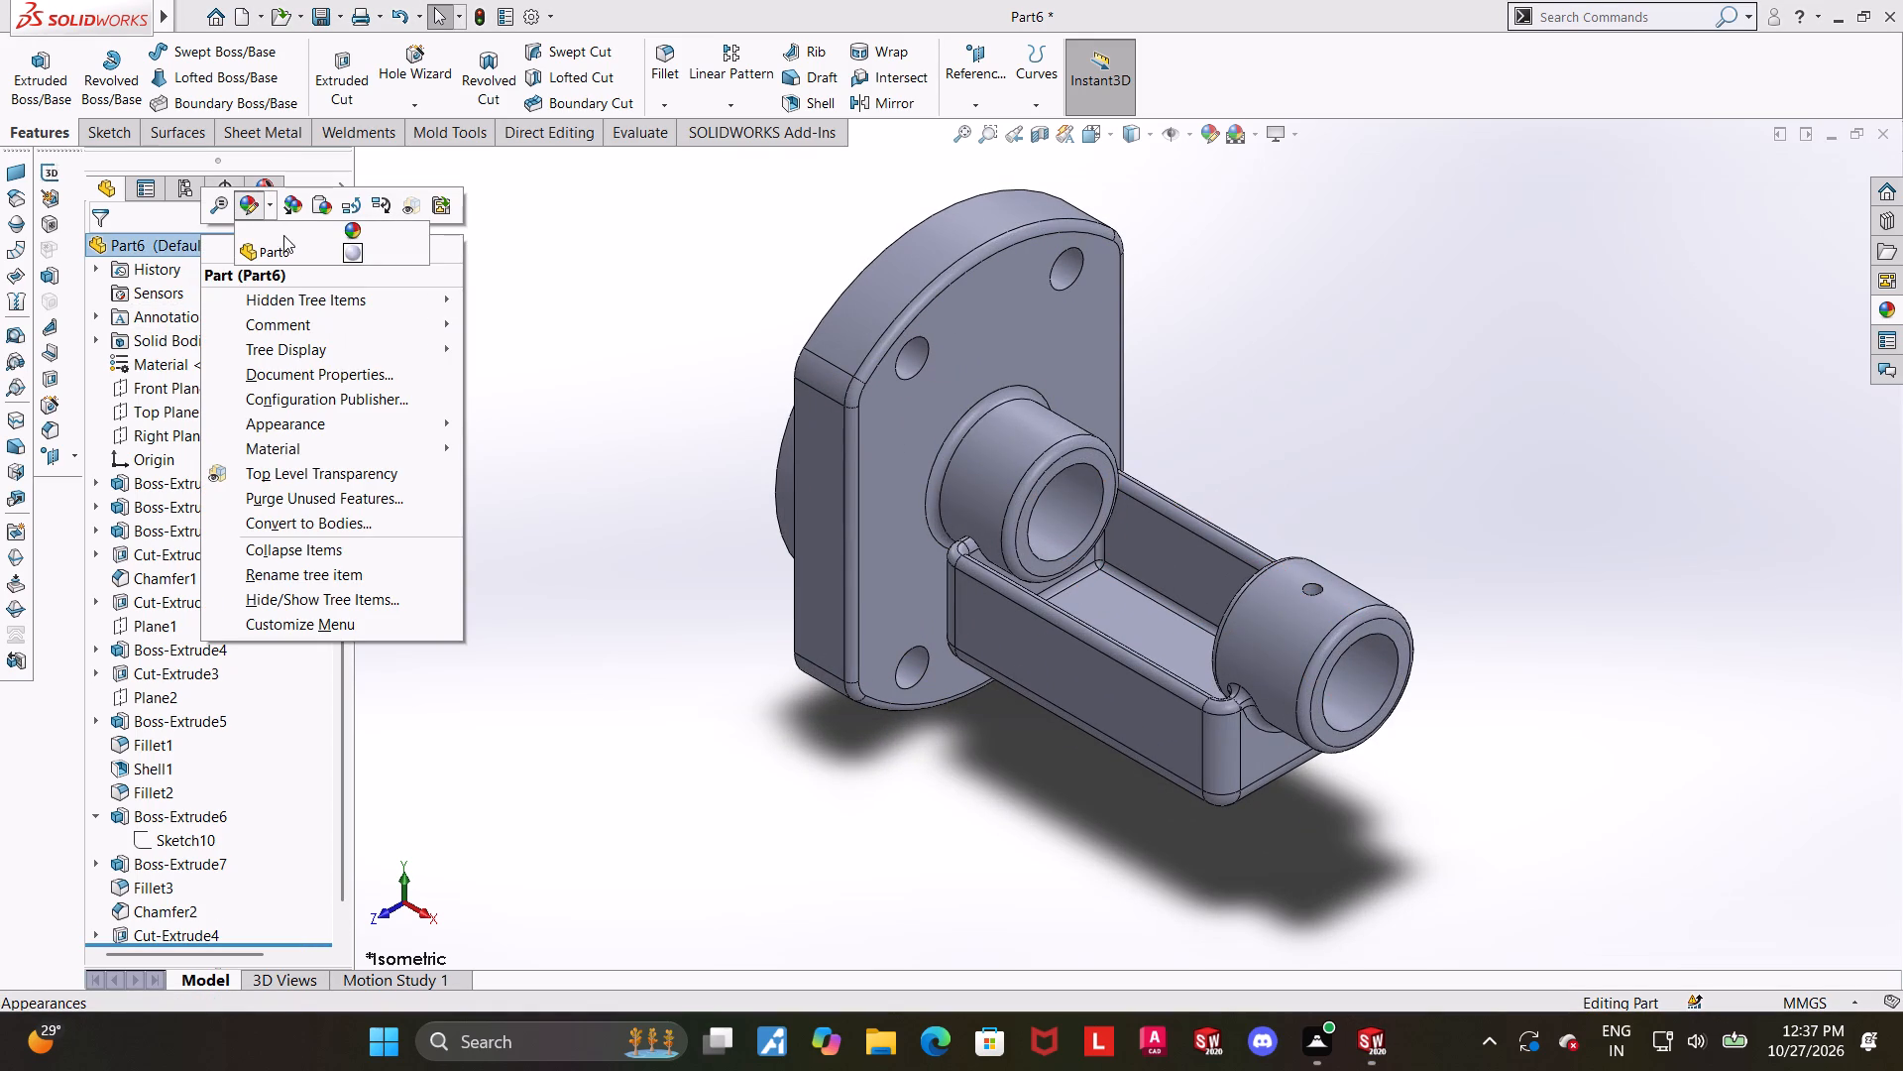
left_click(286, 245)
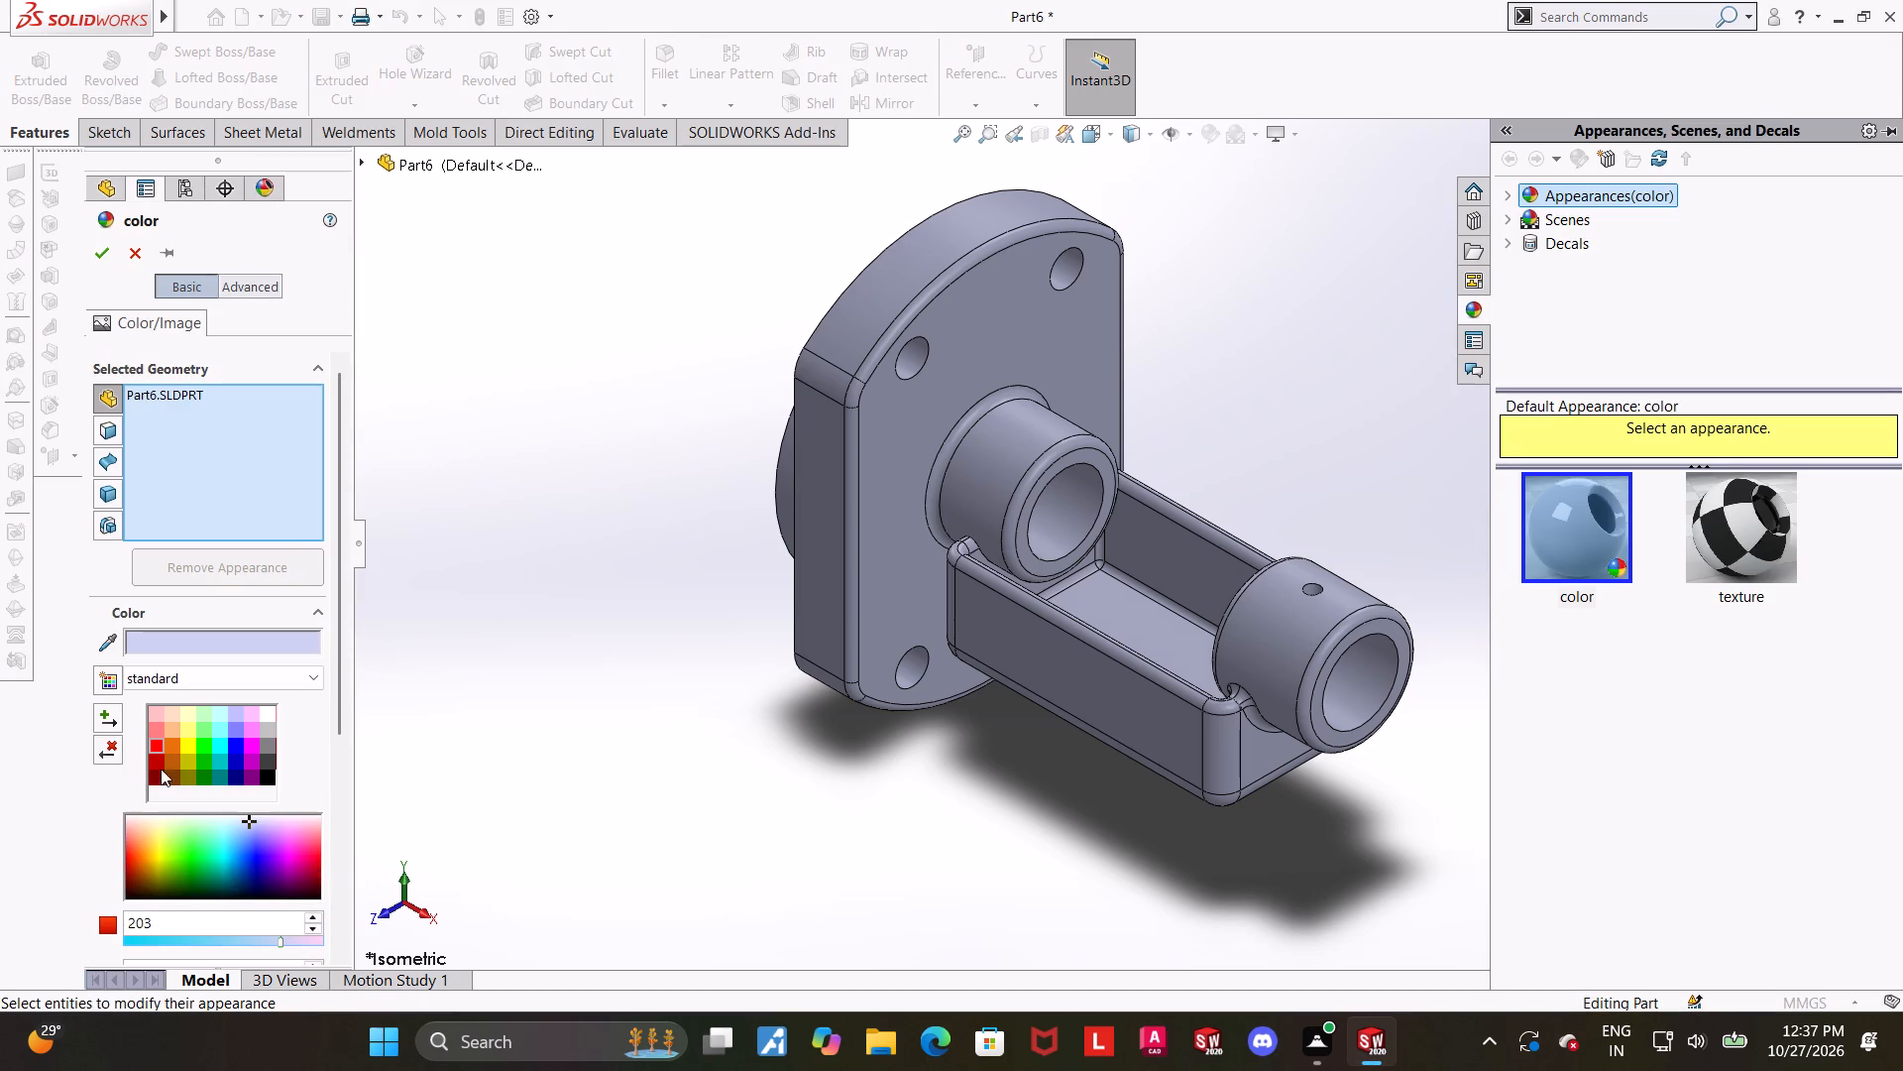
left_click_drag(162, 830, 152, 857)
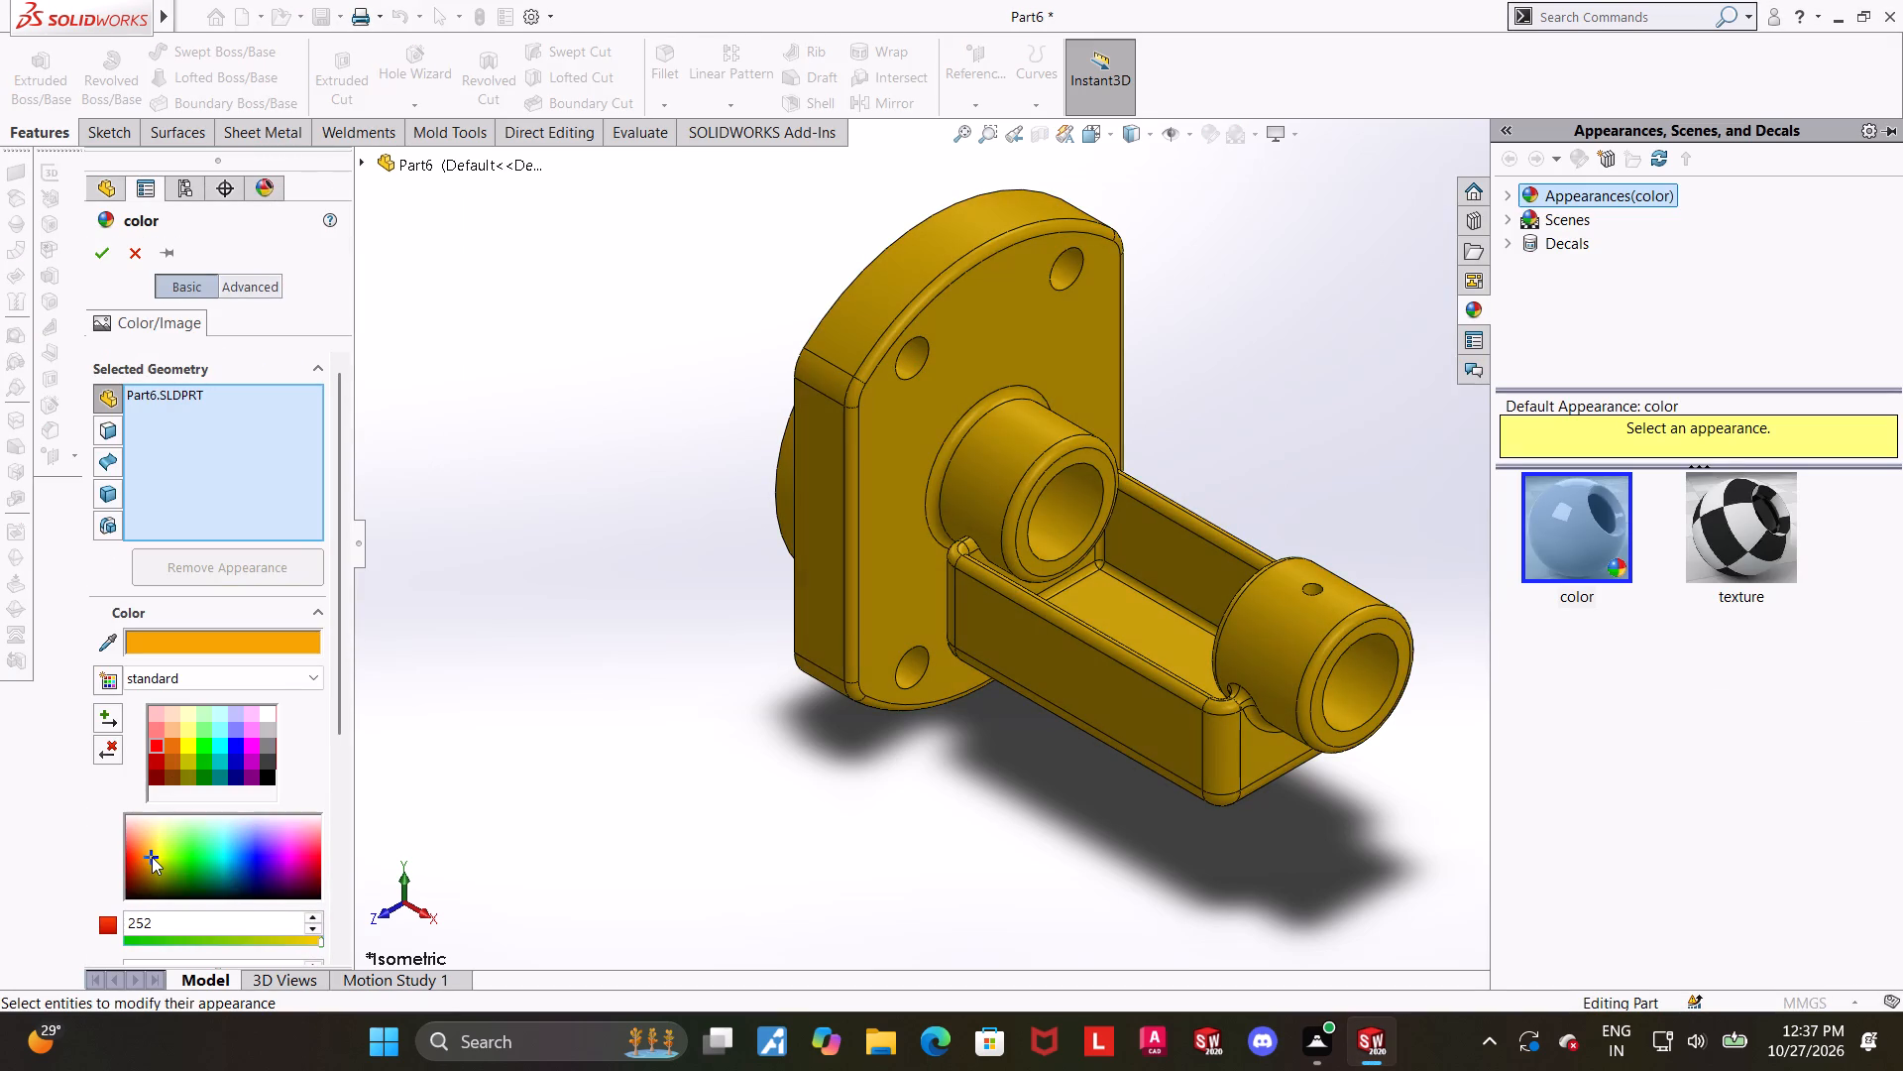
left_click_drag(152, 857, 148, 860)
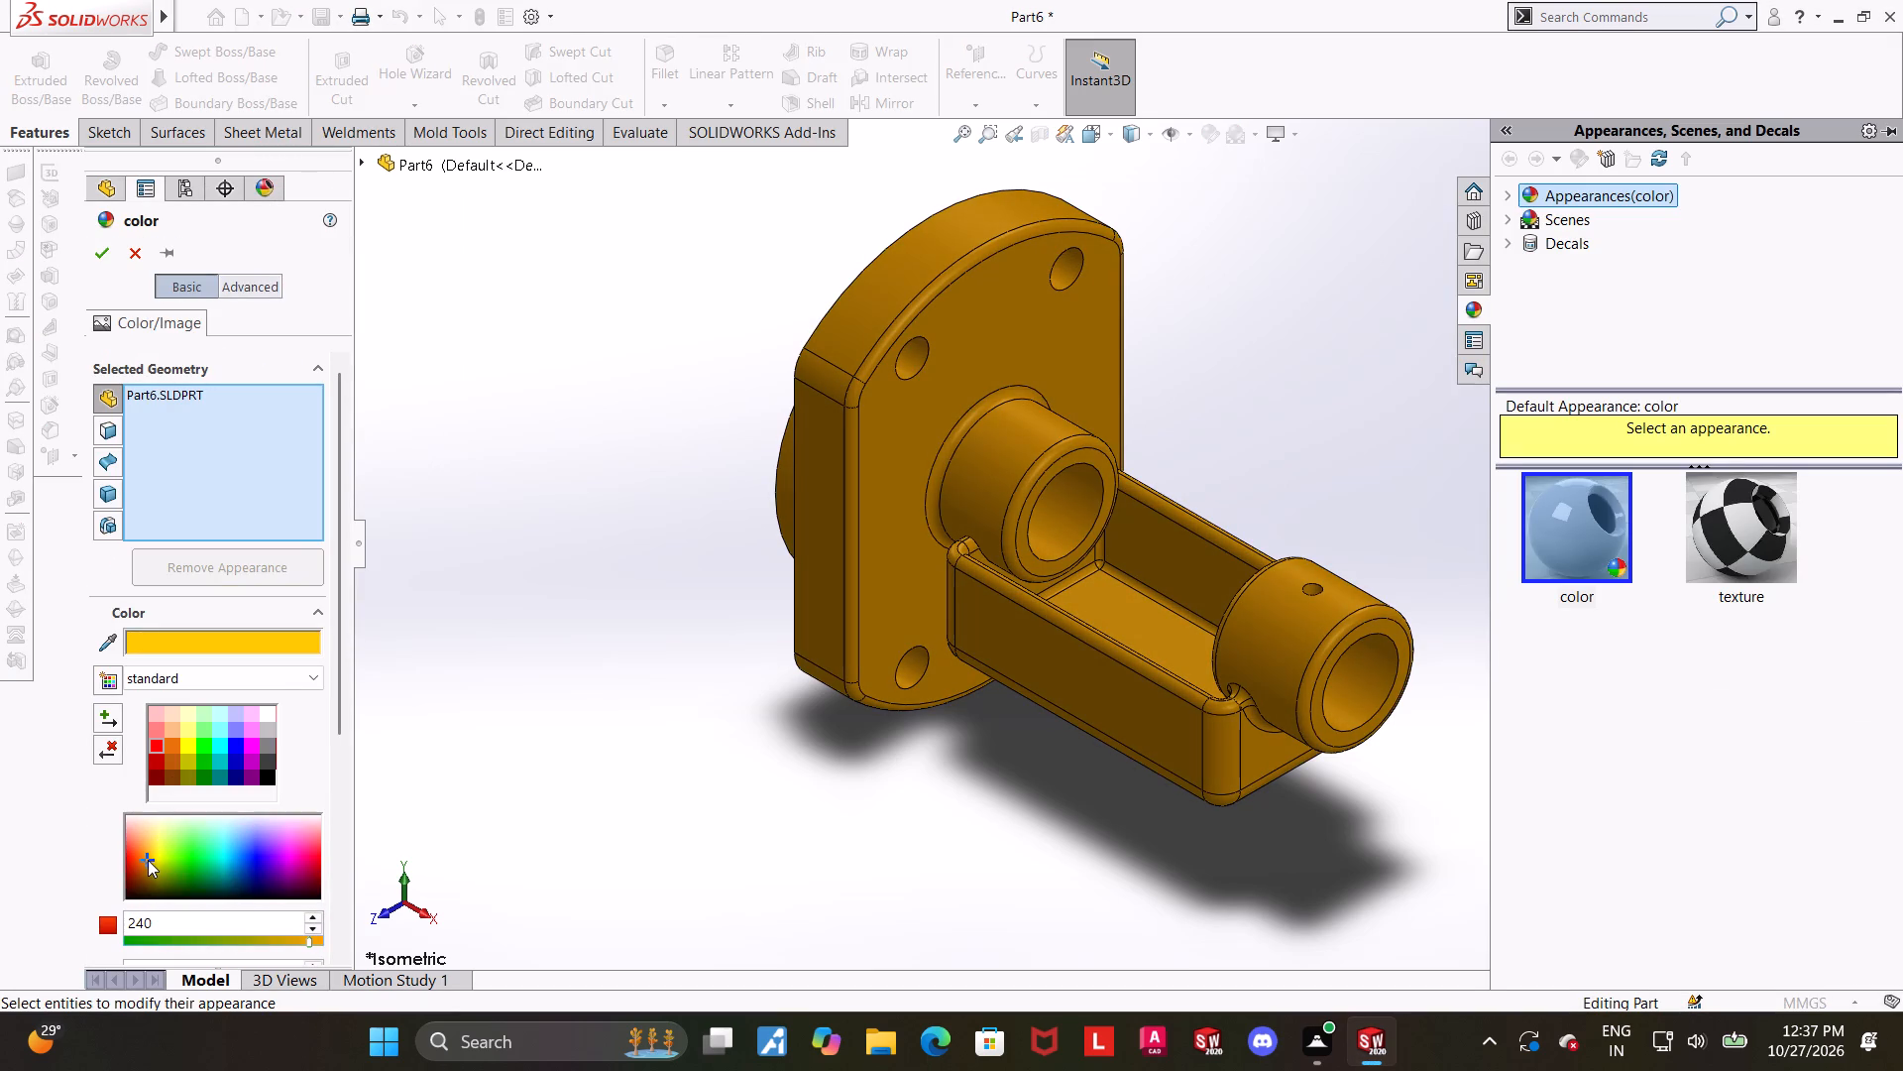
left_click_drag(148, 860, 157, 856)
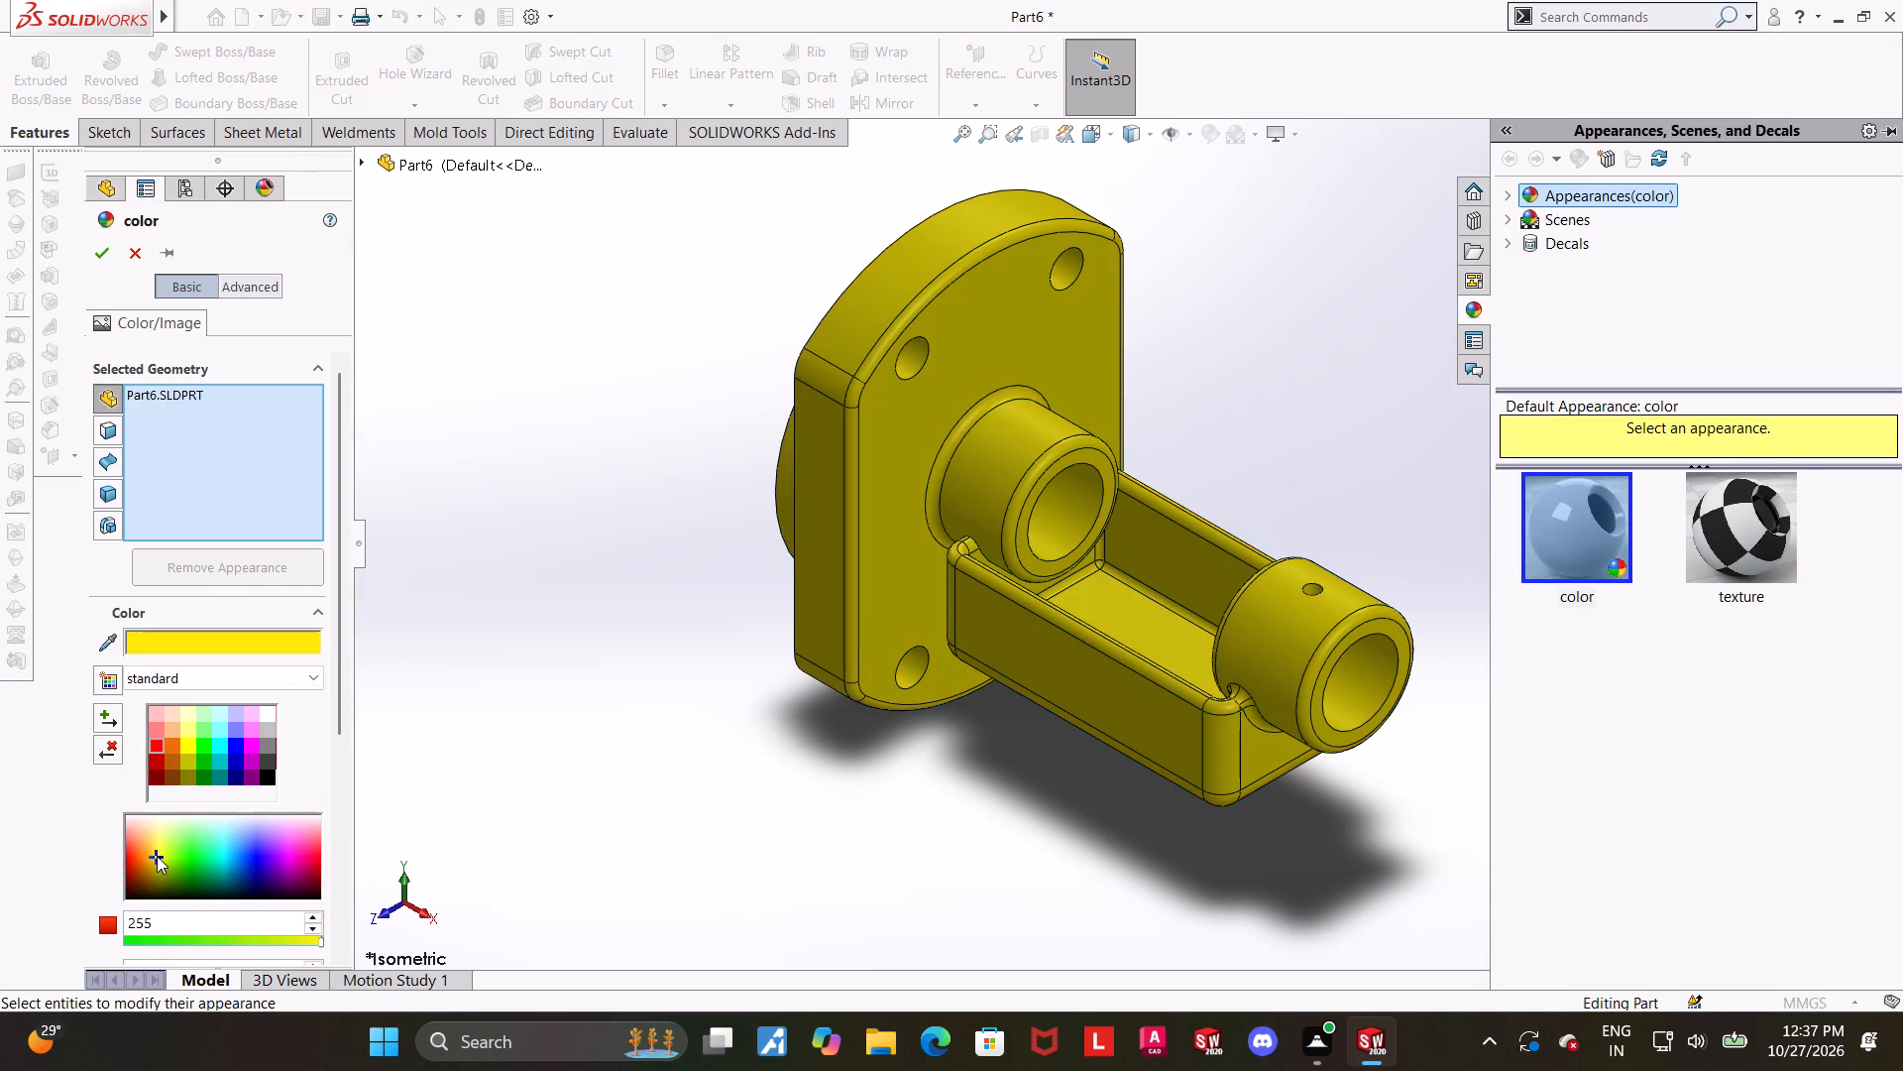
left_click_drag(157, 856, 162, 863)
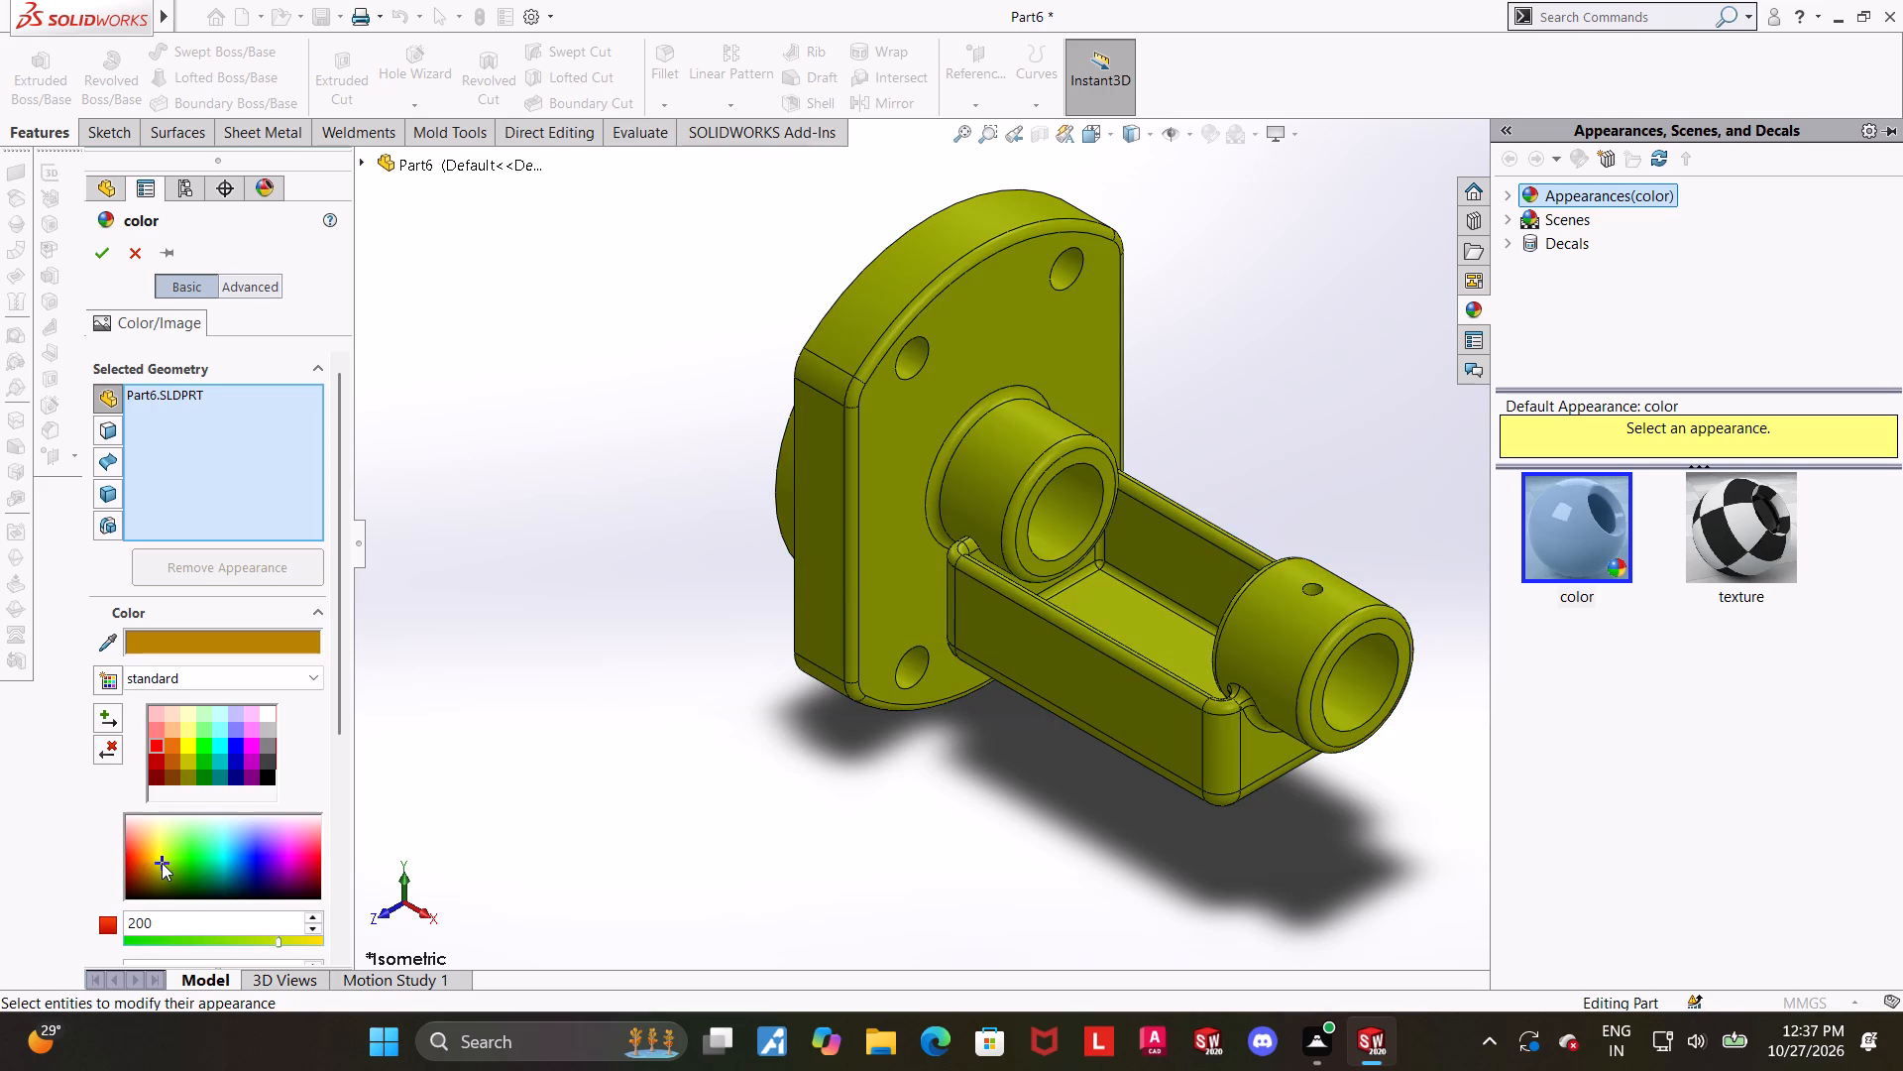
left_click_drag(162, 863, 158, 845)
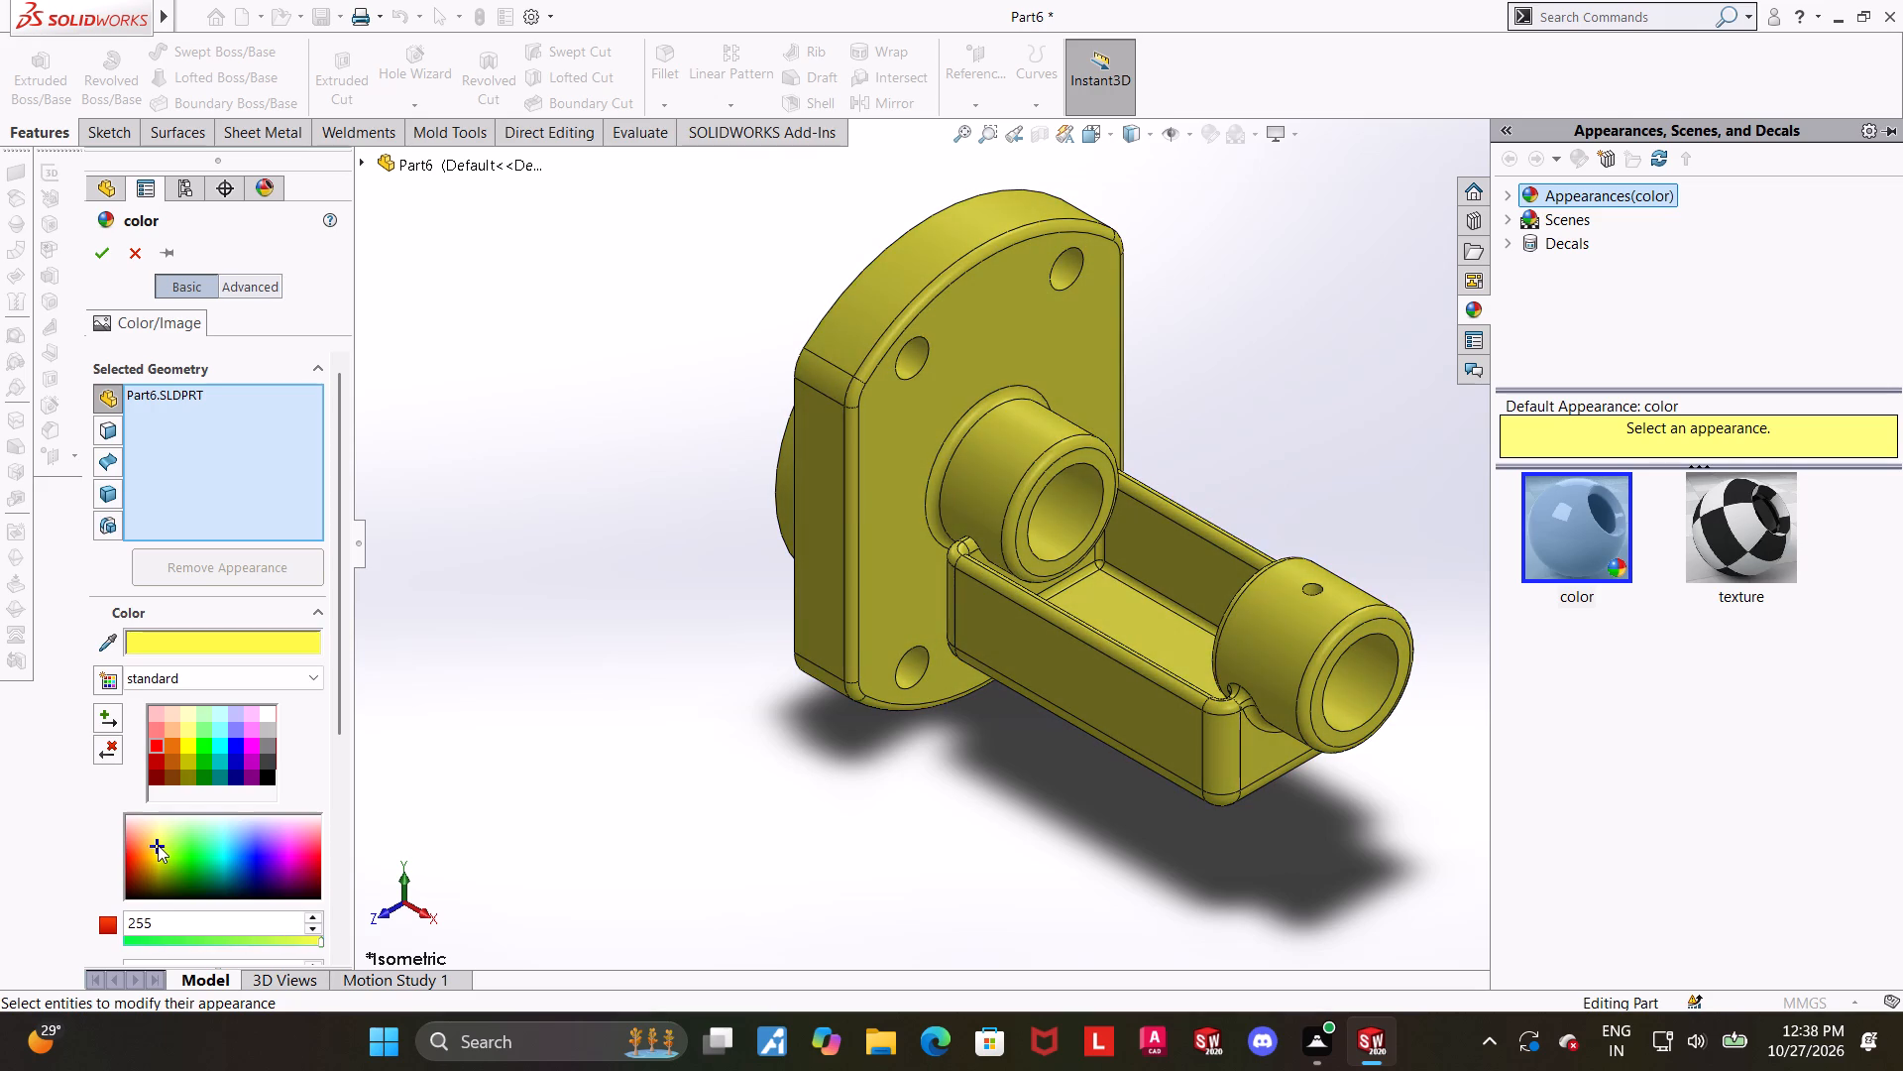
left_click_drag(158, 845, 147, 868)
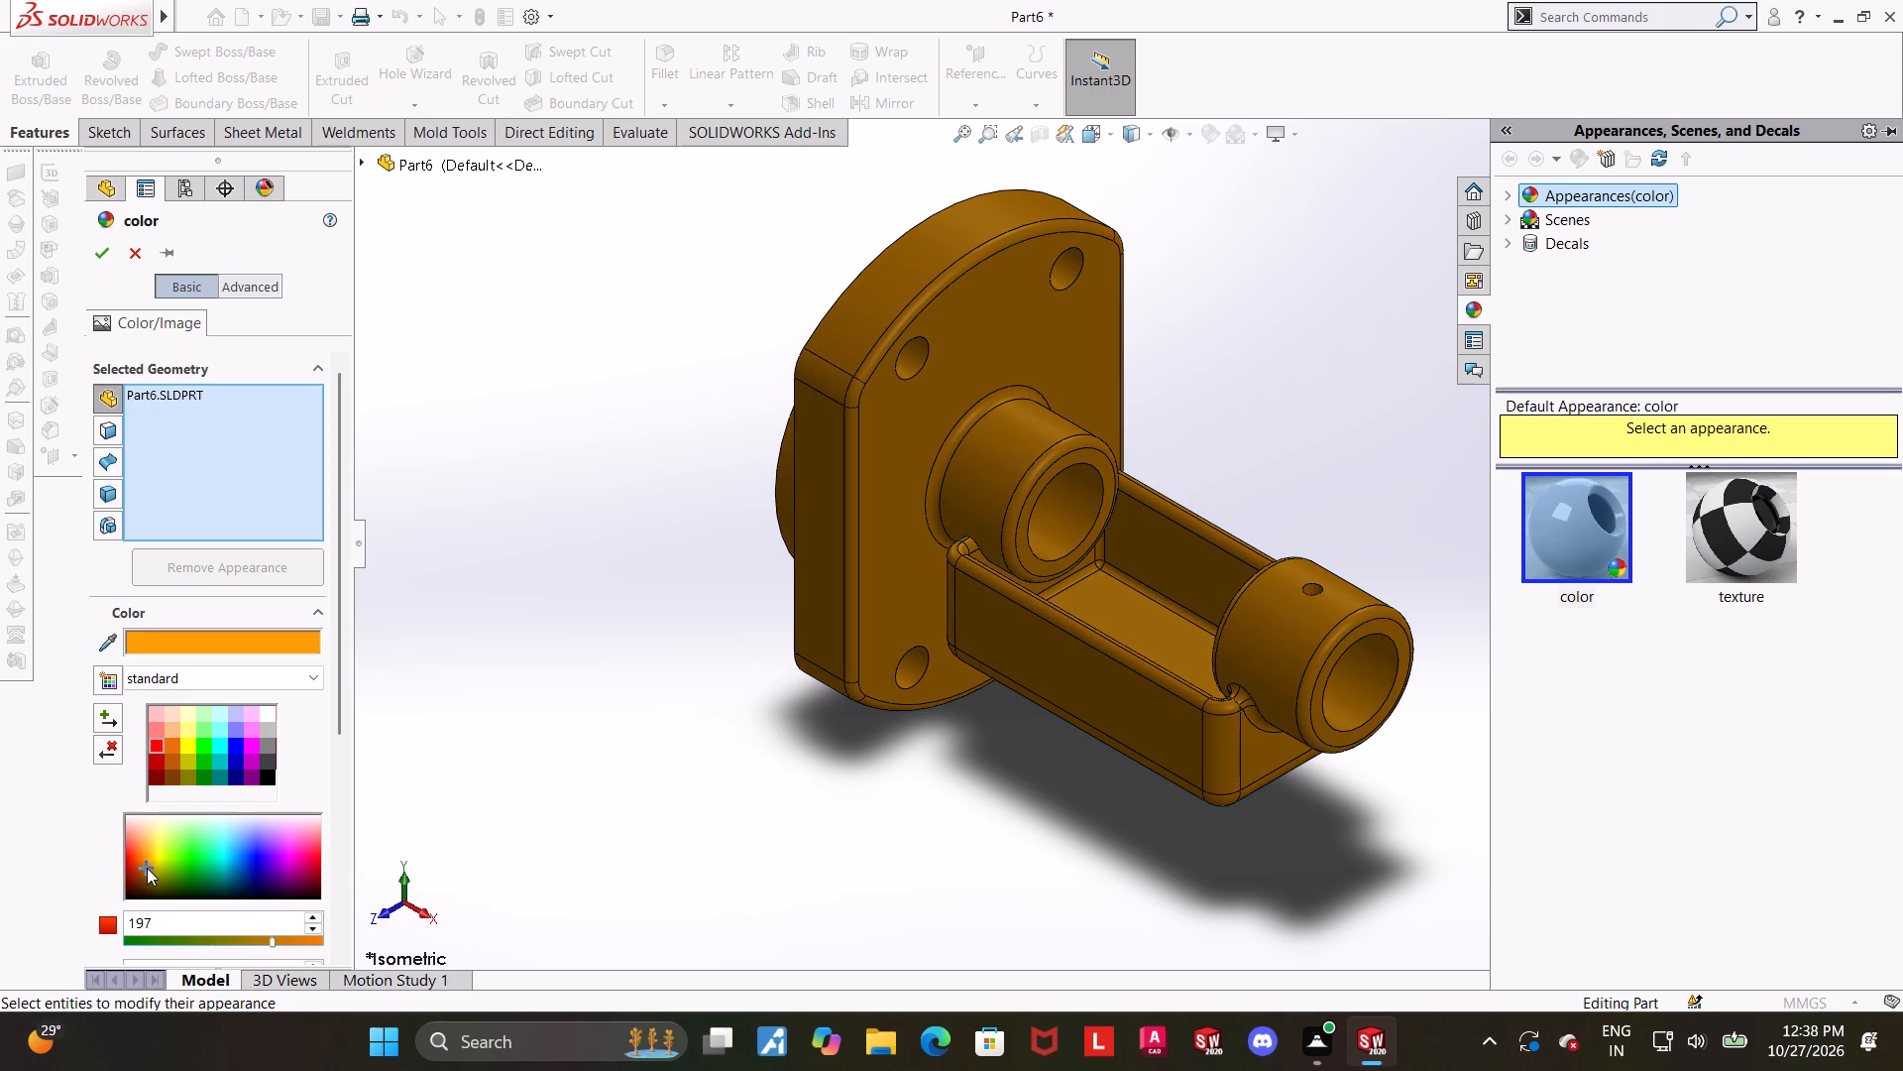
left_click_drag(147, 868, 146, 846)
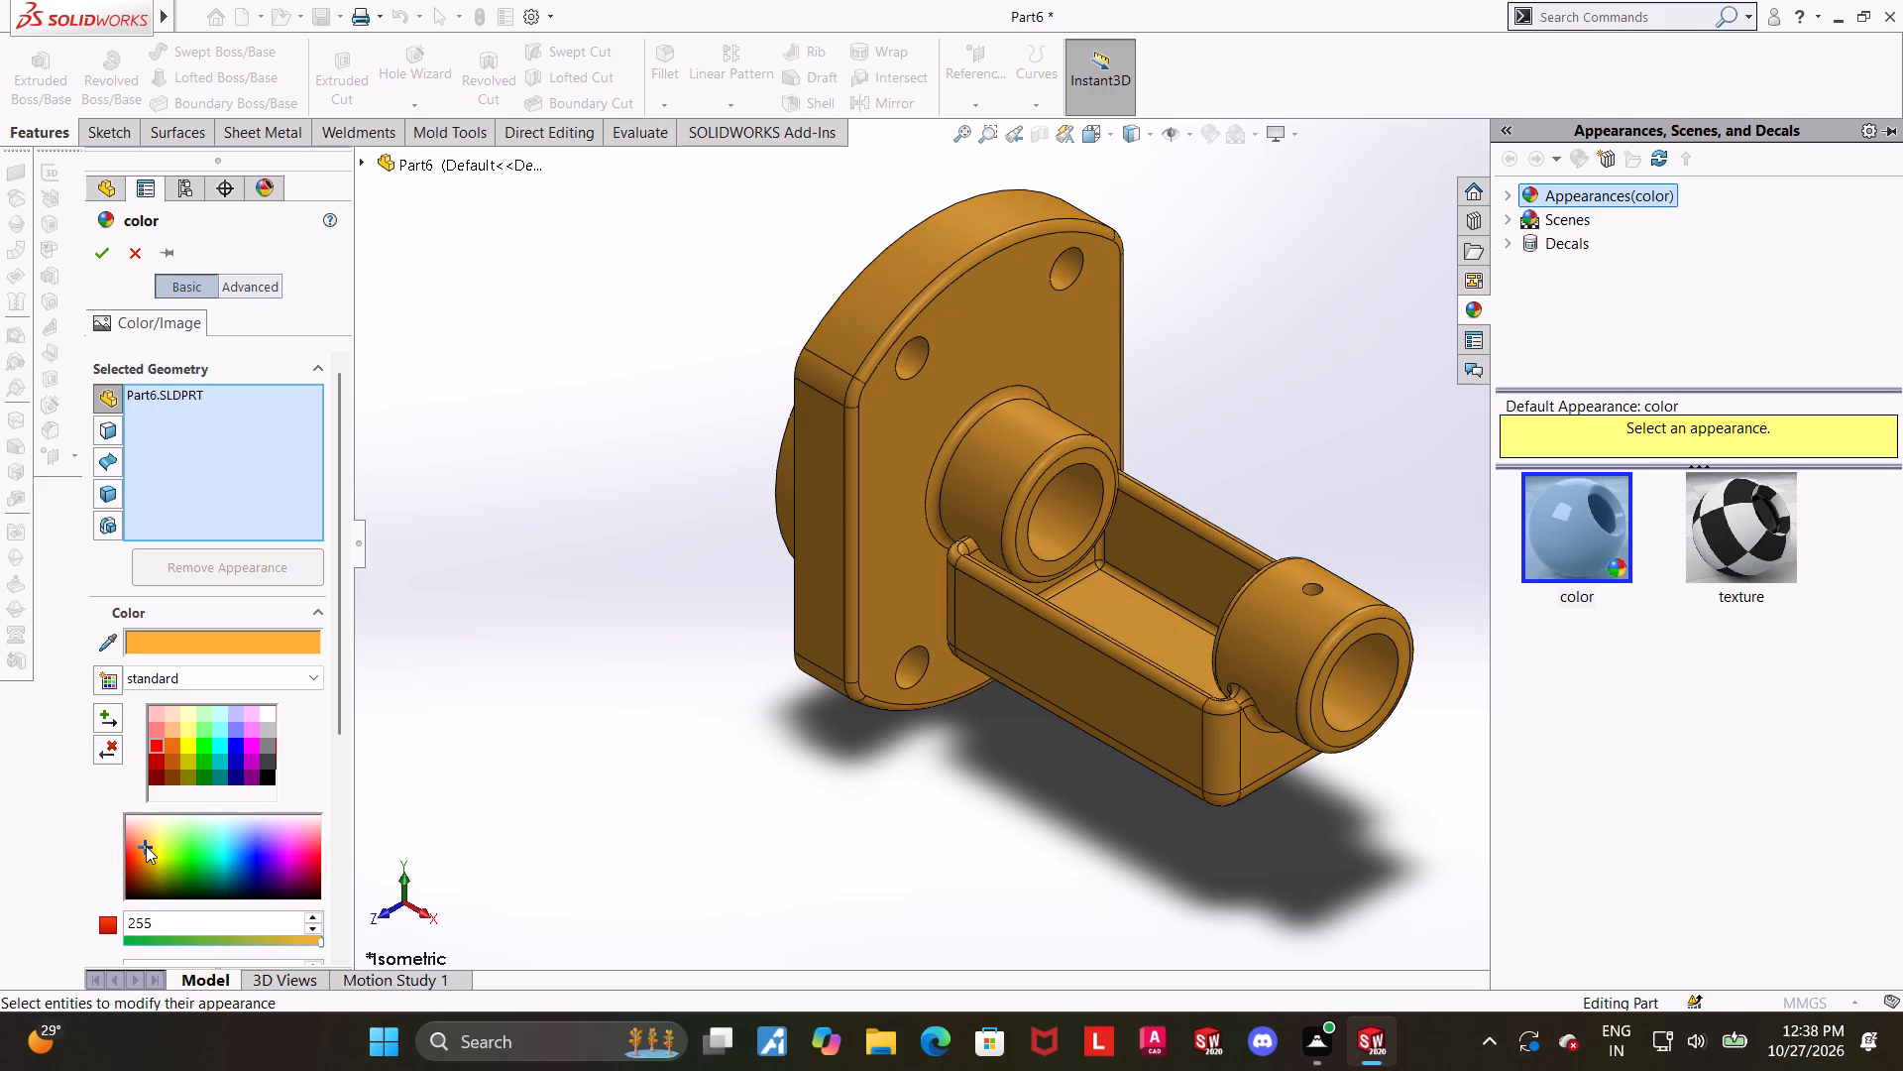
left_click_drag(146, 846, 147, 838)
left_click(101, 243)
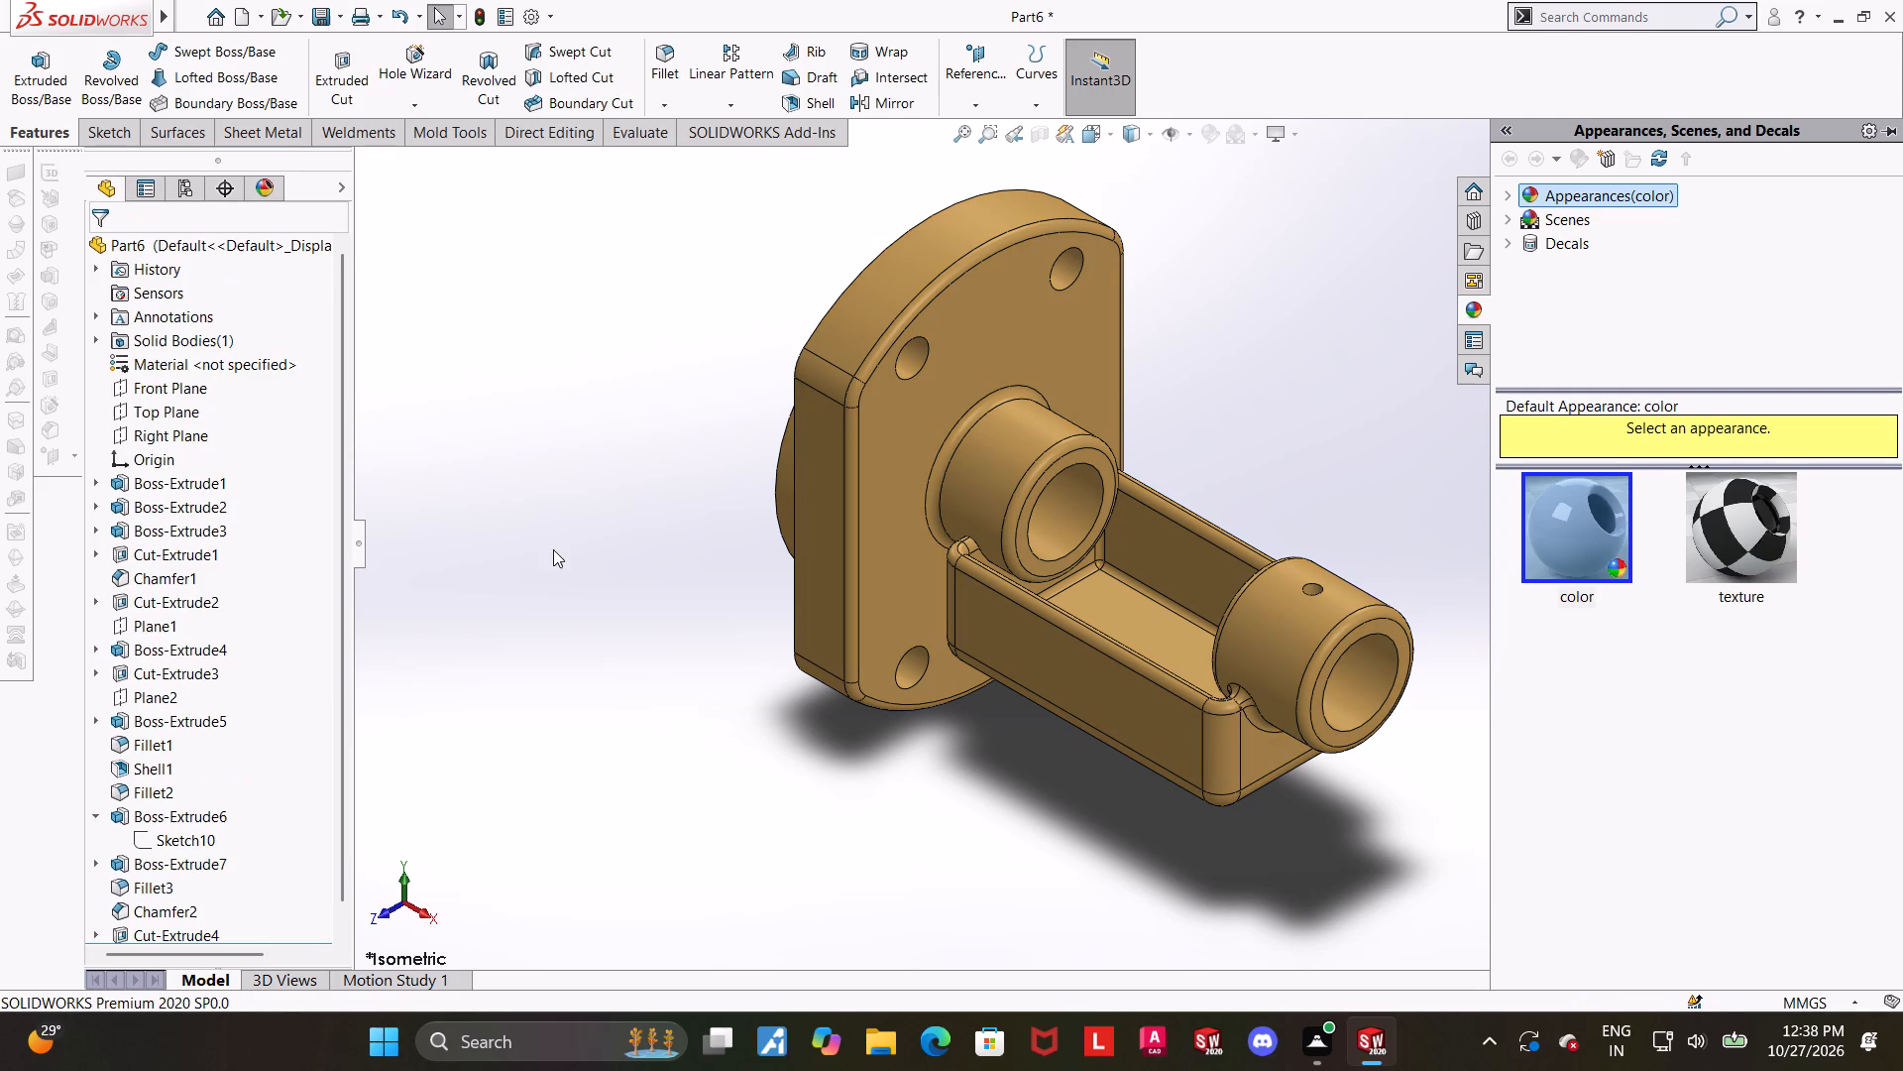
left_click(588, 767)
scroll(119, 612, "up", 2)
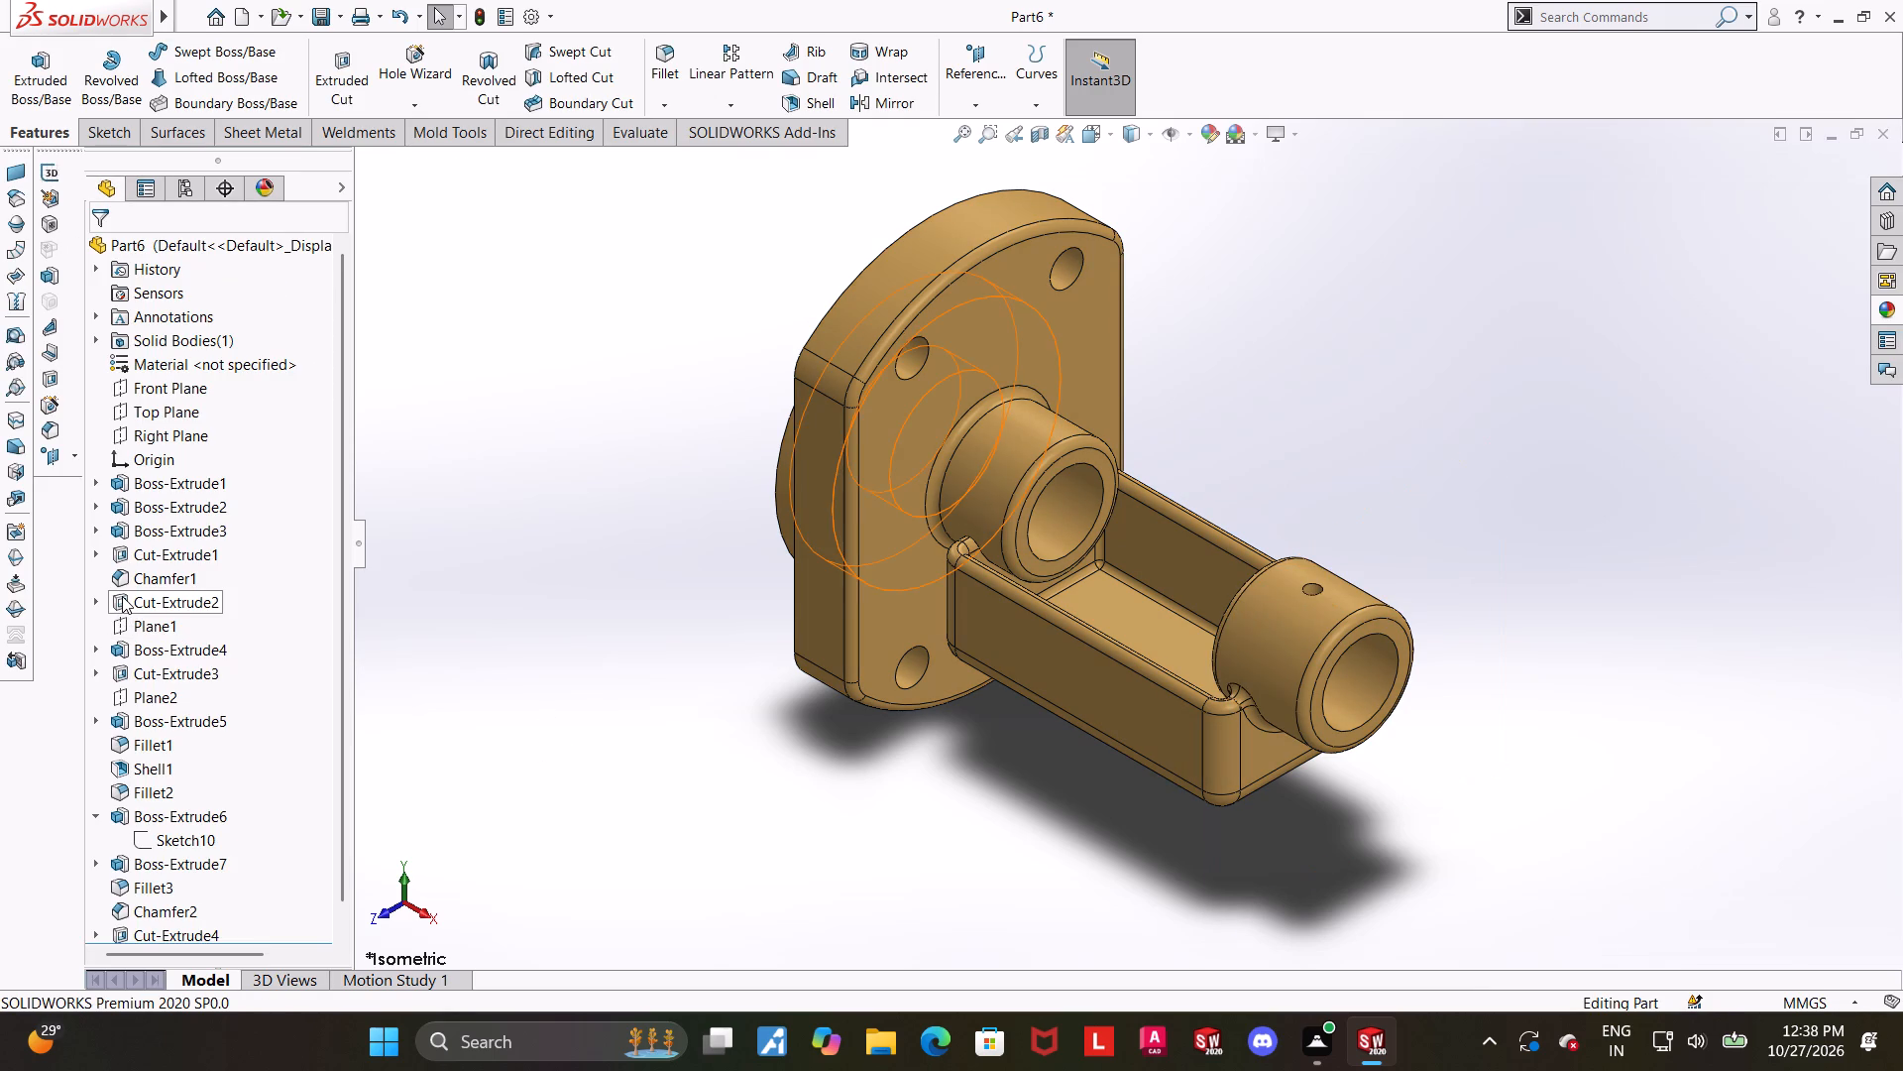
Colour the flange's ring-shaped recess cut (Cut-Extrude2) and the 90 mm bore cut (Cut-Extrude4) white as features.
left_click(122, 596)
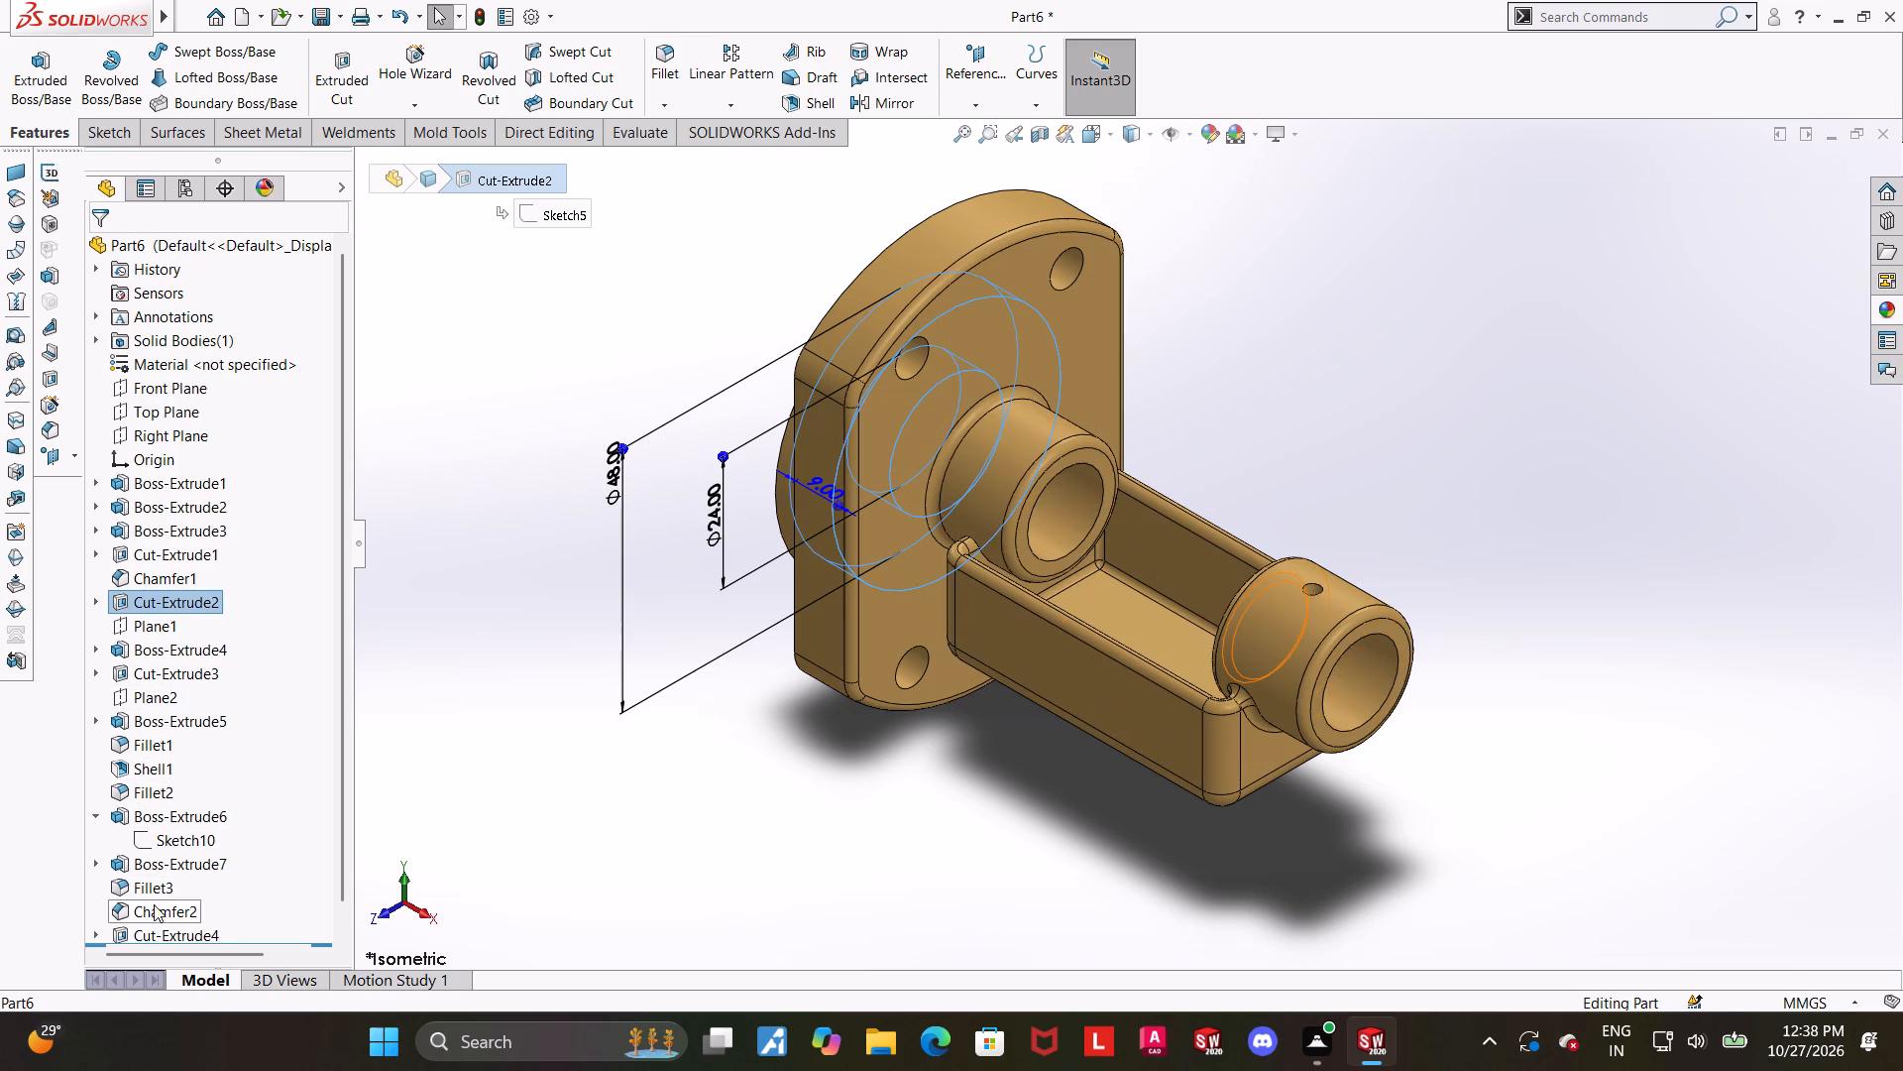
left_click(150, 932, "ctrl")
scroll(504, 830, "up", 1)
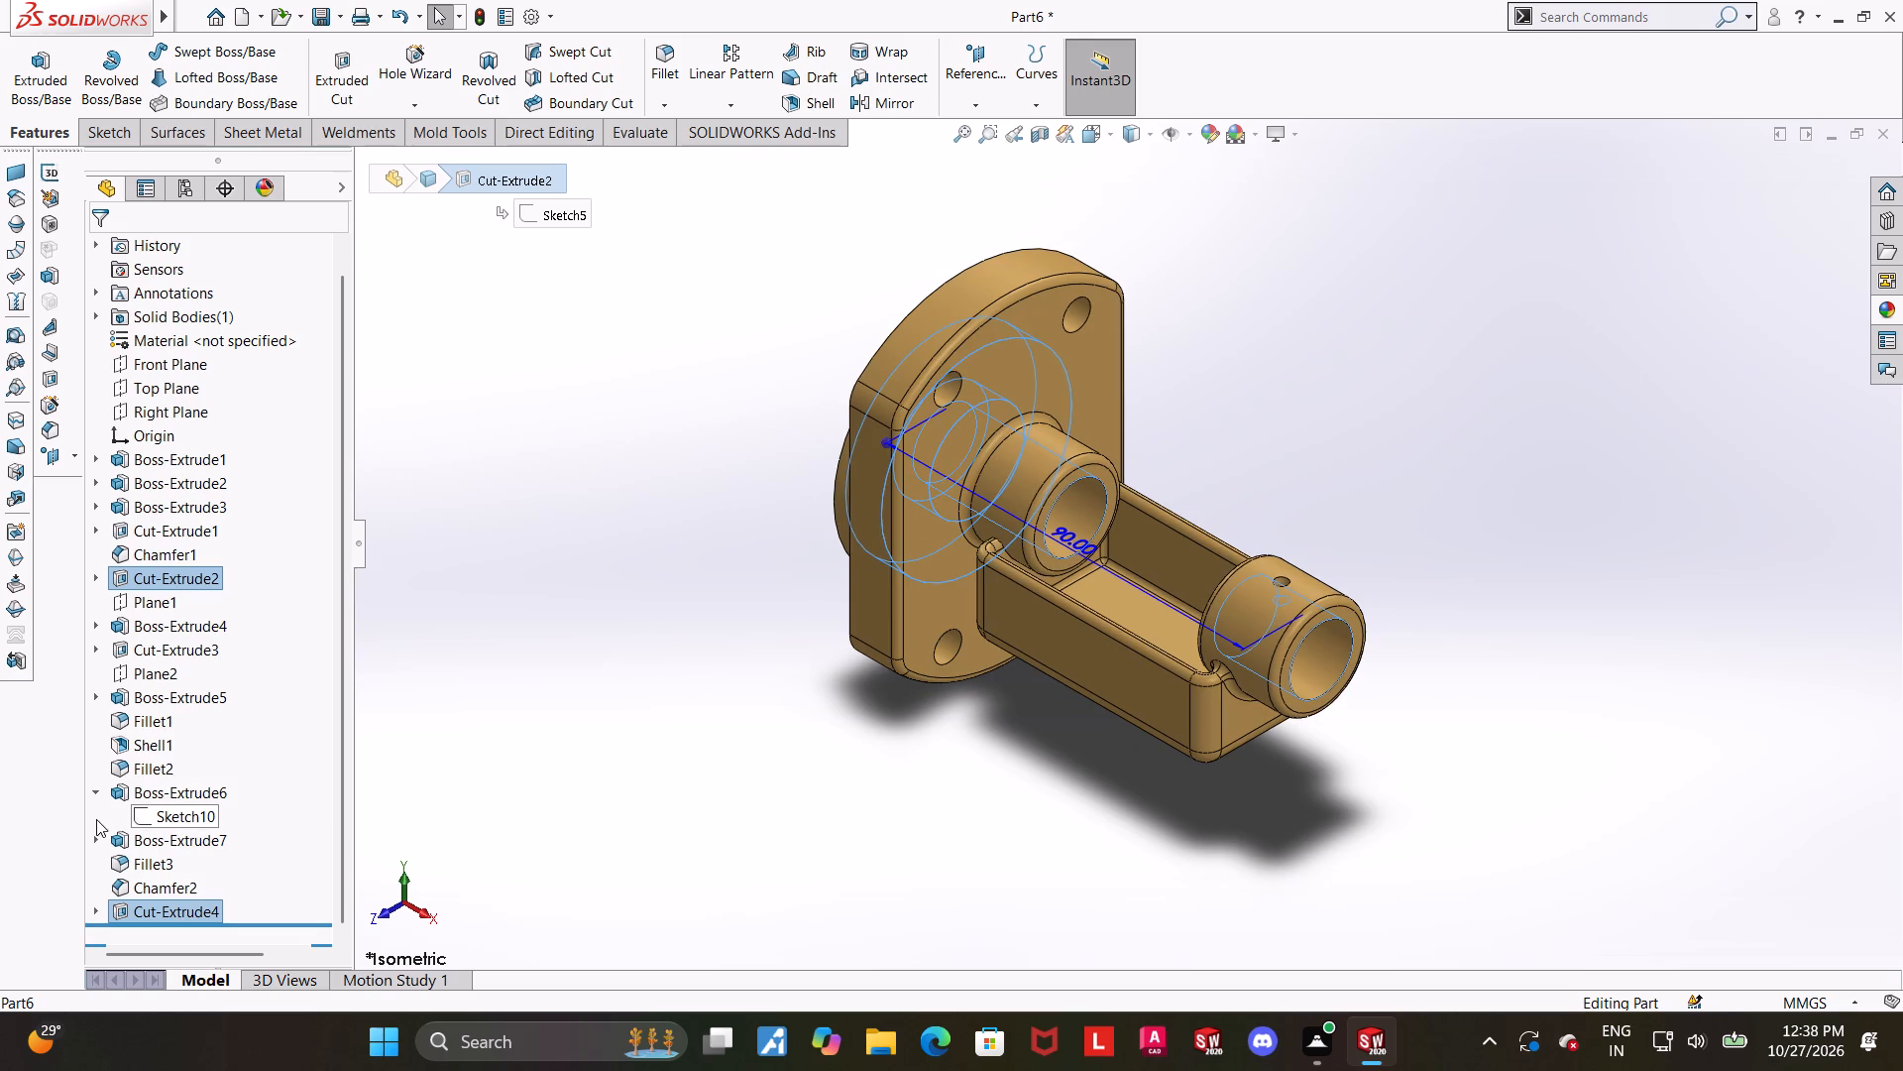
scroll(102, 822, "down", 3)
right_click(554, 683)
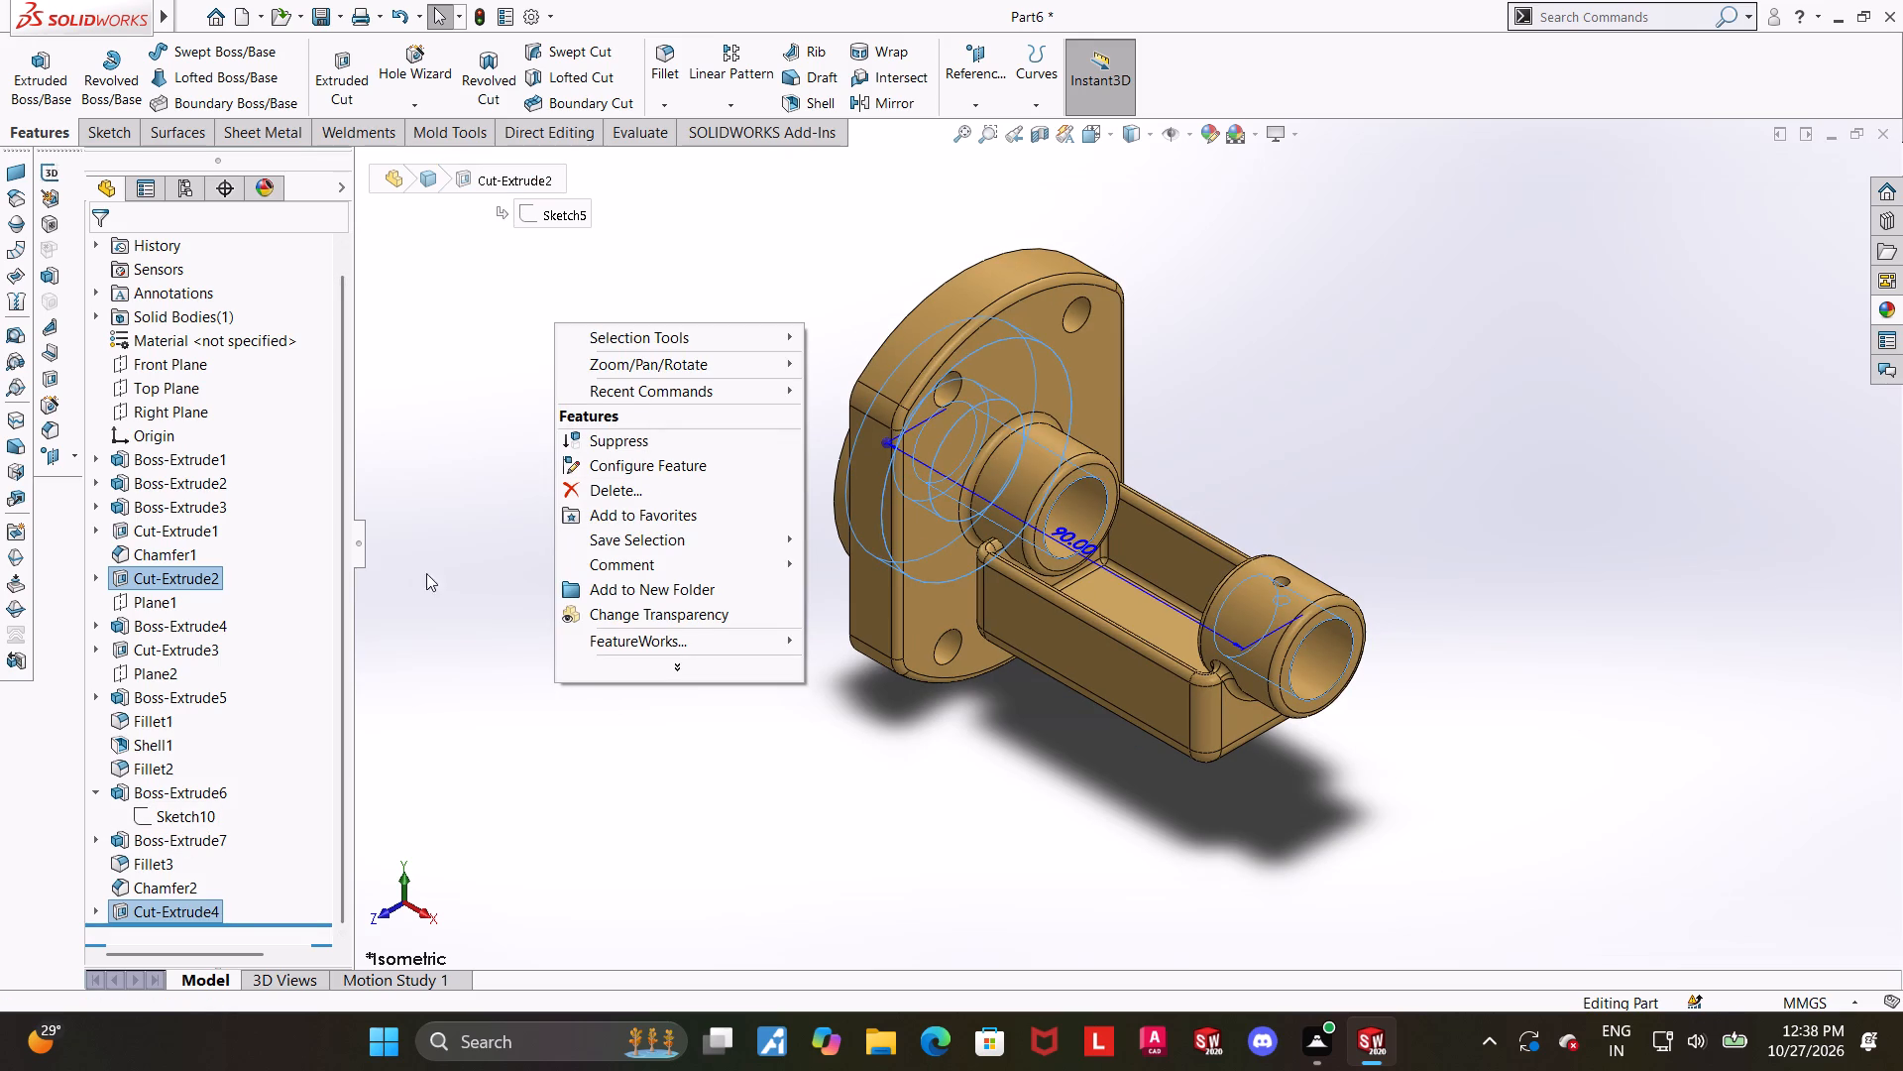
left_click(414, 611)
left_click(172, 580)
left_click(169, 912, "ctrl")
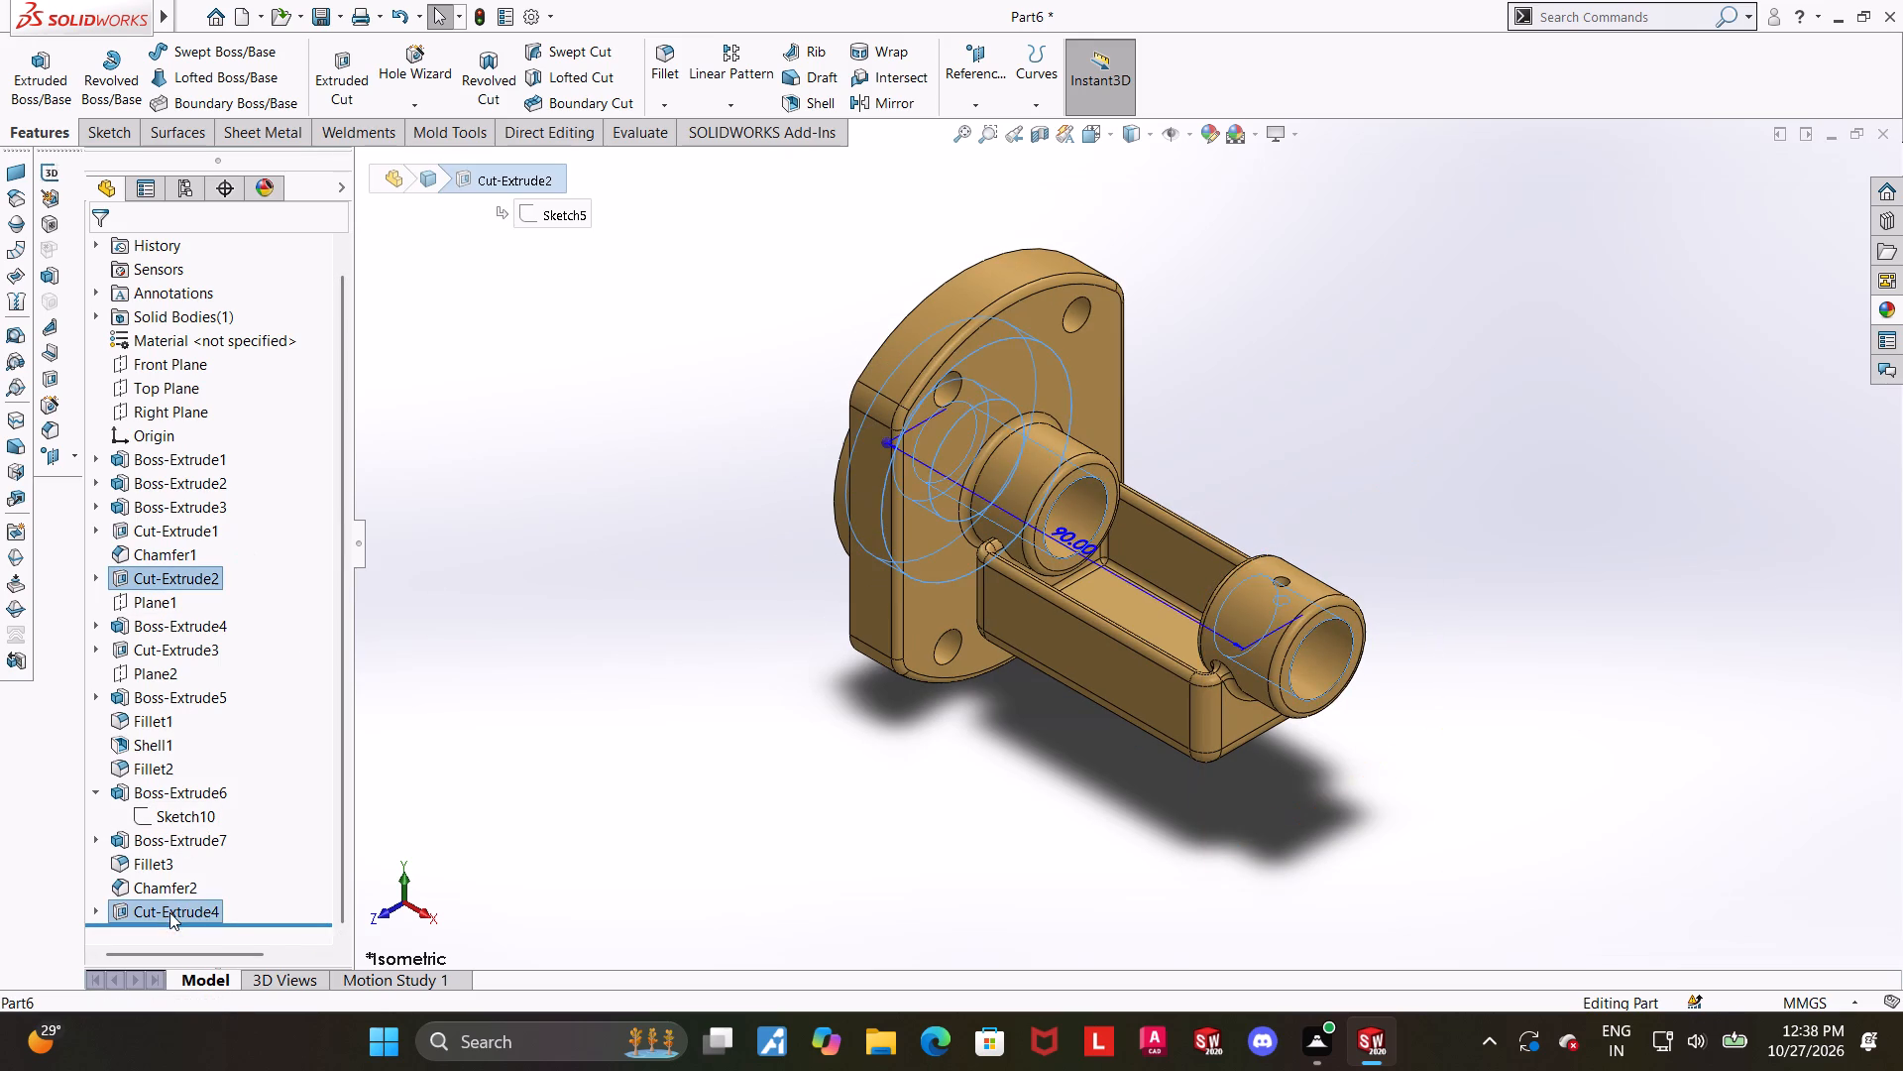
right_click(169, 912)
left_click(246, 663)
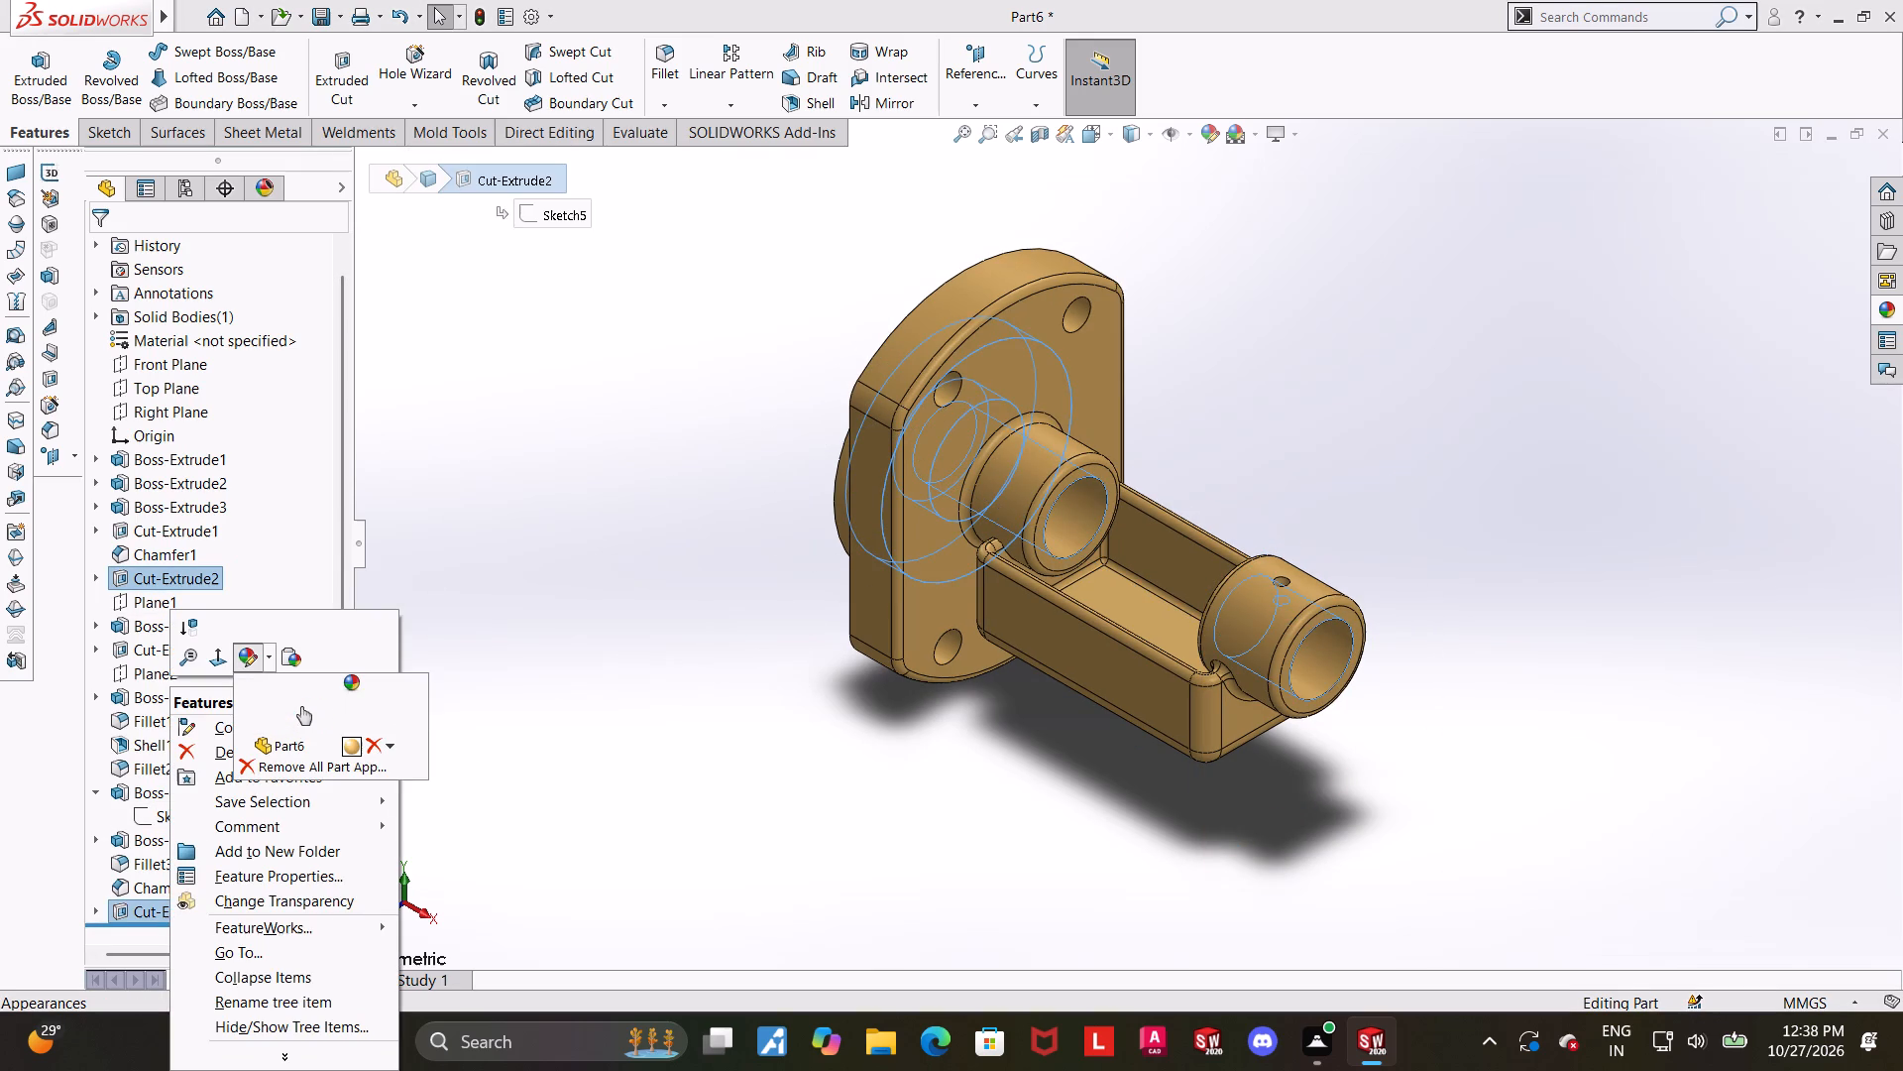
left_click(301, 706)
left_click(271, 712)
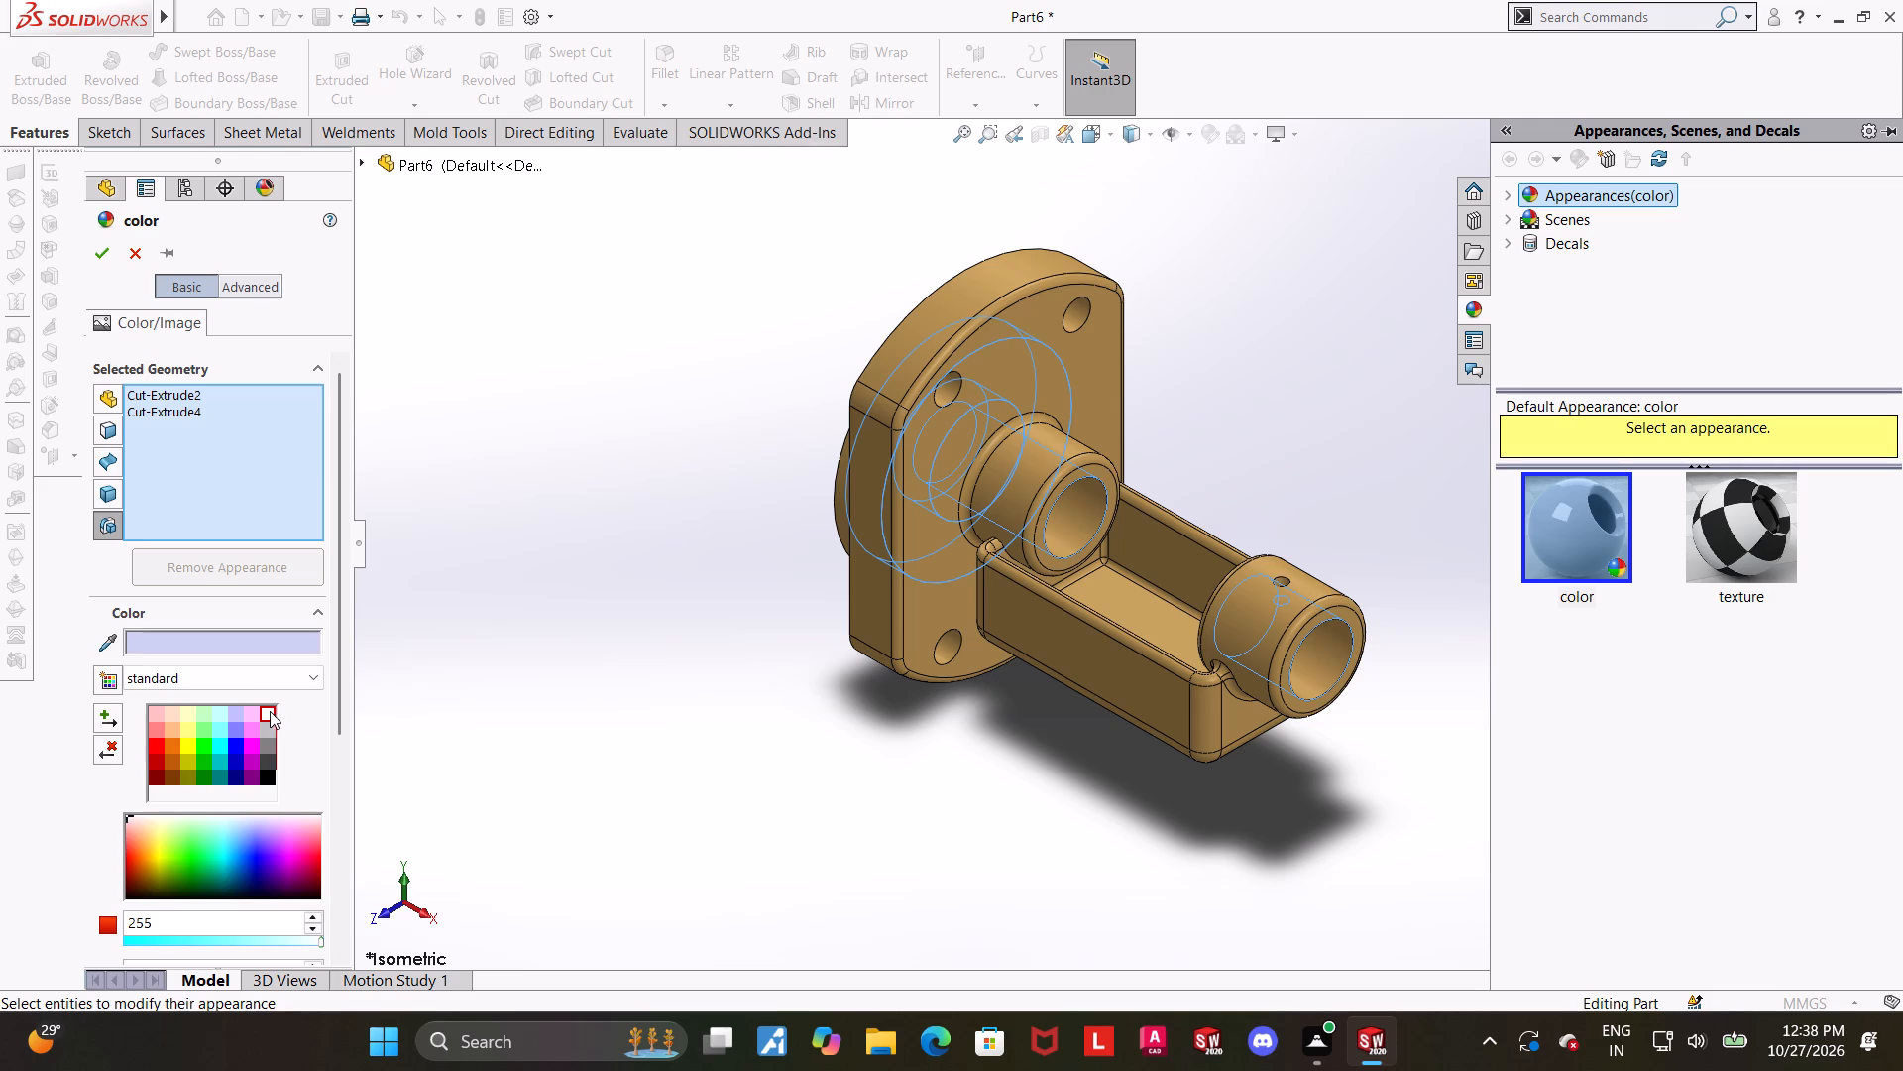
left_click(266, 711)
left_click(114, 250)
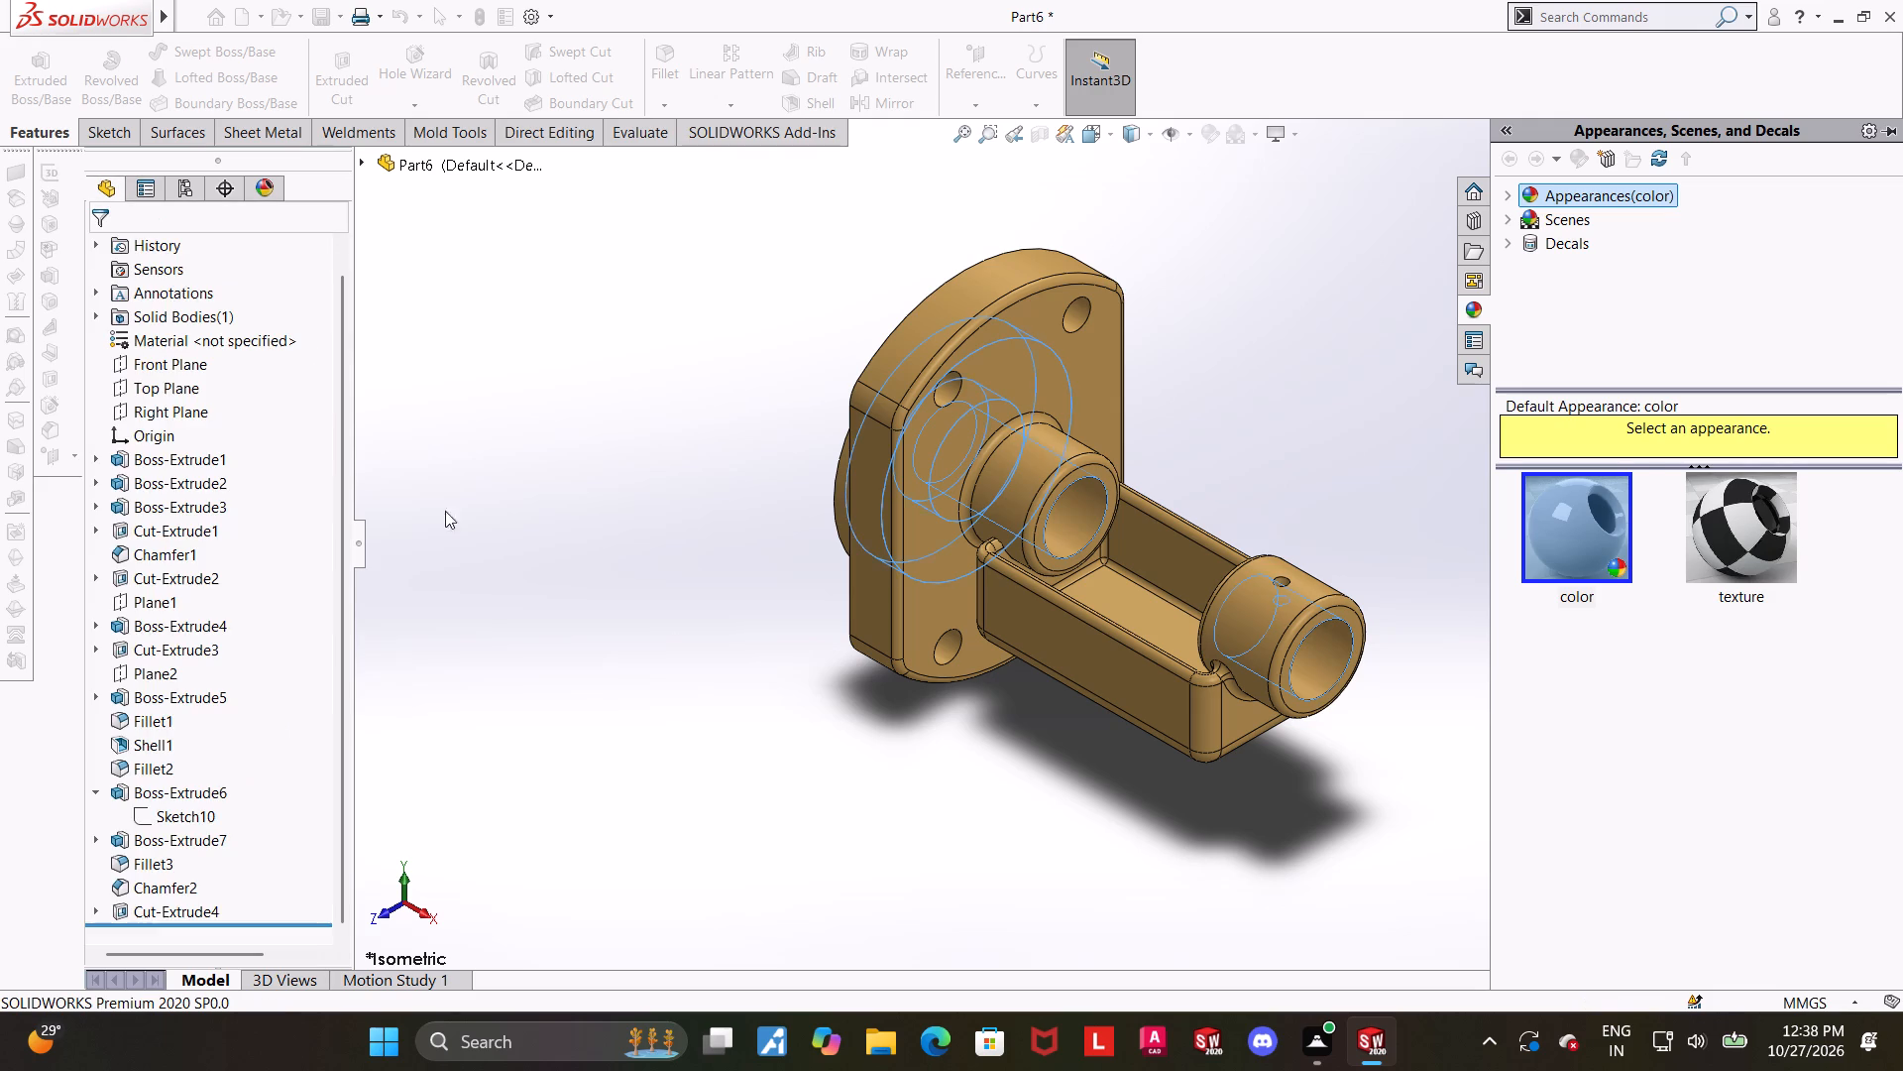
left_click(678, 638)
Colour the inner faces of the sleeve bore, the boss bore and all four flange holes white.
left_click(1314, 654)
left_click(1057, 518, "ctrl")
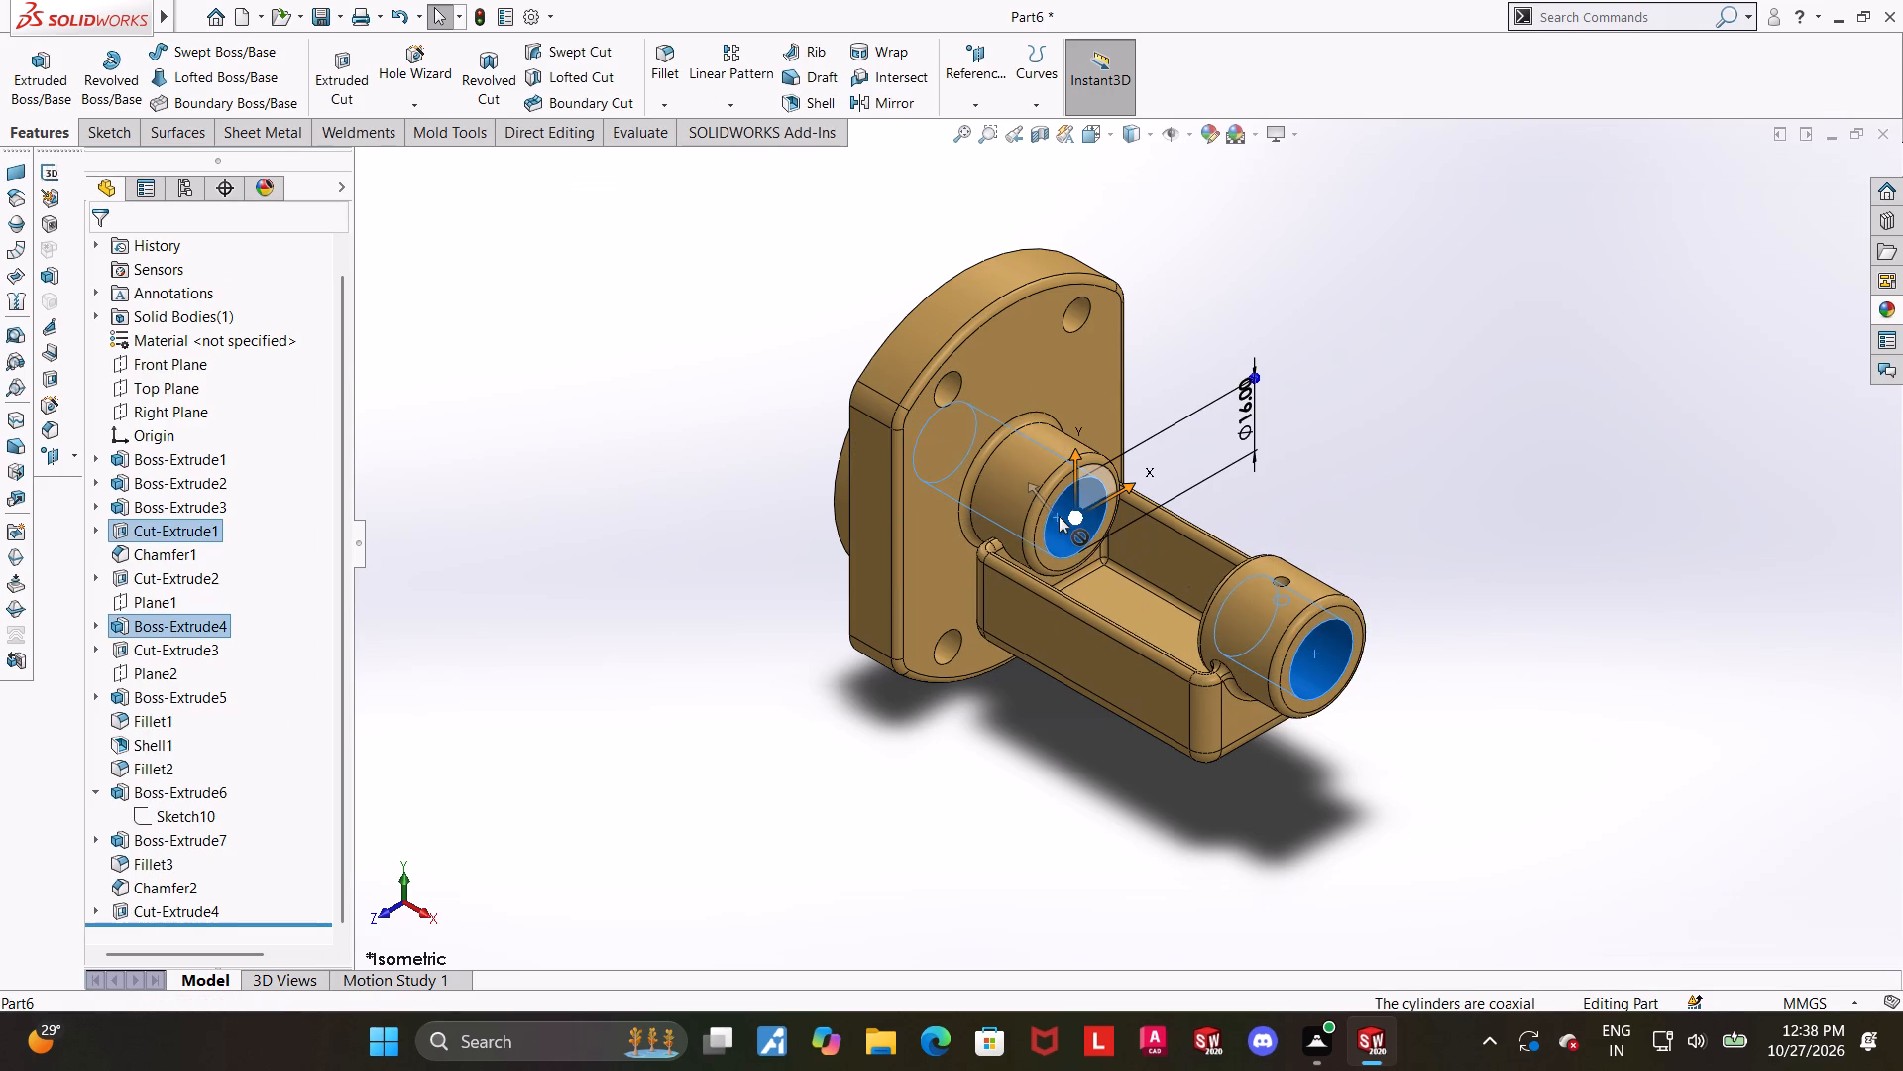
left_click(943, 389, "ctrl")
left_click(1080, 313, "ctrl")
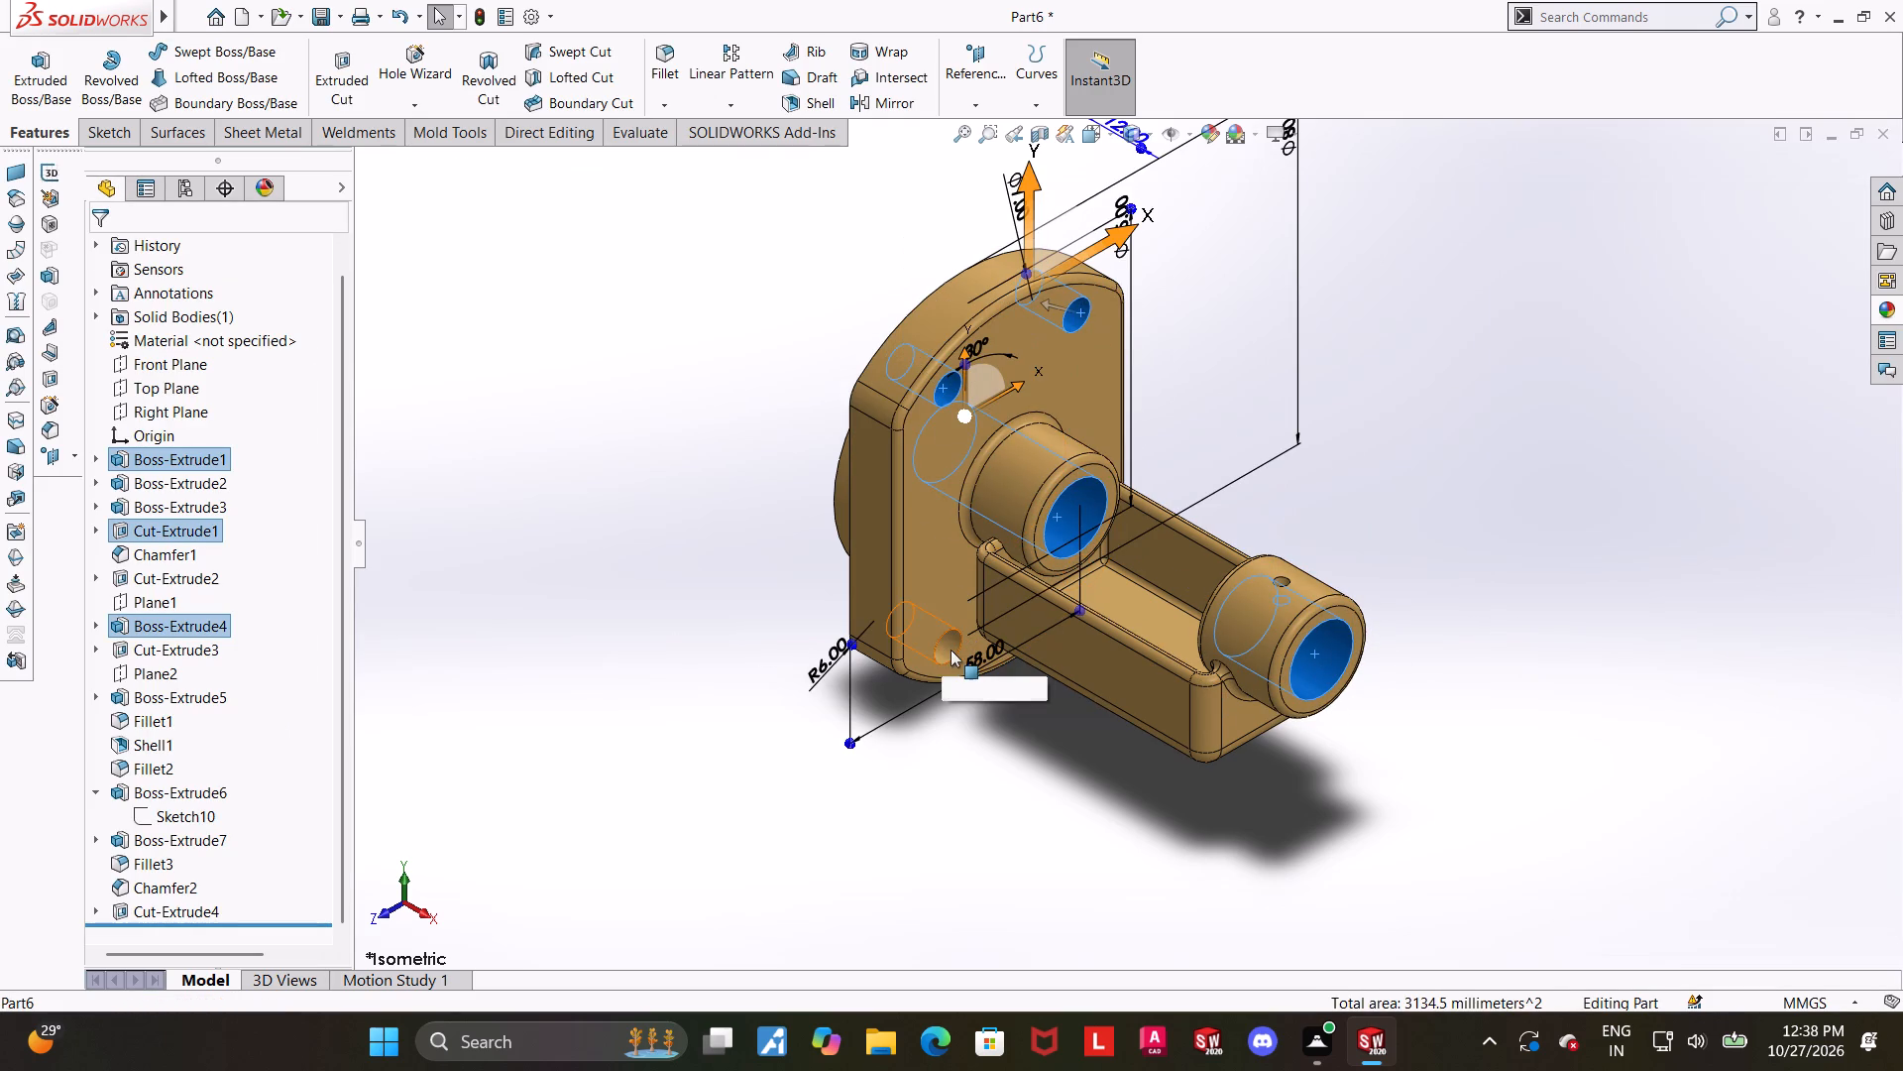
left_click(951, 650, "ctrl")
middle_click_drag(1370, 522, 1286, 511)
middle_click_drag(1326, 587, 1286, 589)
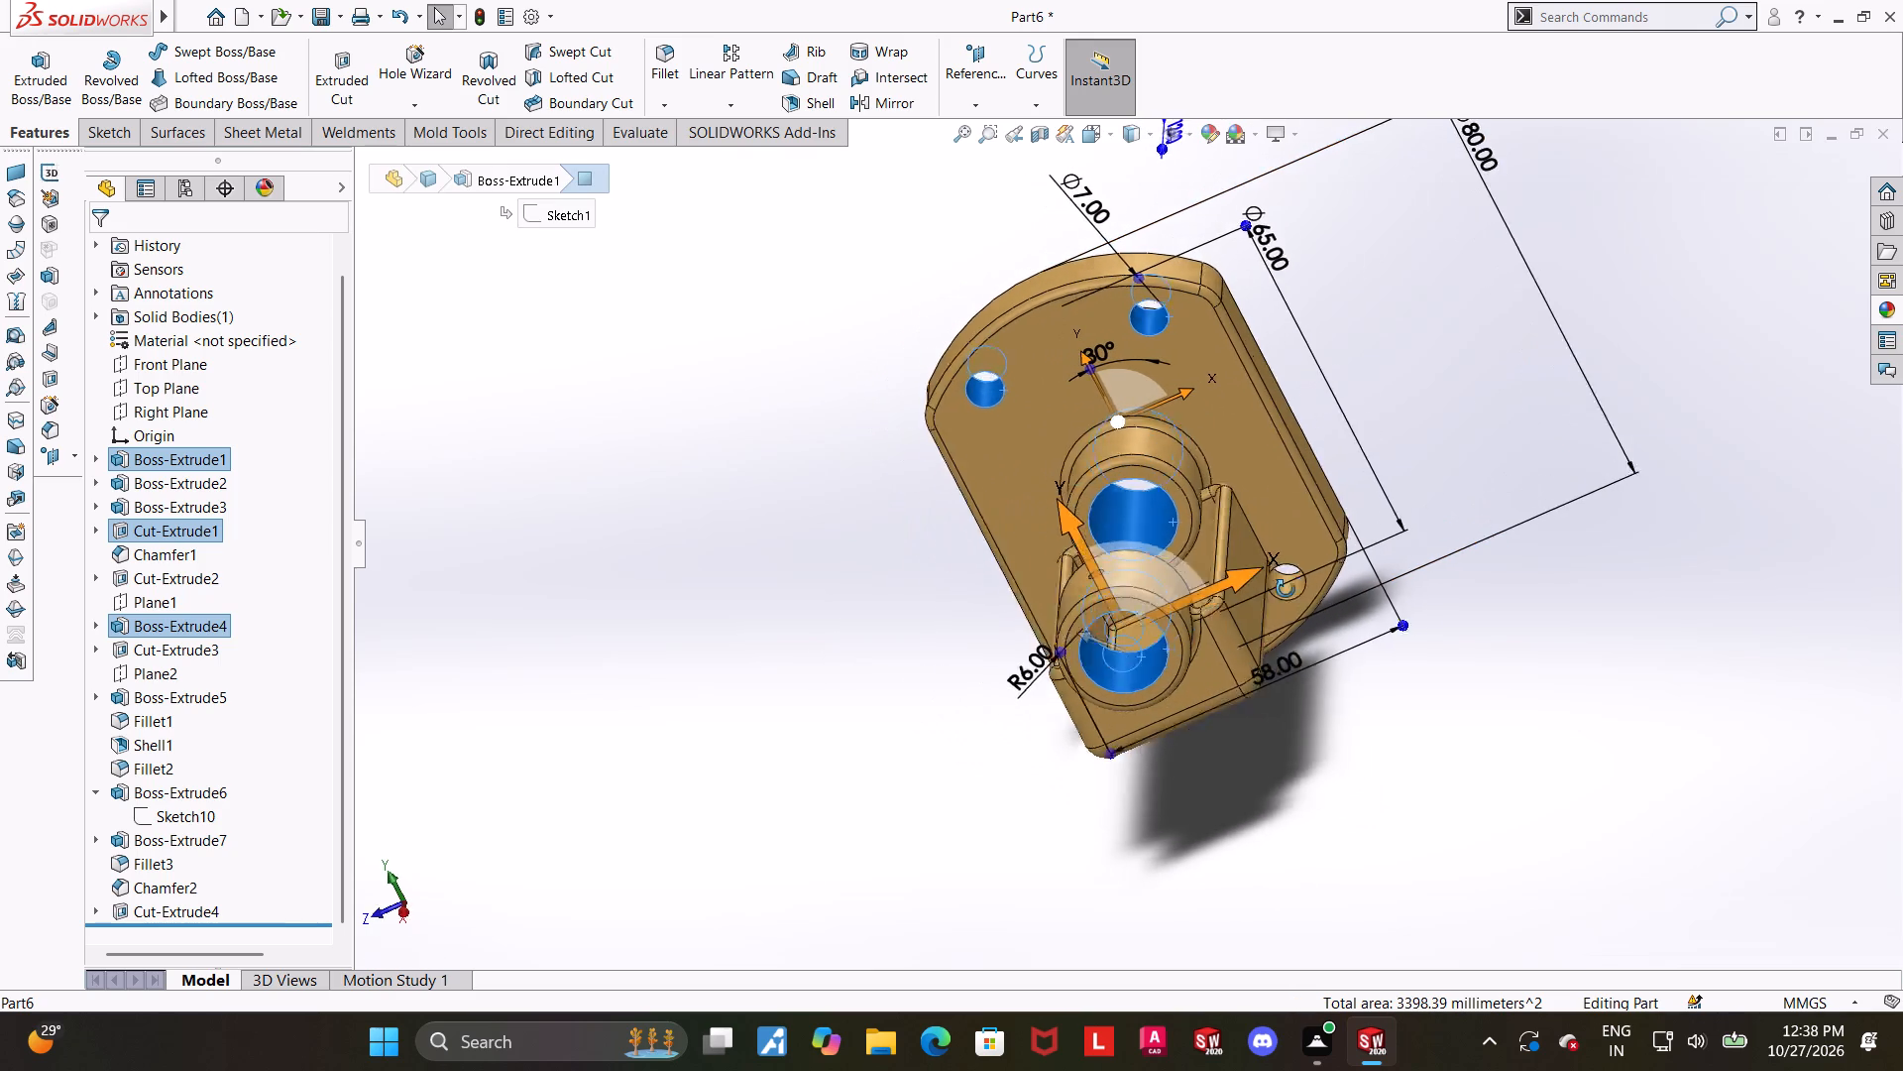
middle_click_drag(1286, 589, 1279, 590)
scroll(1338, 608, "down", 1)
left_click(1288, 575, "ctrl")
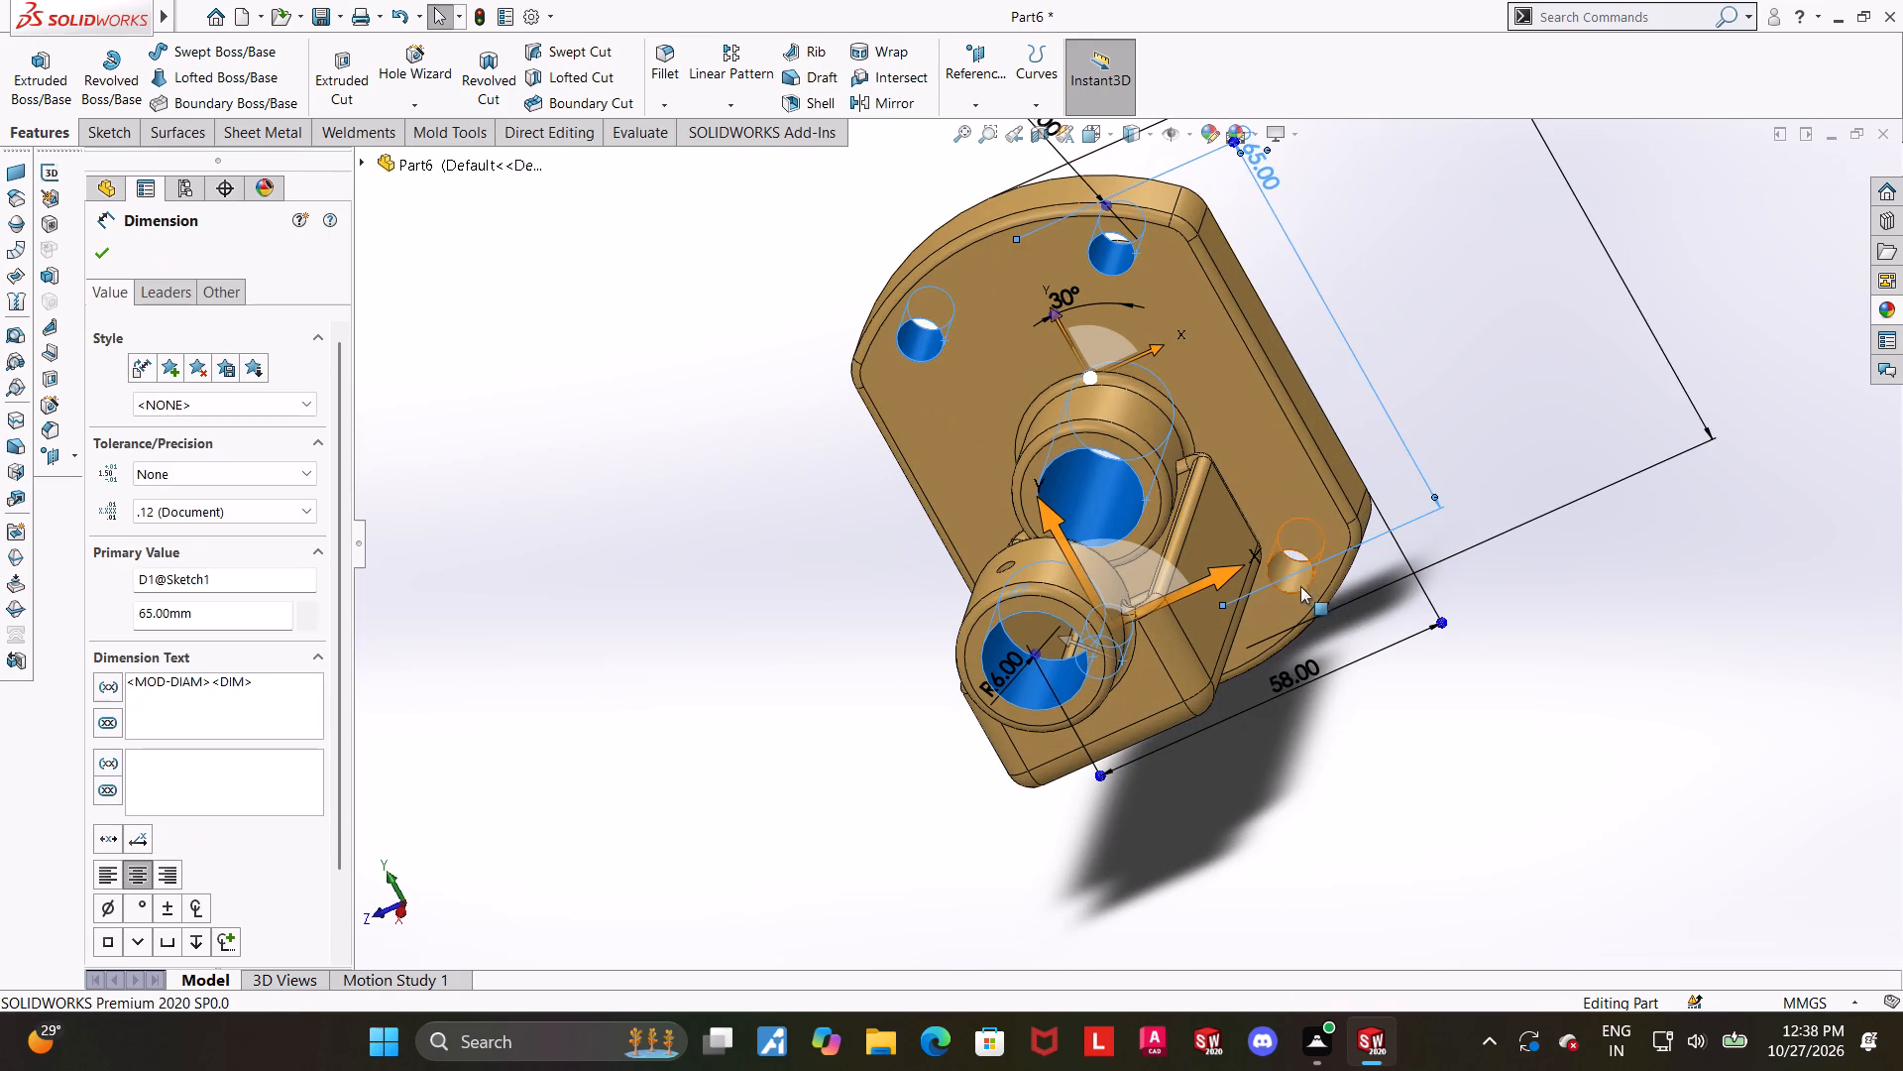
left_click(1291, 588, "ctrl")
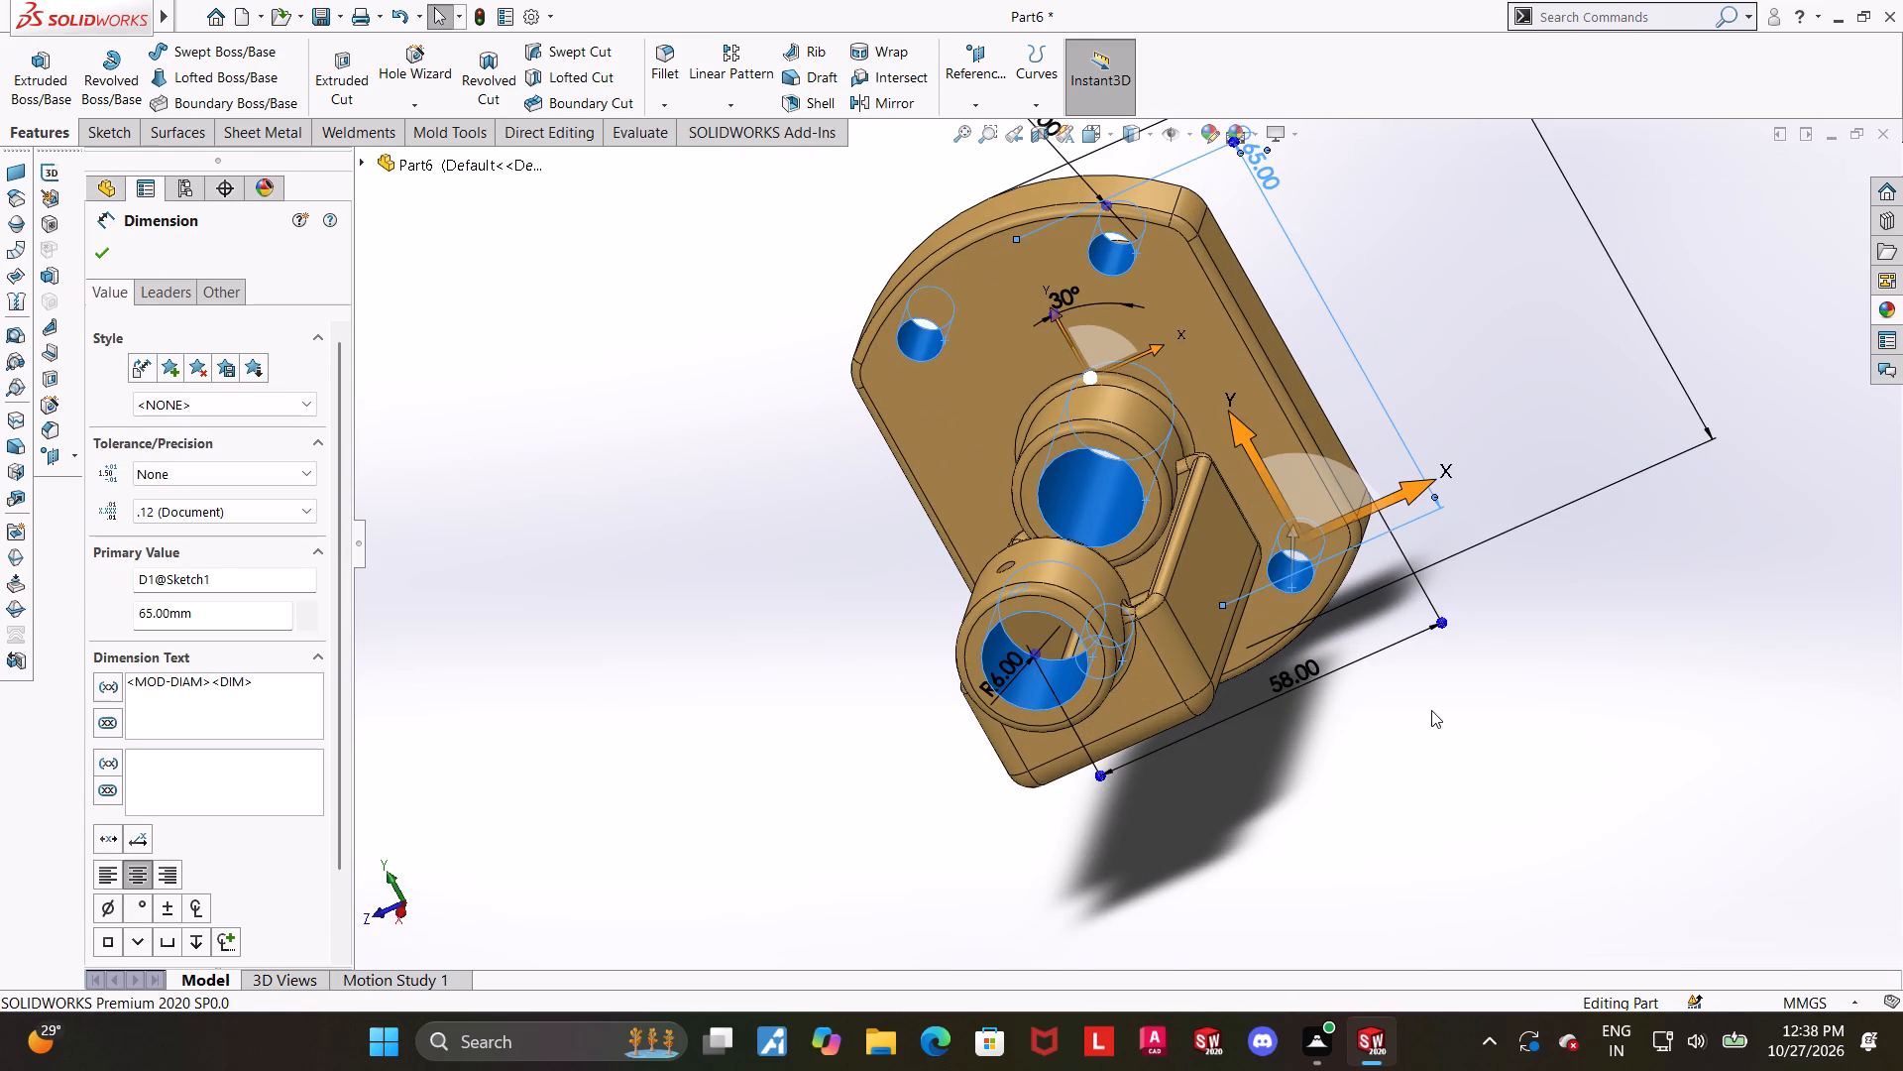
right_click(1434, 714)
left_click(1515, 616)
left_click(1527, 670)
left_click(265, 716)
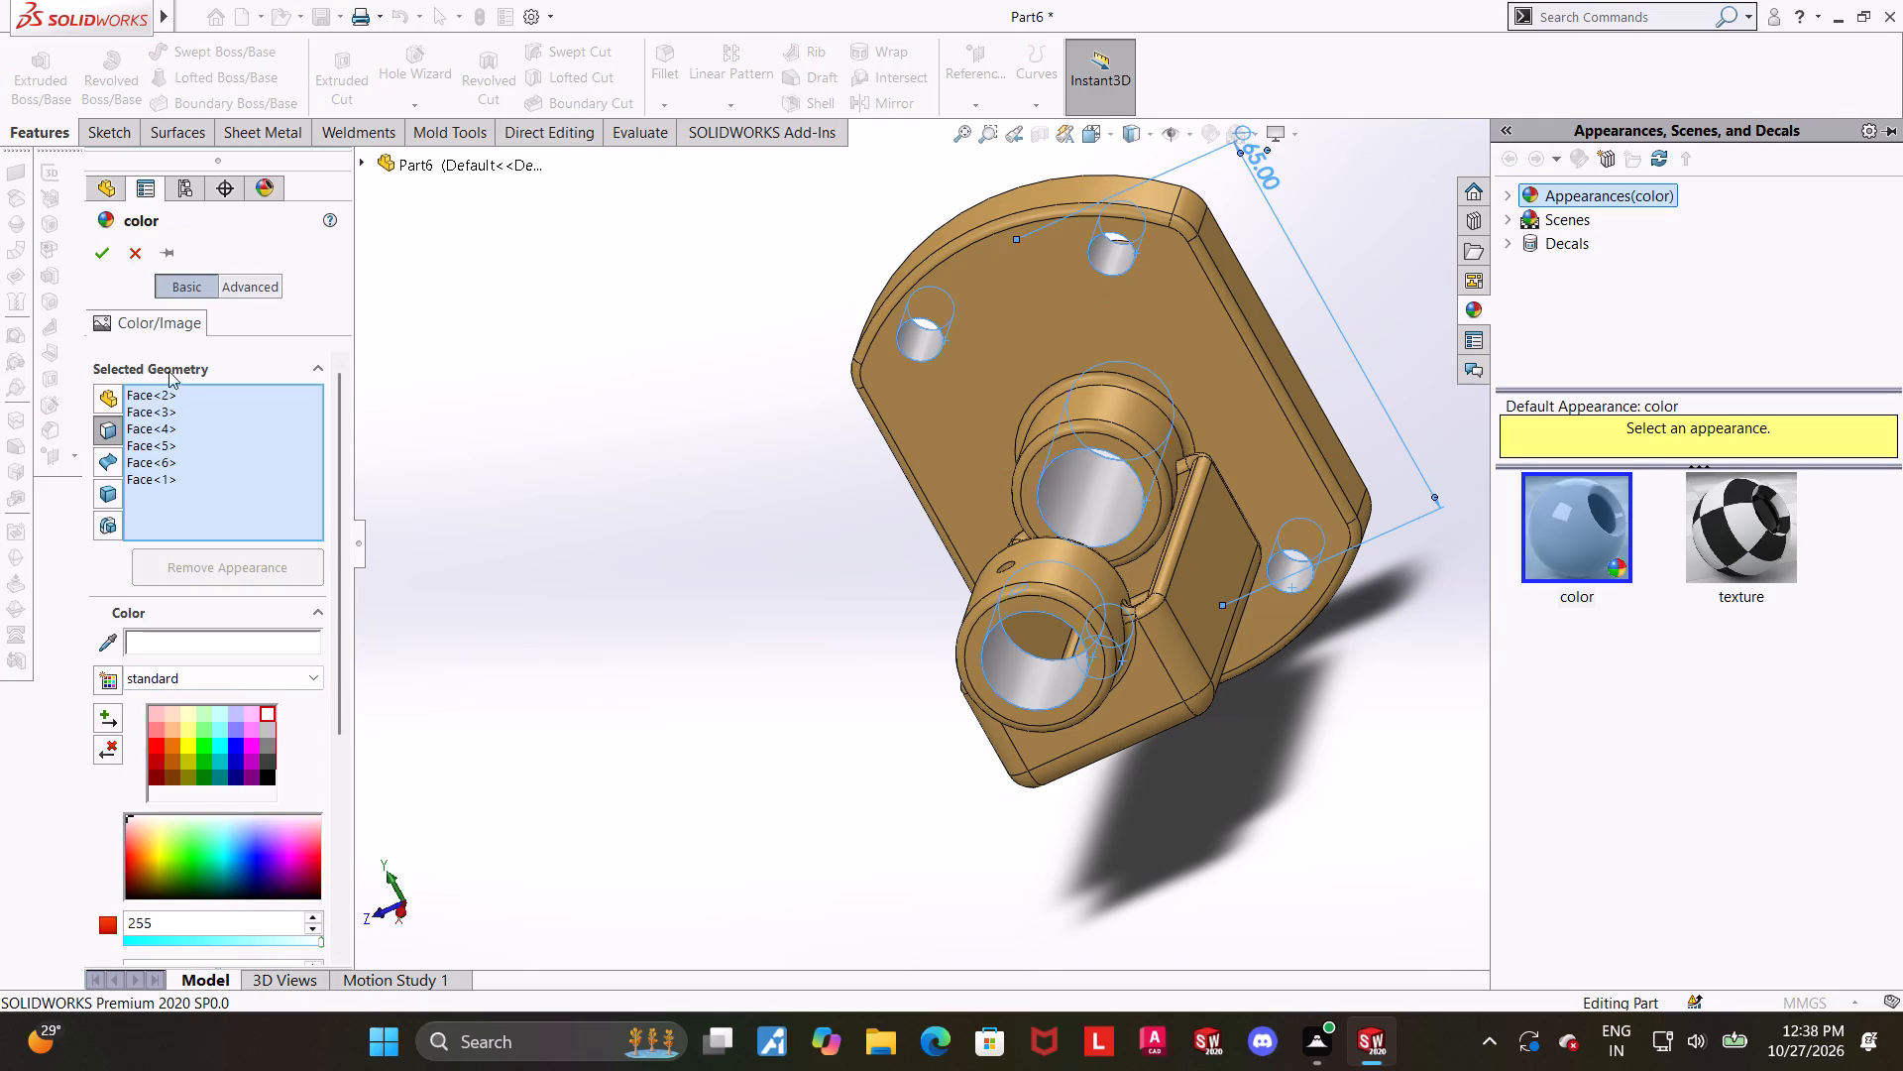
left_click(97, 261)
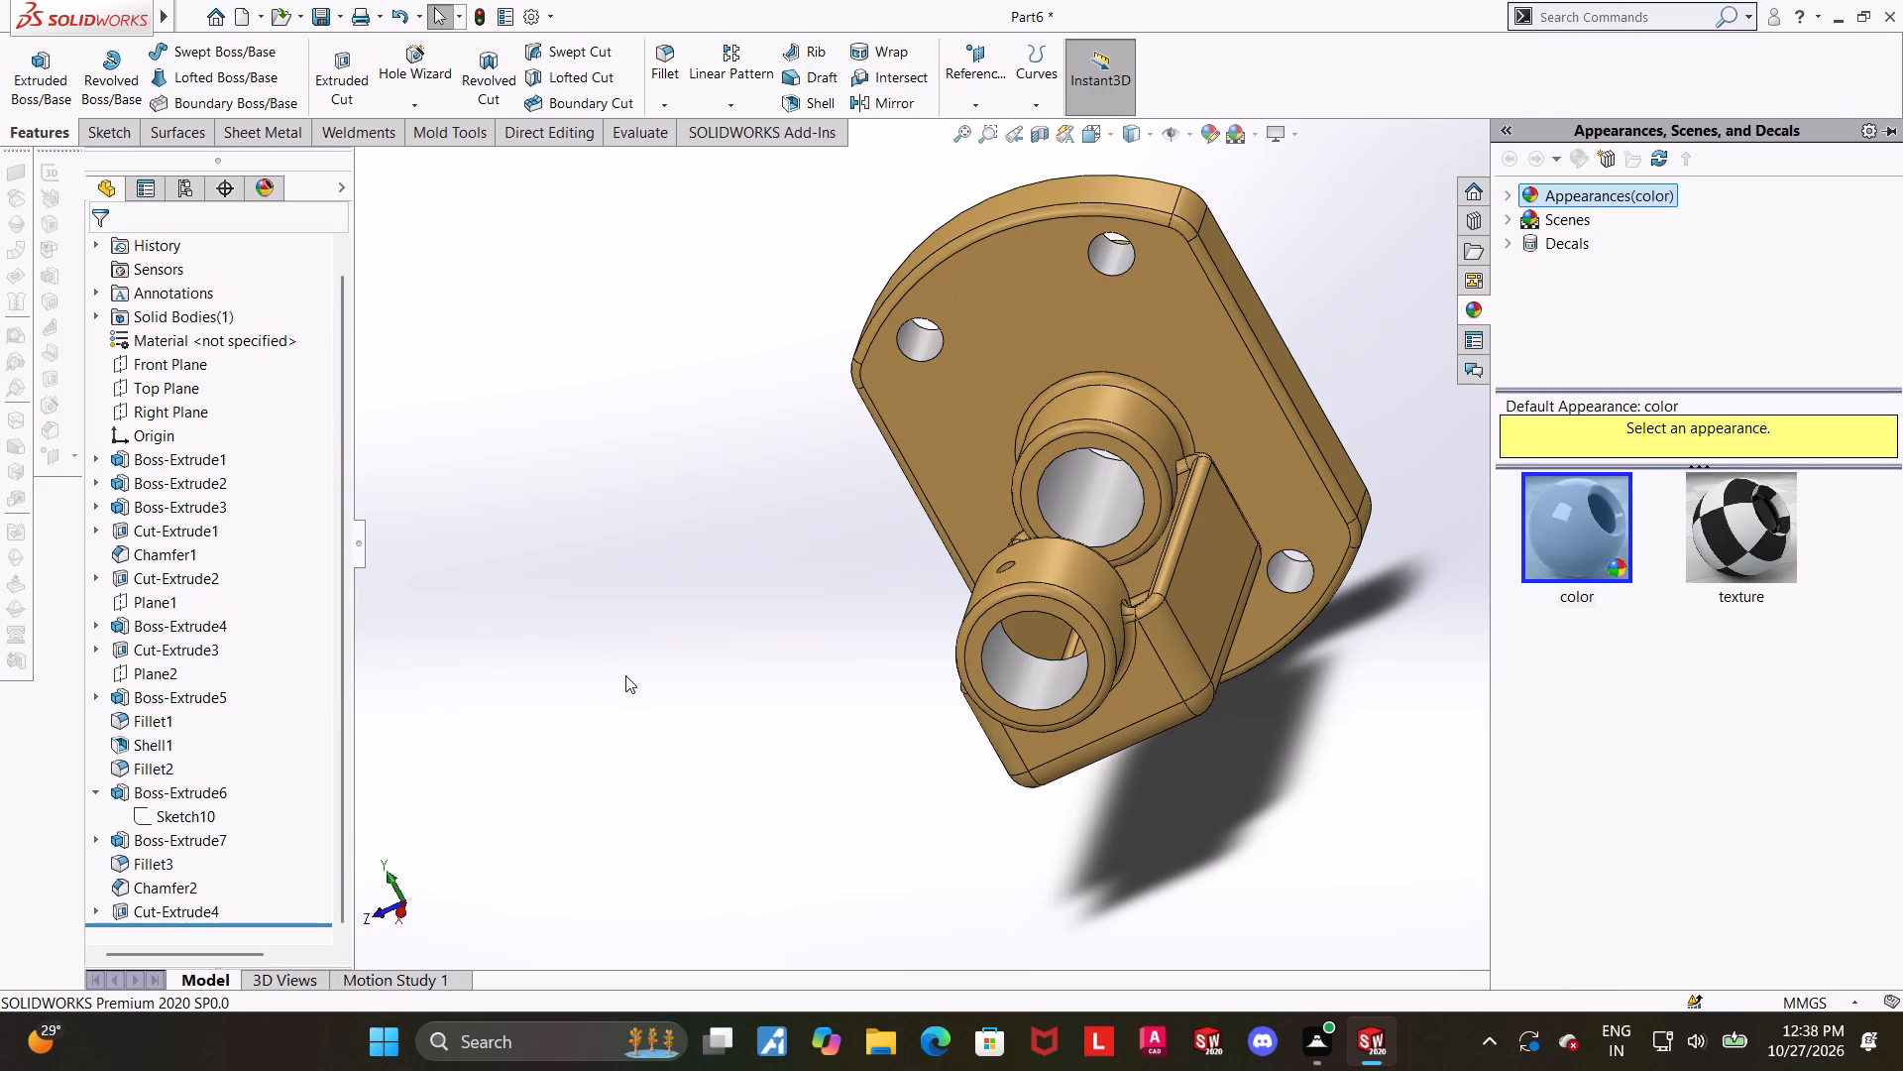
key("ctrl+7")
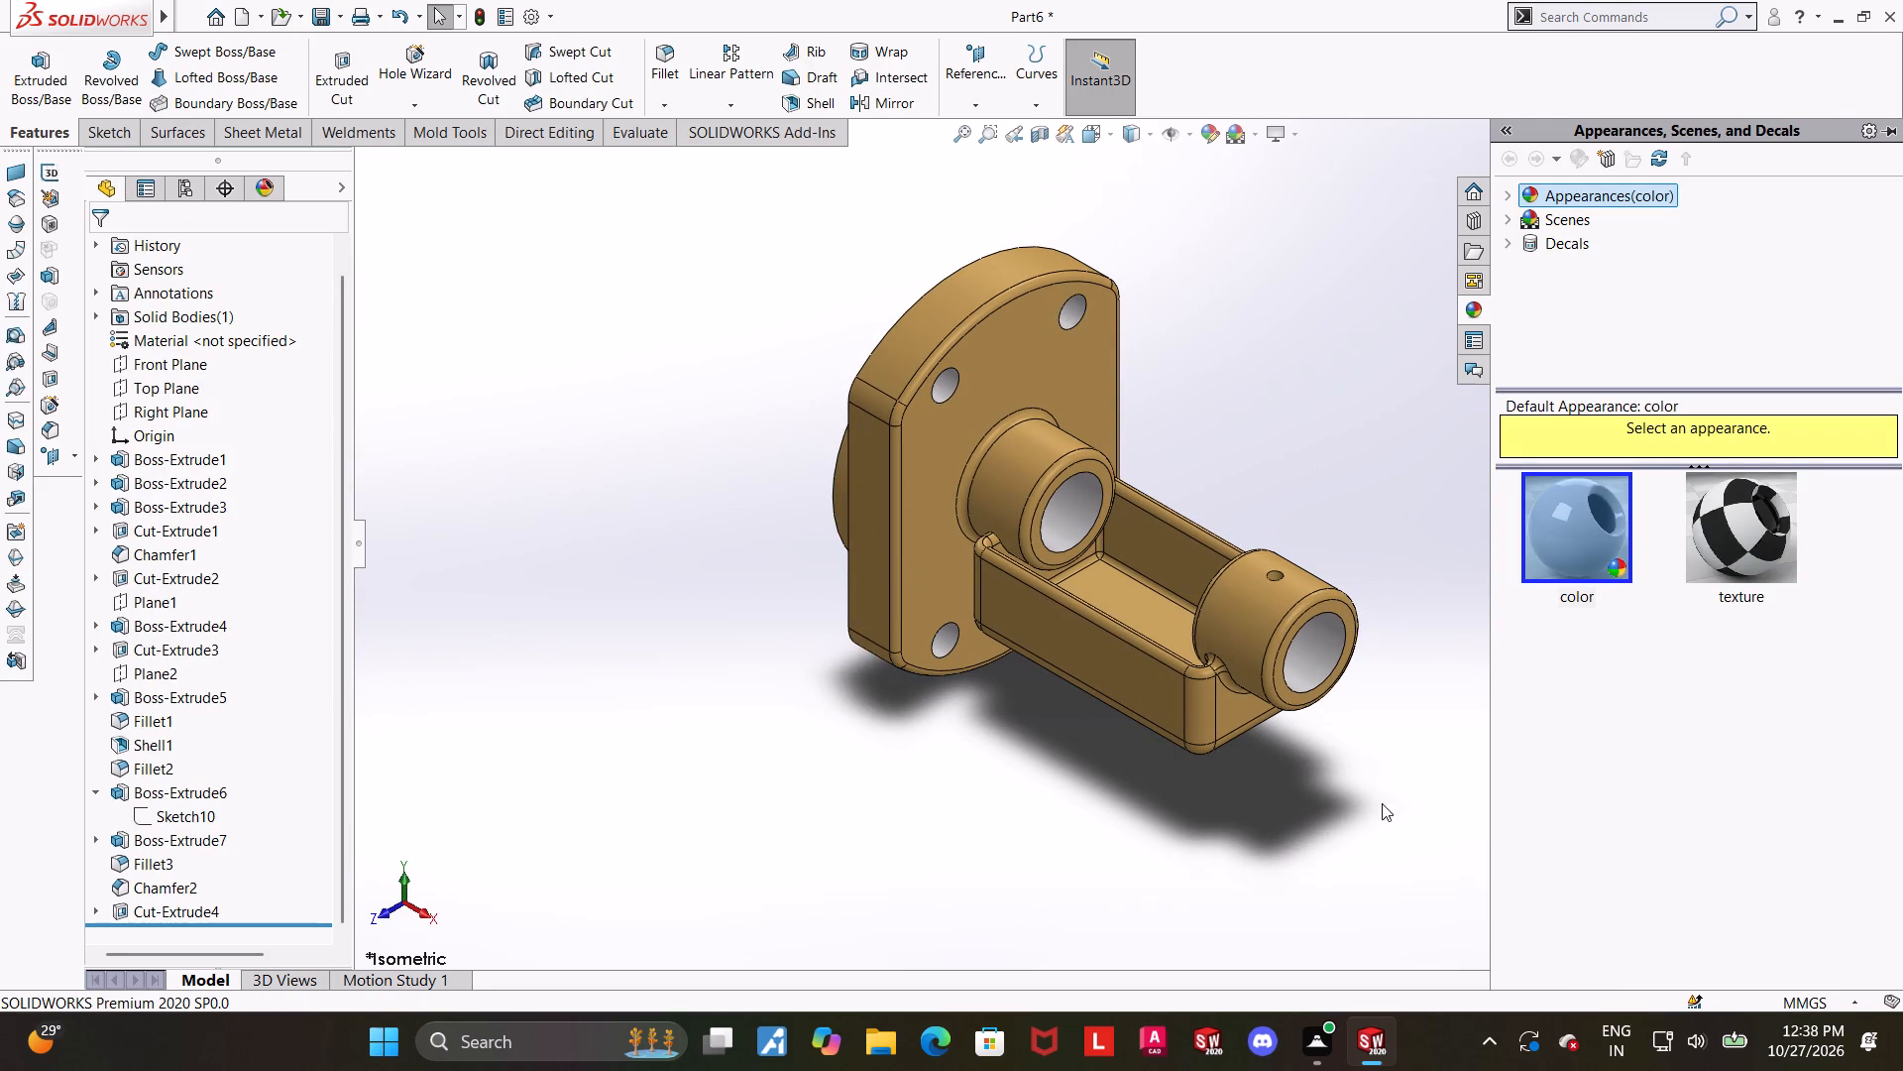
left_click(1367, 716)
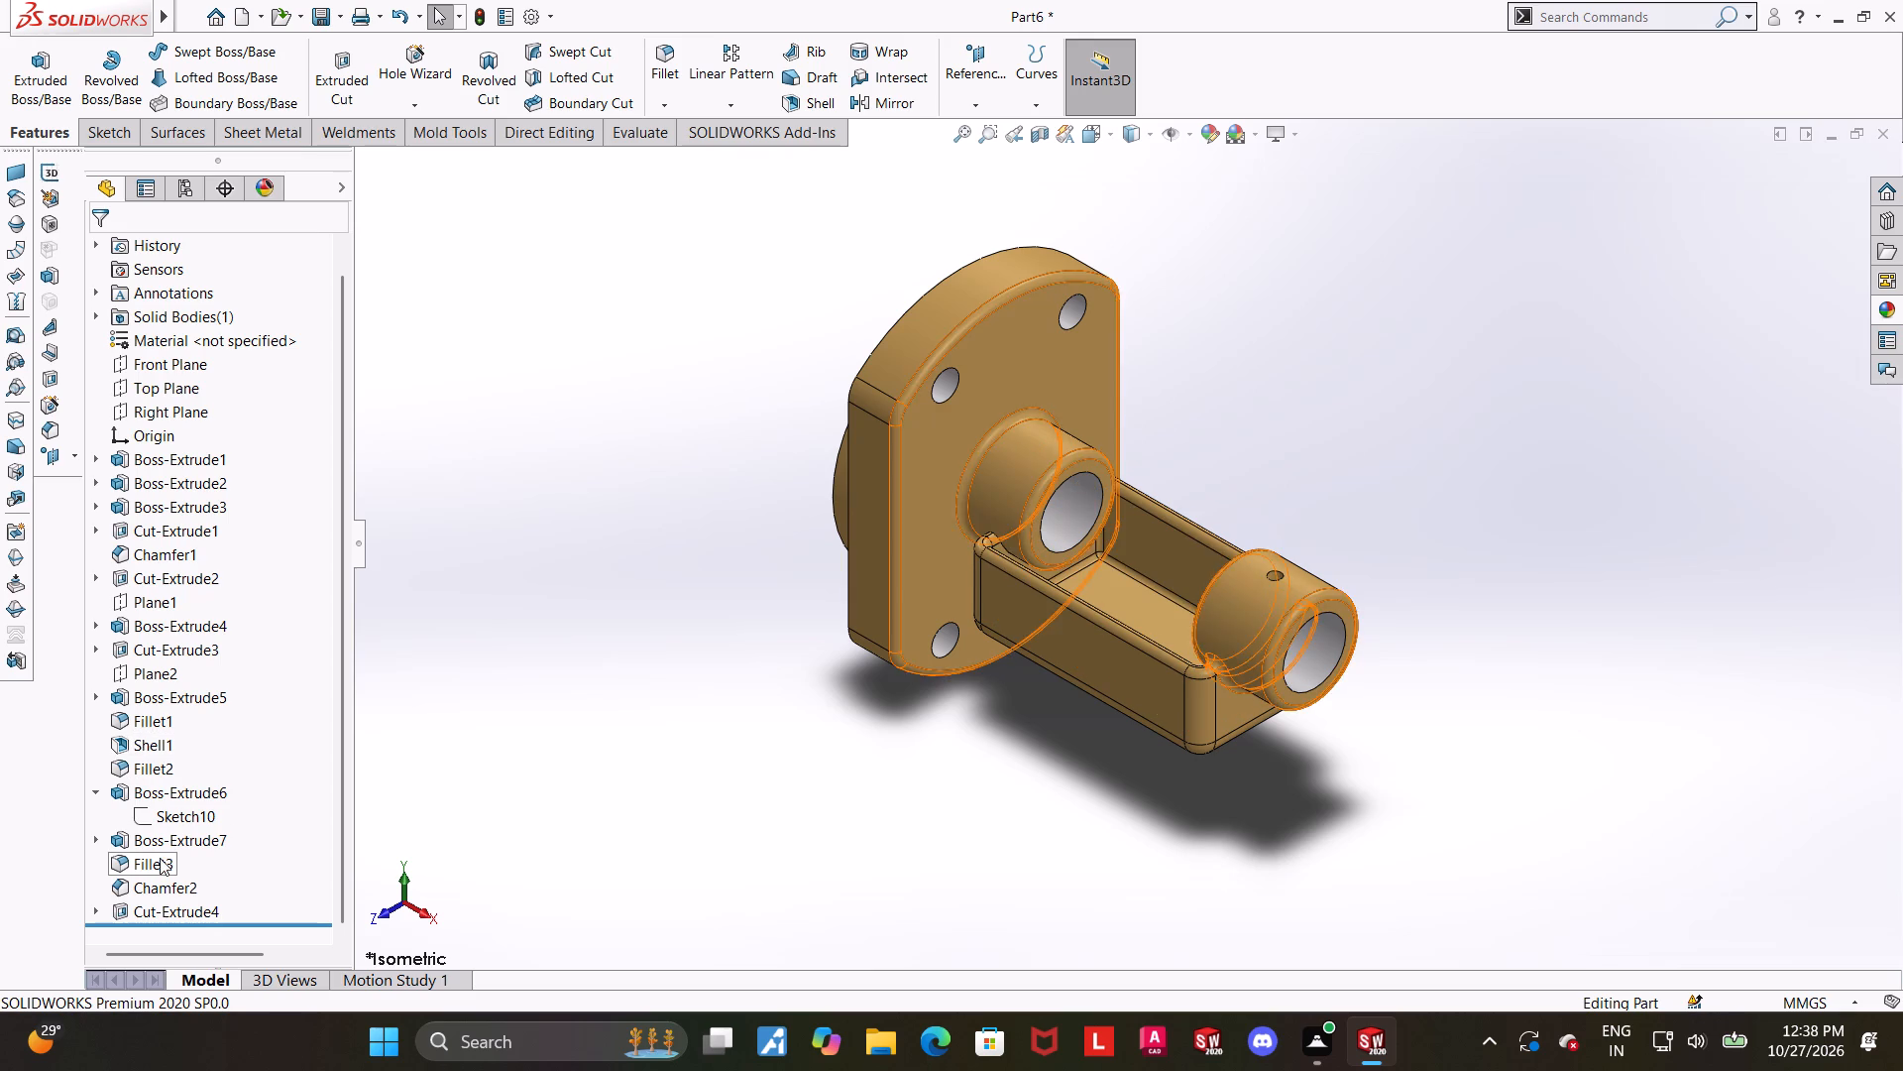
Colour the small radial hole cut in the sleeve (Cut-Extrude3) white as a feature.
left_click(135, 645)
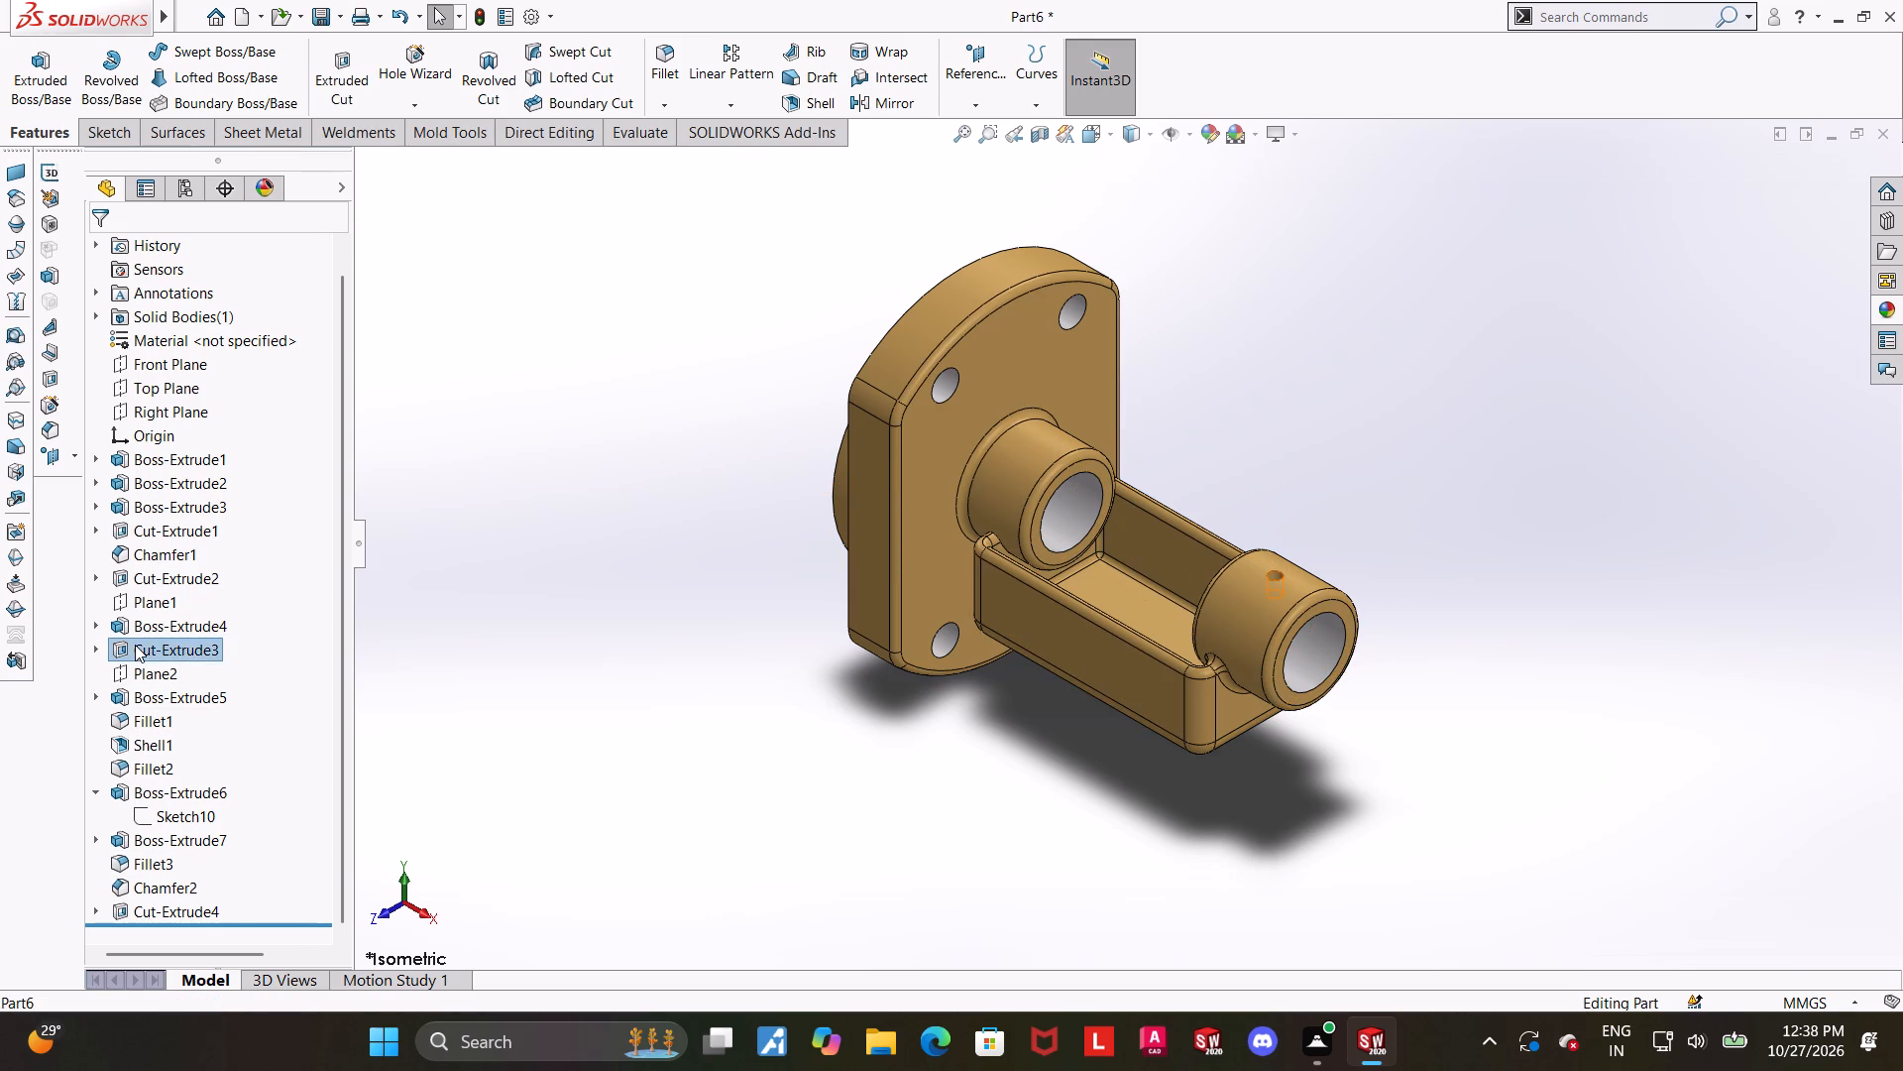
right_click(135, 645)
left_click(247, 613)
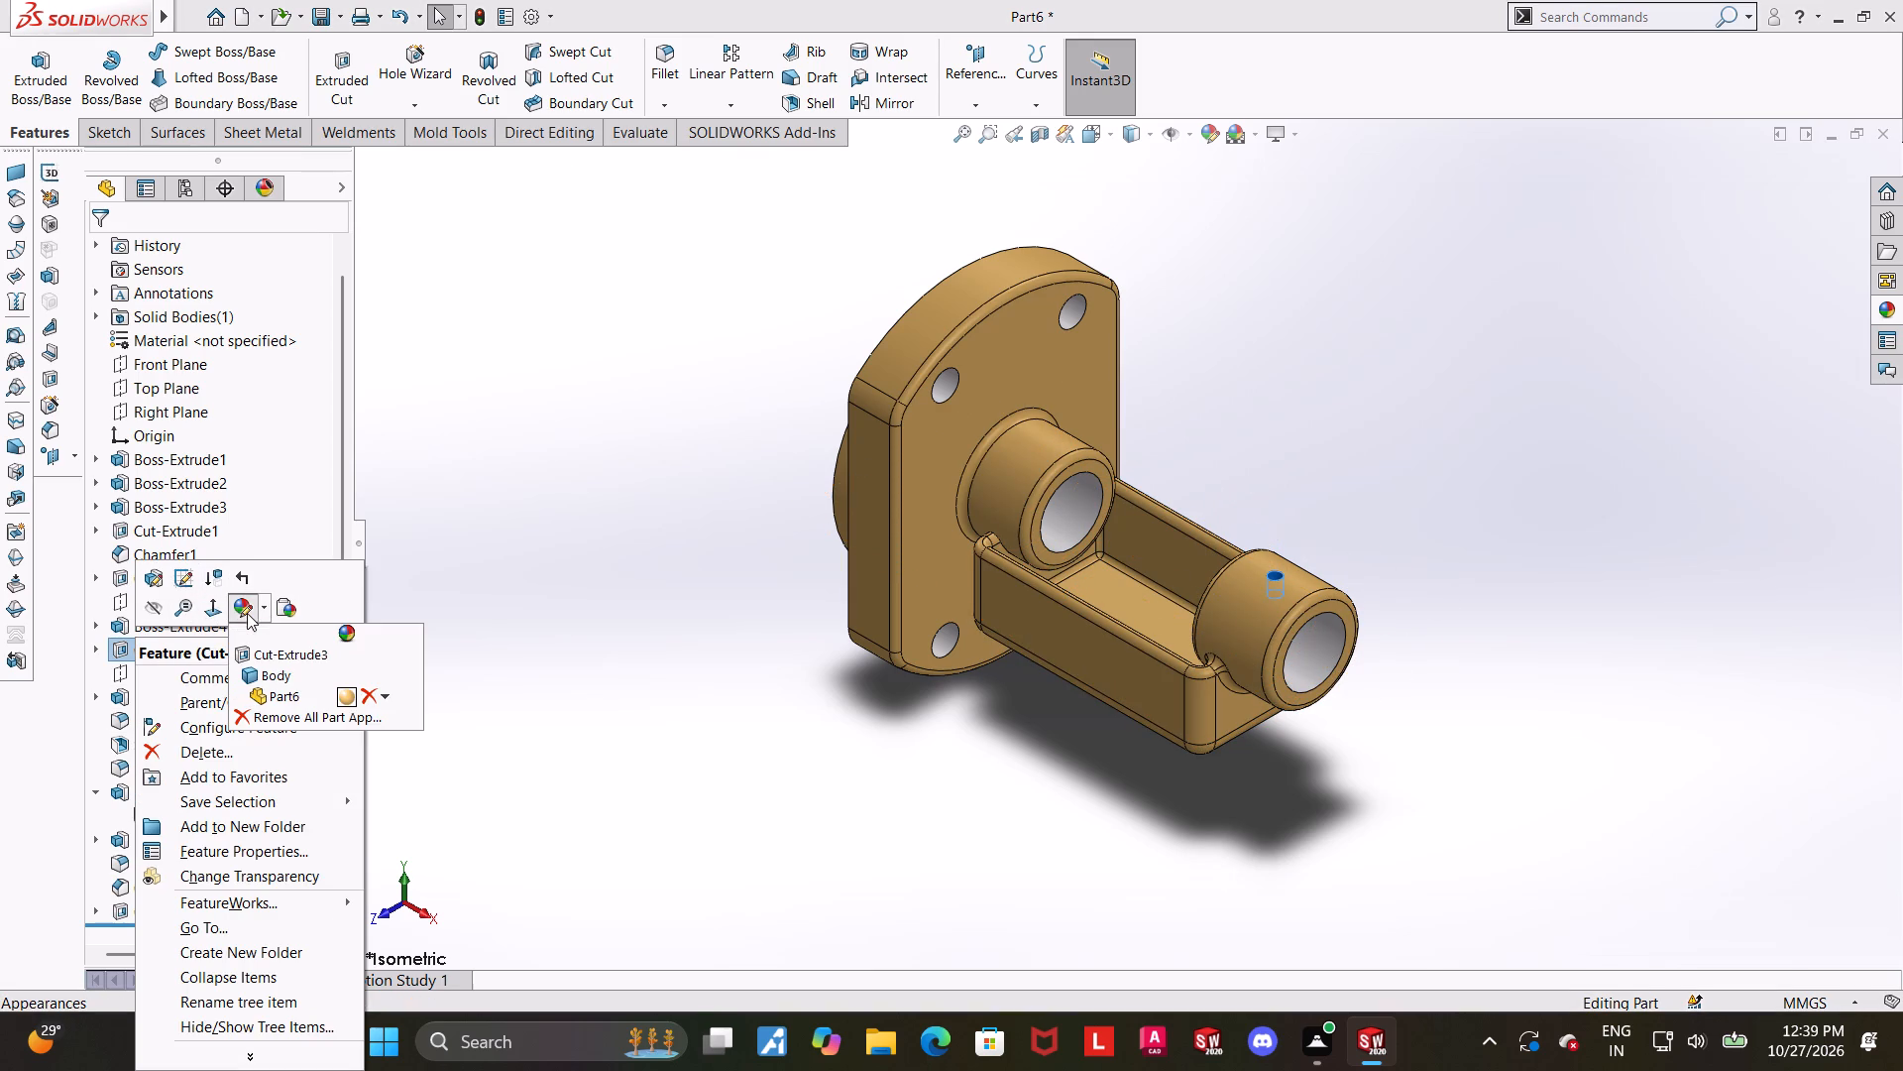
left_click(276, 651)
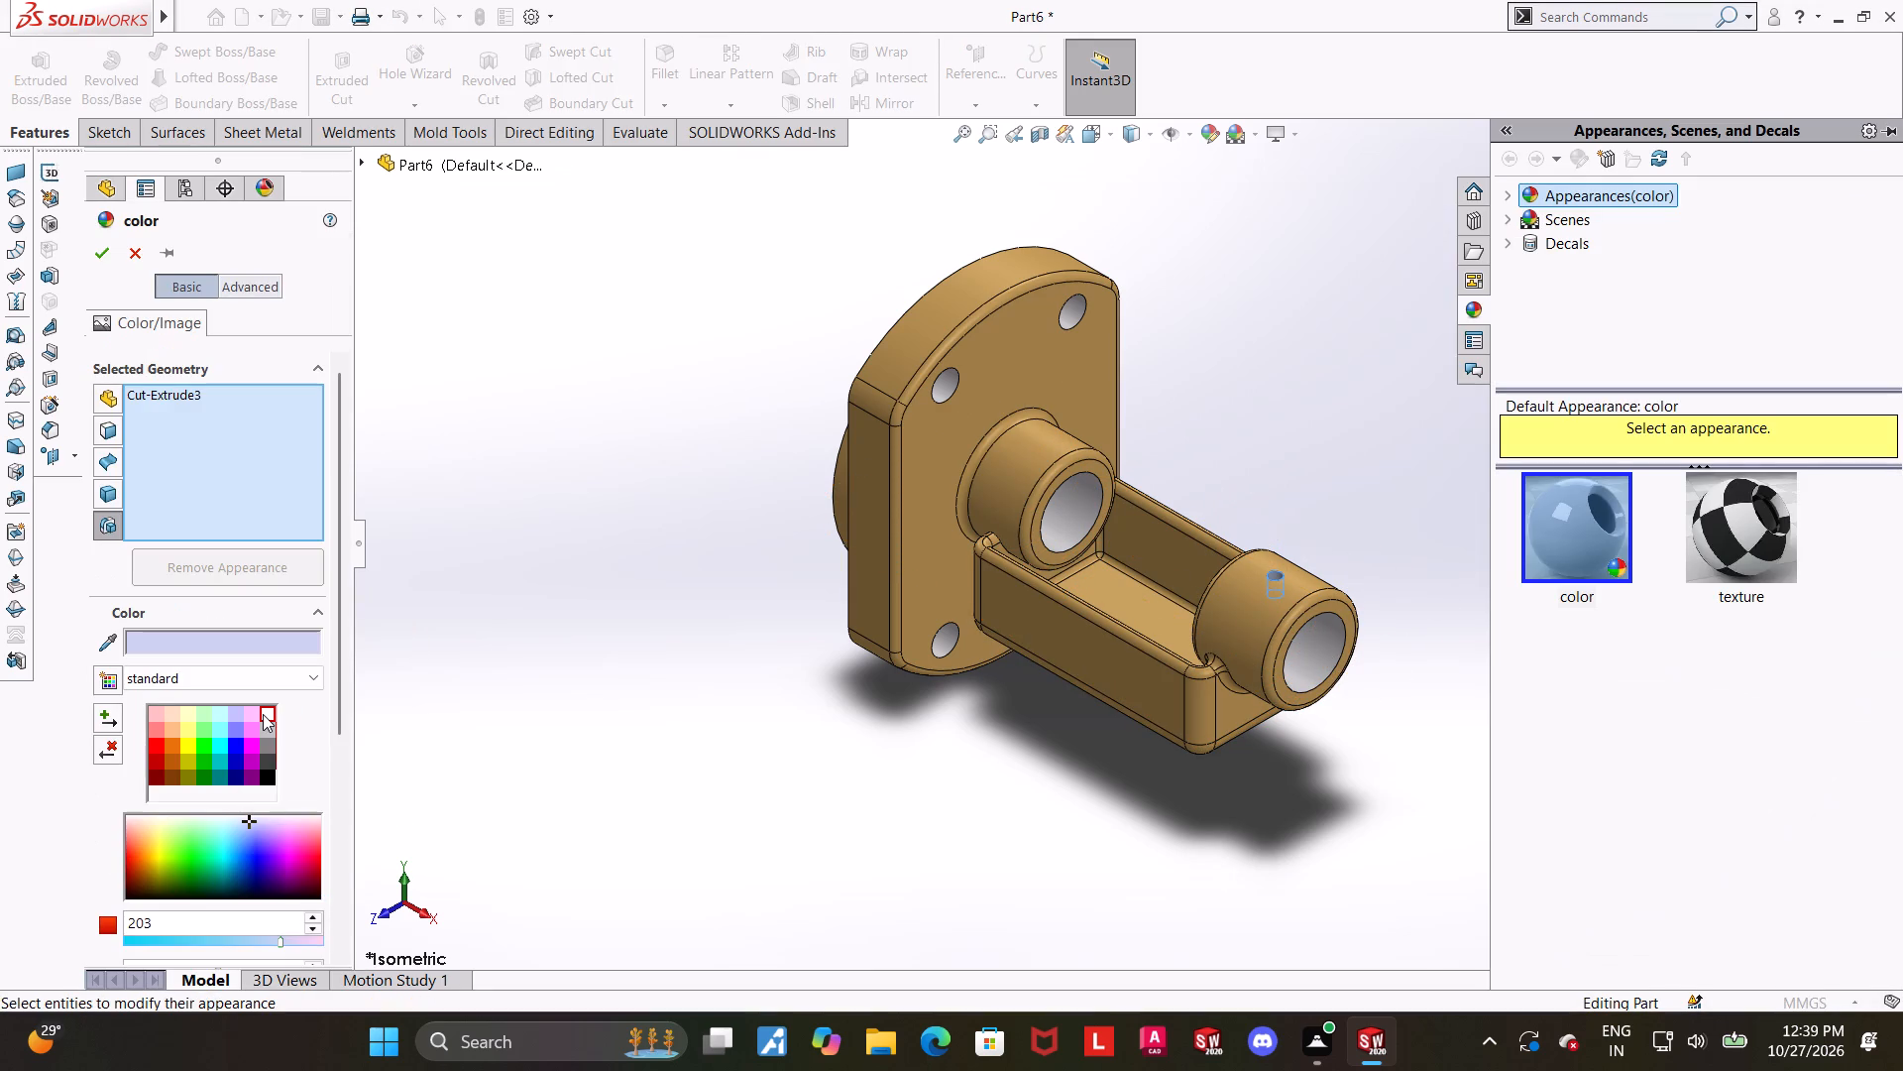
left_click(263, 714)
left_click(101, 264)
left_click(573, 537)
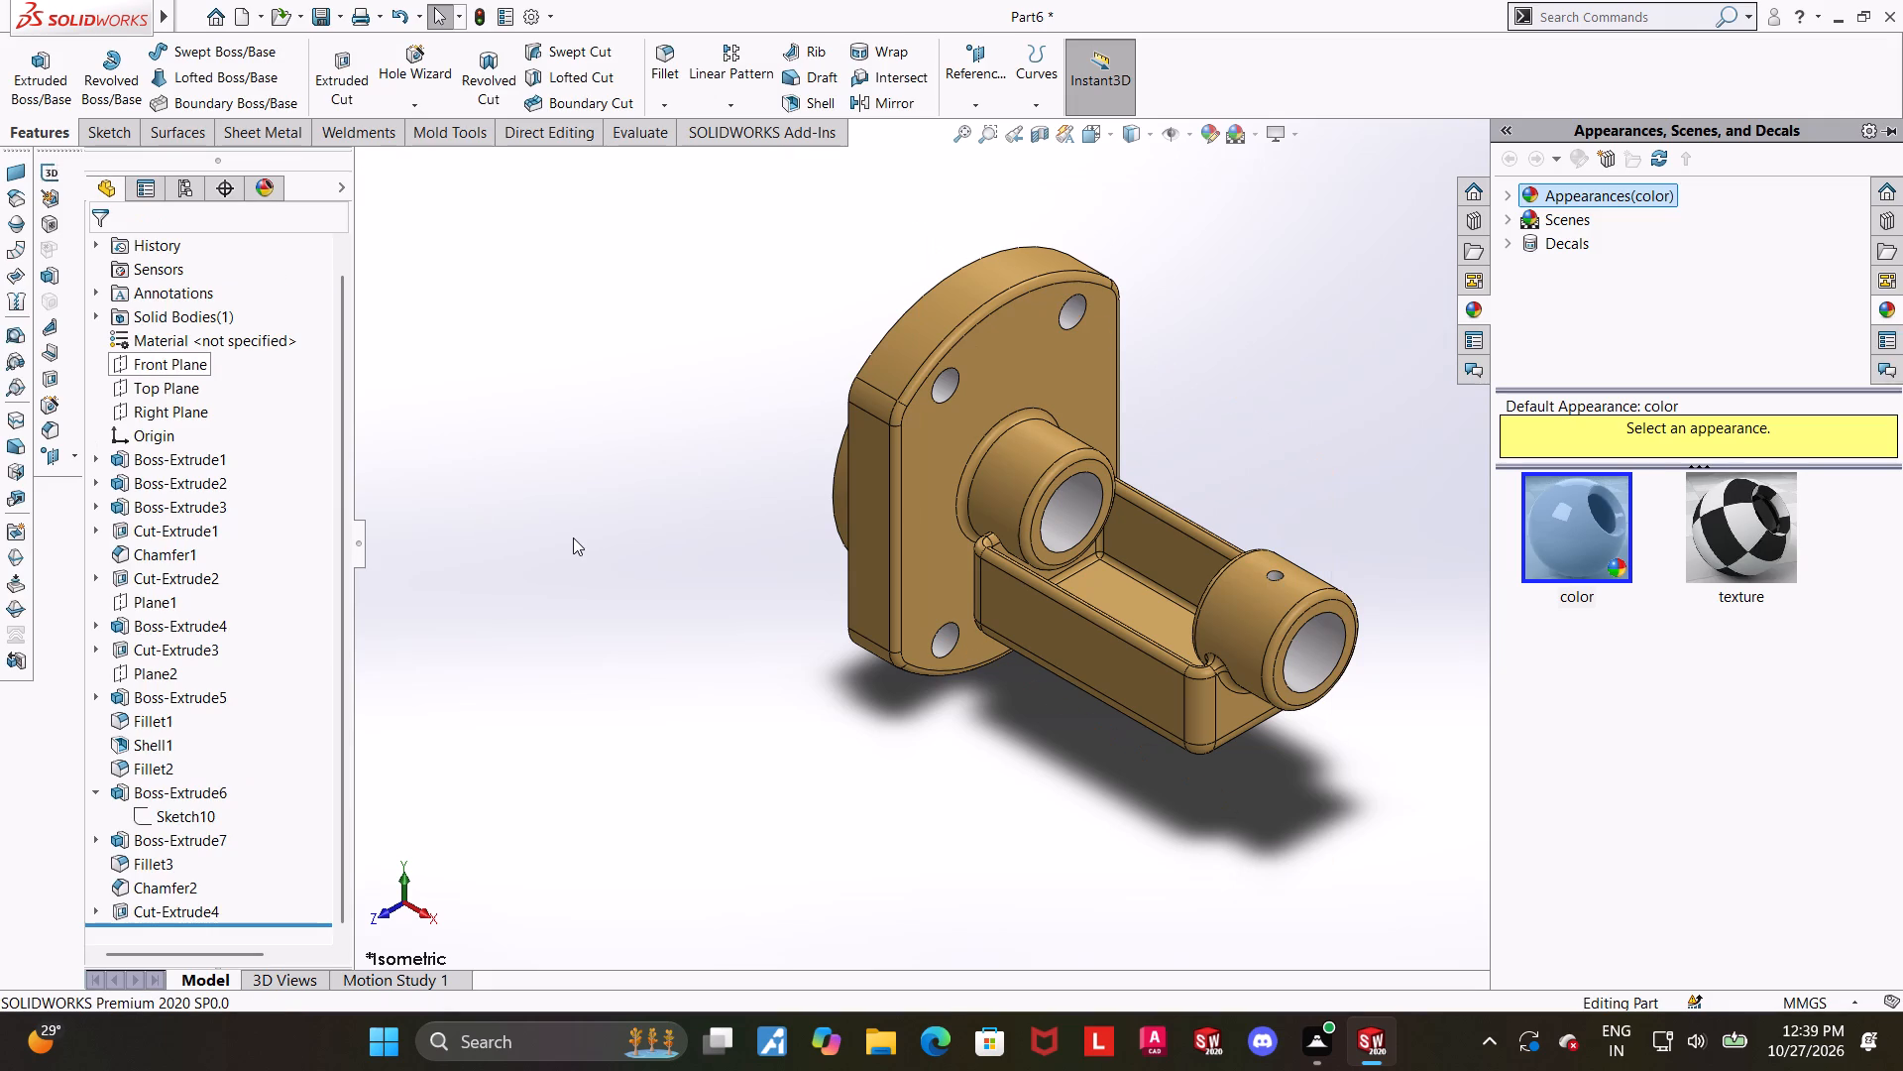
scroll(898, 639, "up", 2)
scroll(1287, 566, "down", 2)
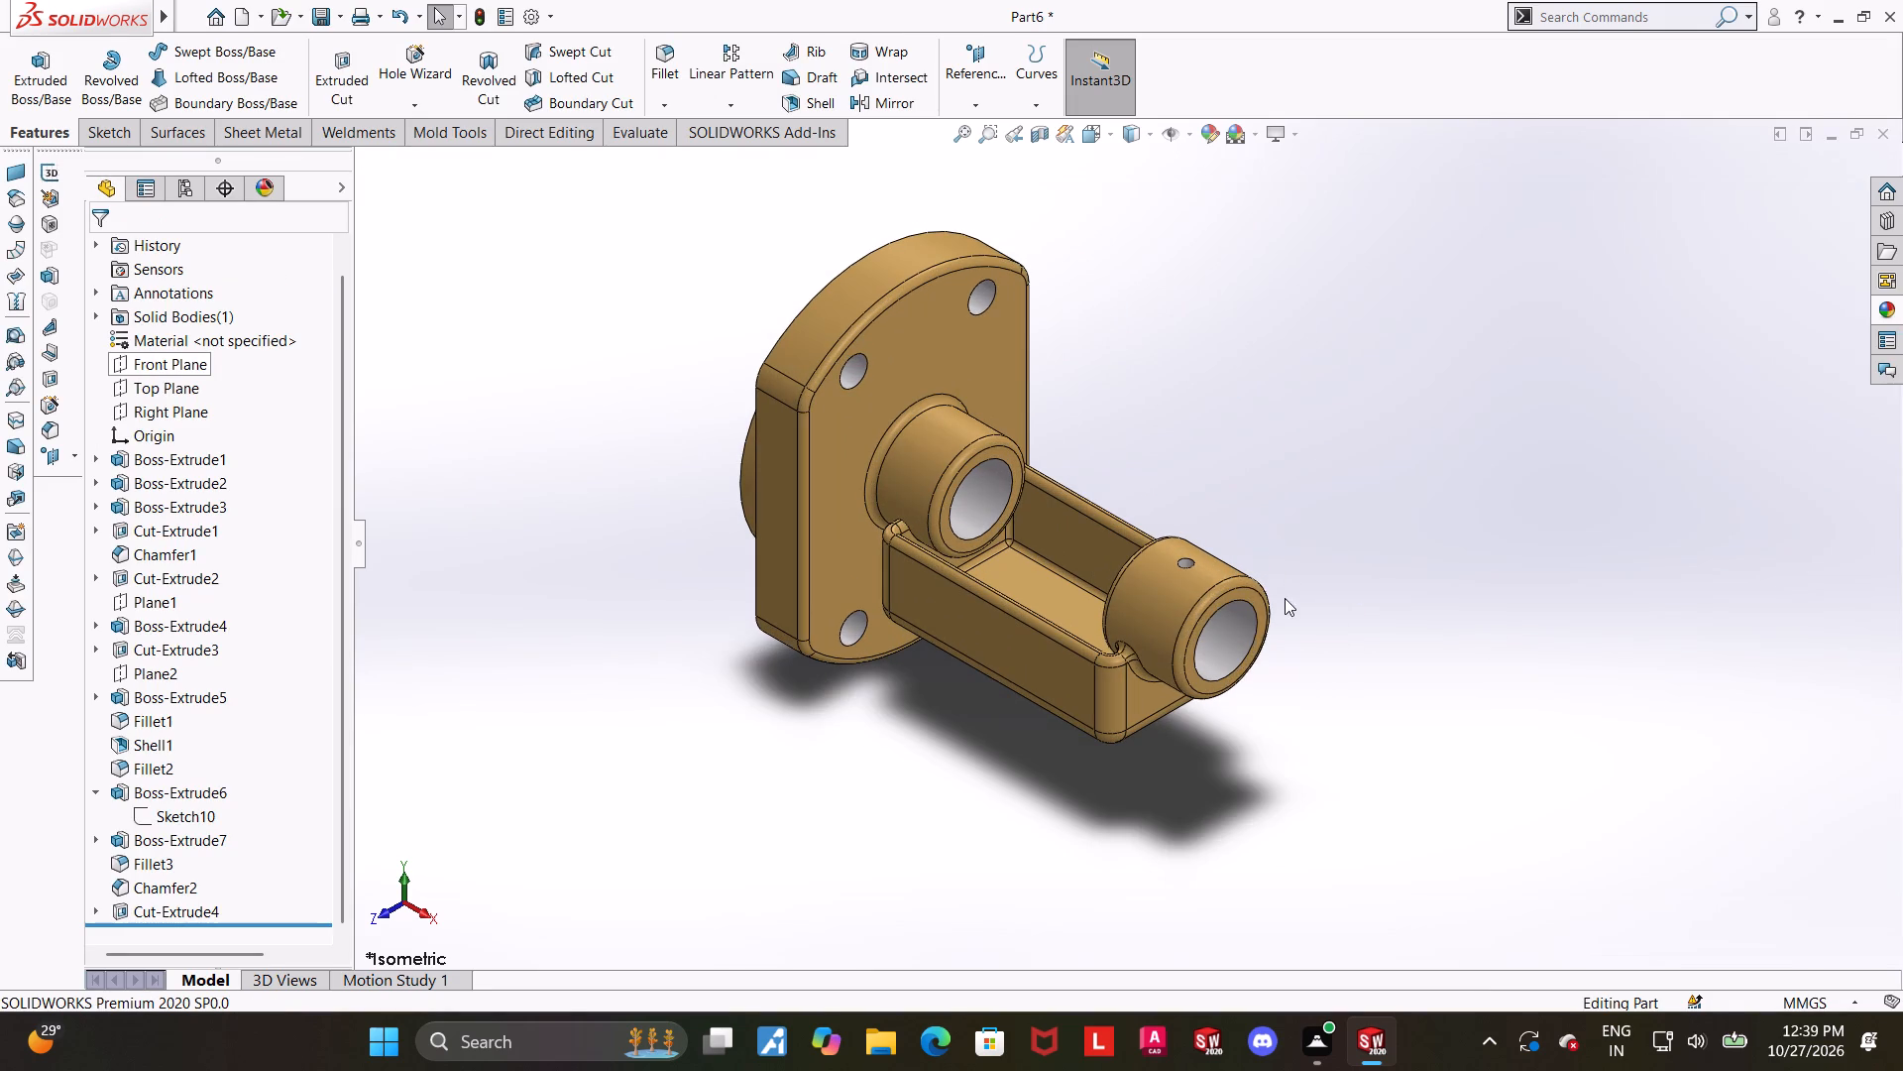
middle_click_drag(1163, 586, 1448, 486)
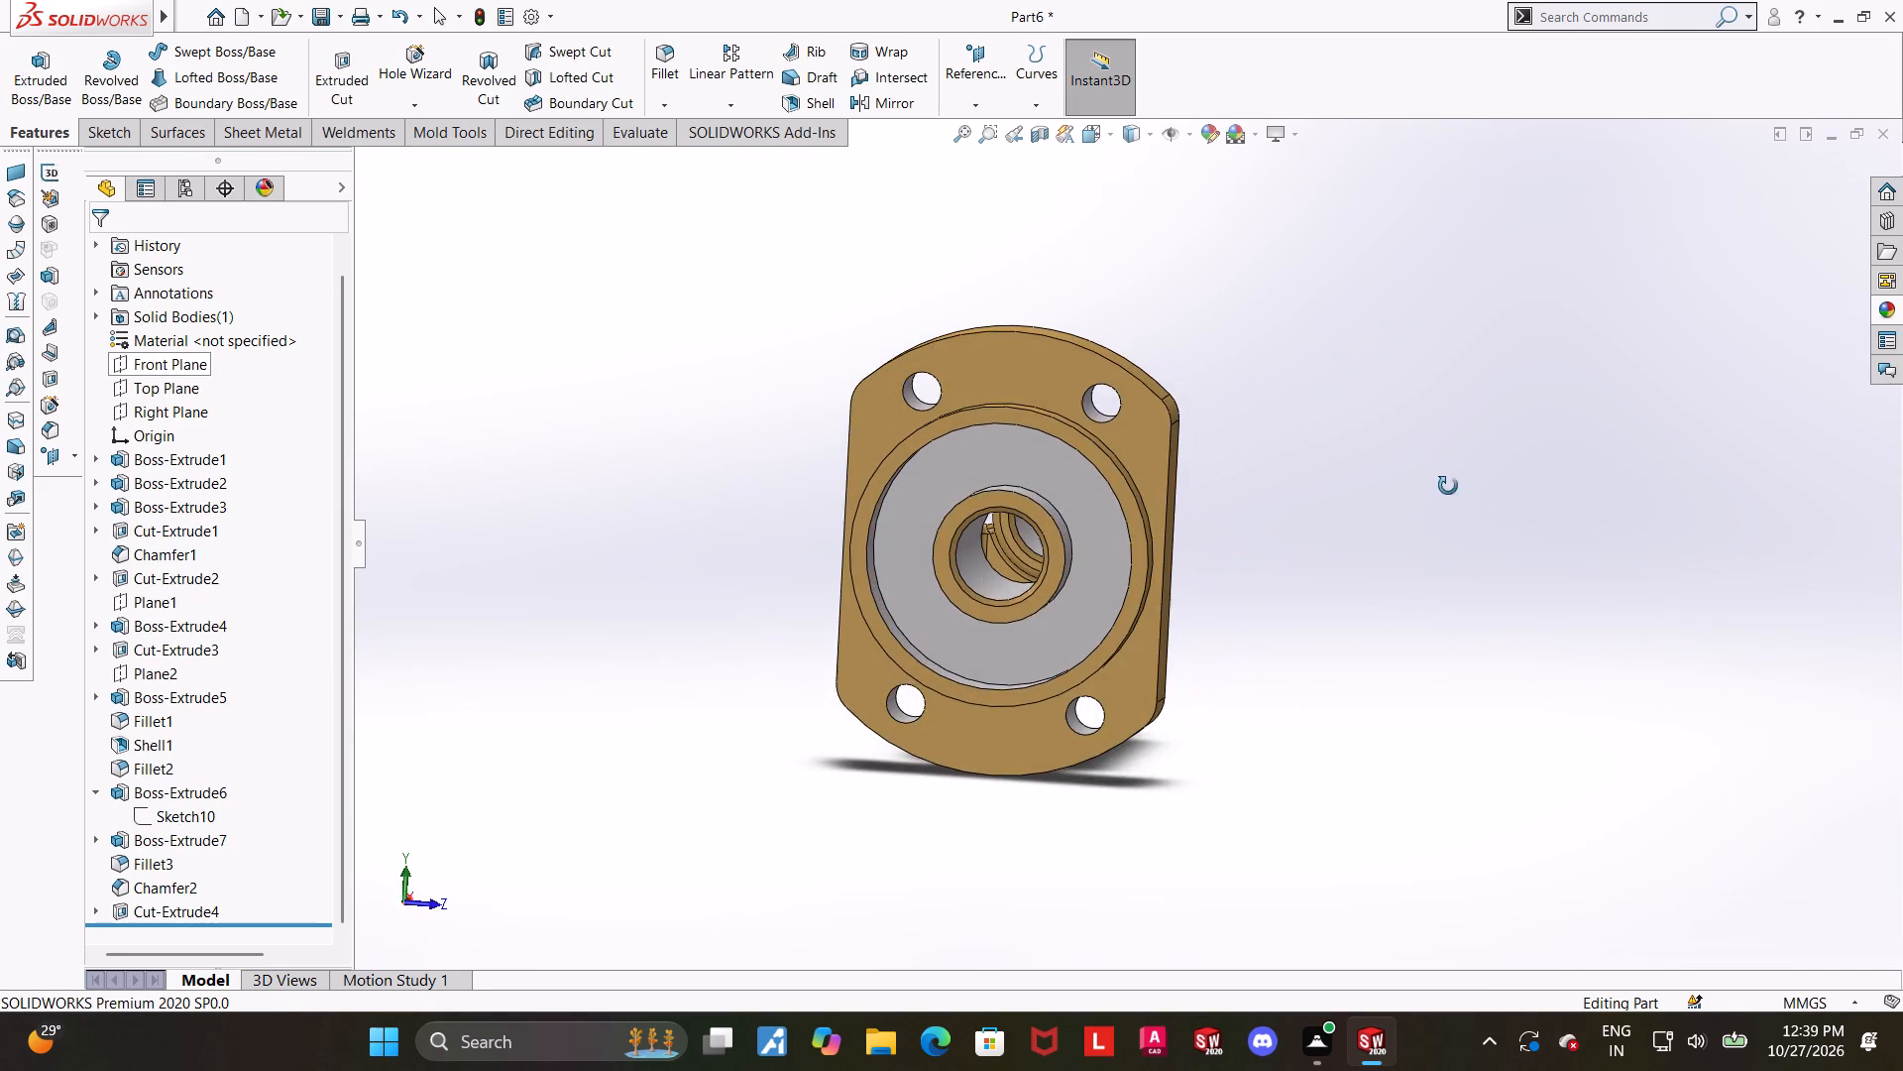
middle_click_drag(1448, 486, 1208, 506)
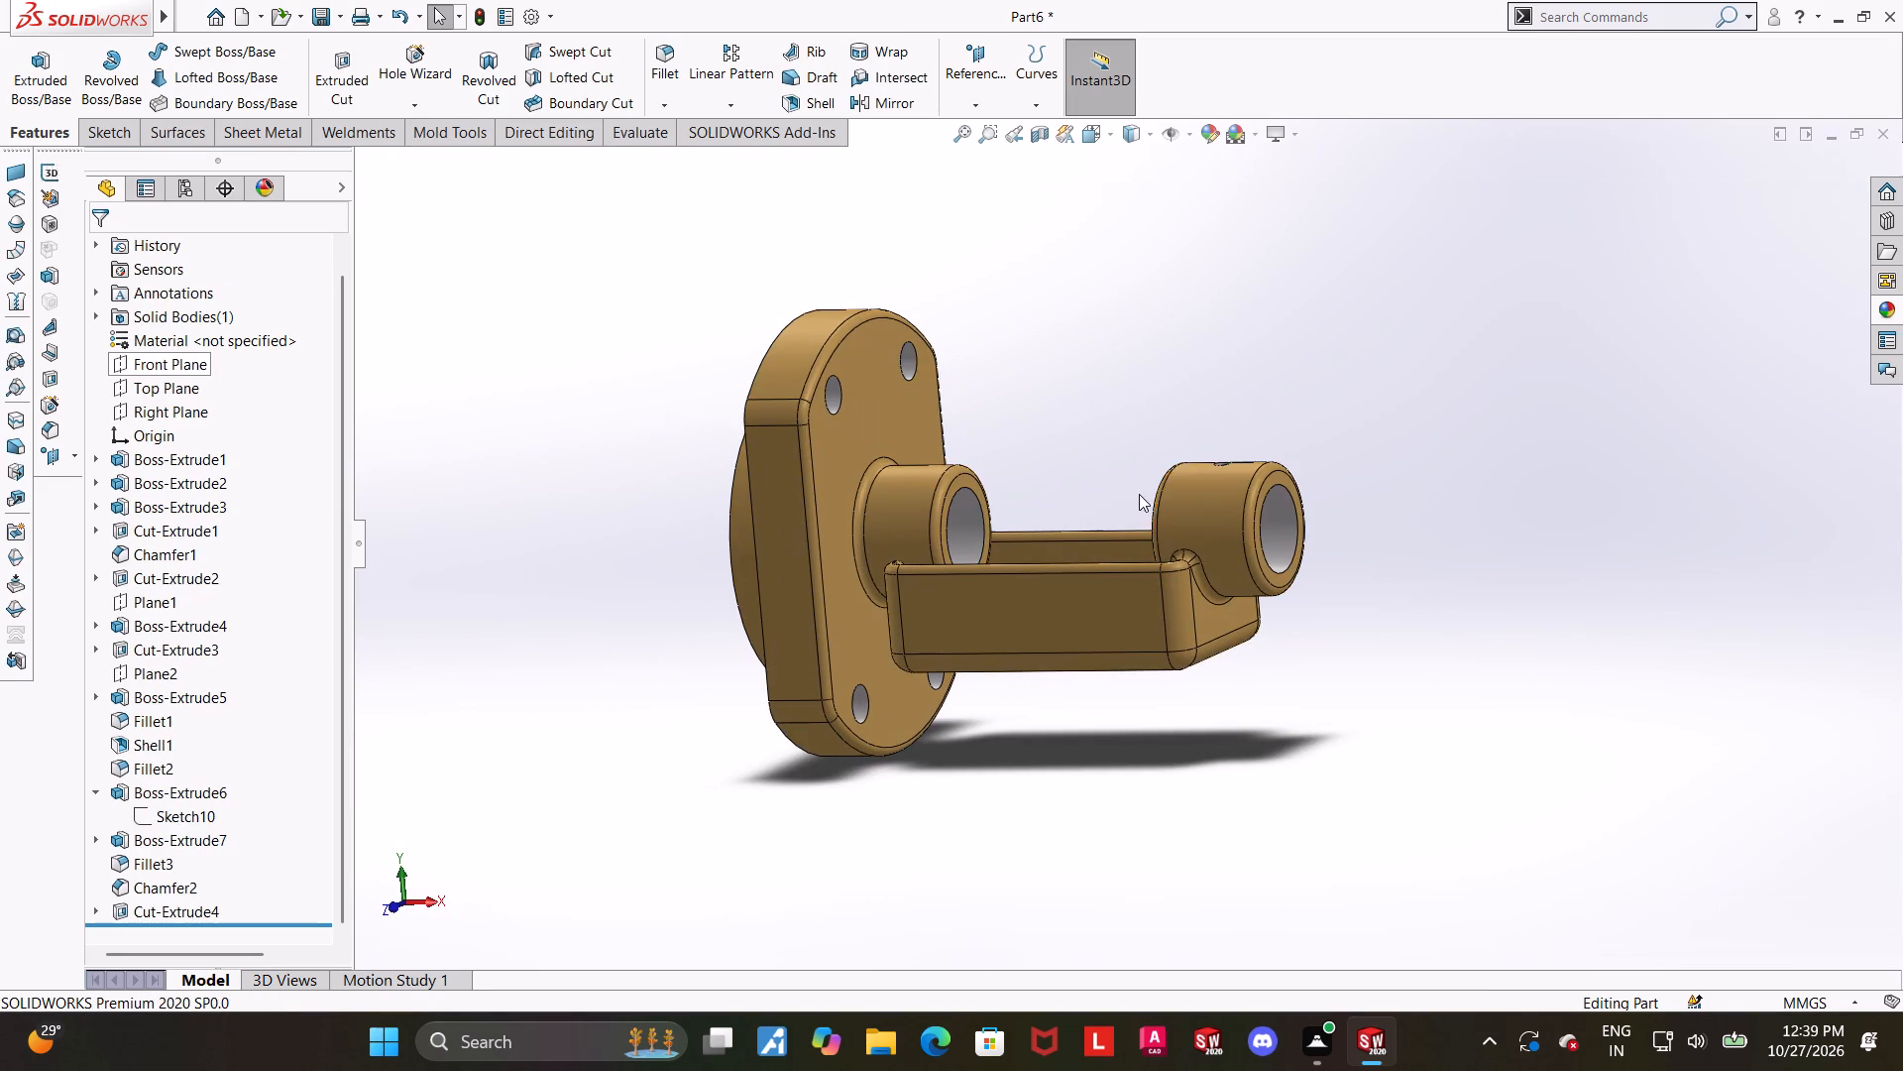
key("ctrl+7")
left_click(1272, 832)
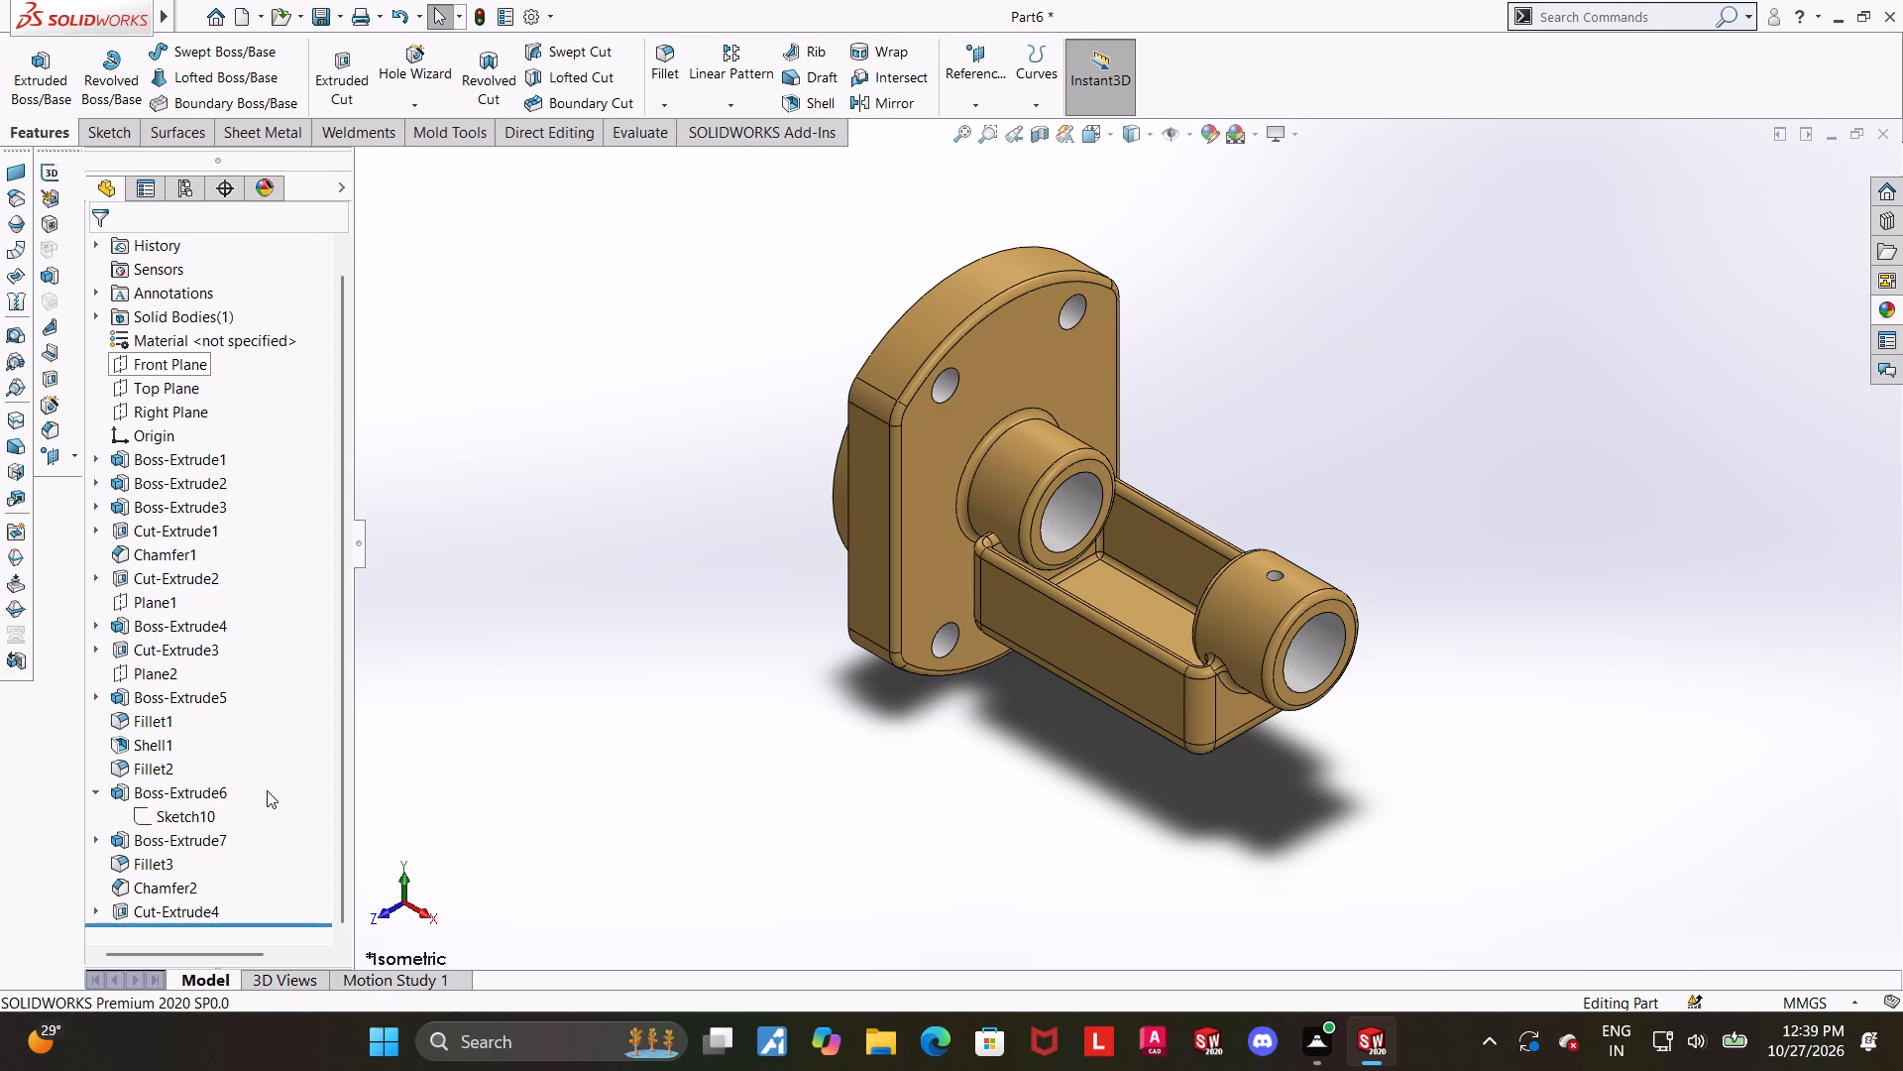
Set the radius of the fillet on the flange face, boss and sleeve edges (Fillet3) to 1 mm.
left_click(131, 868)
left_click(144, 802)
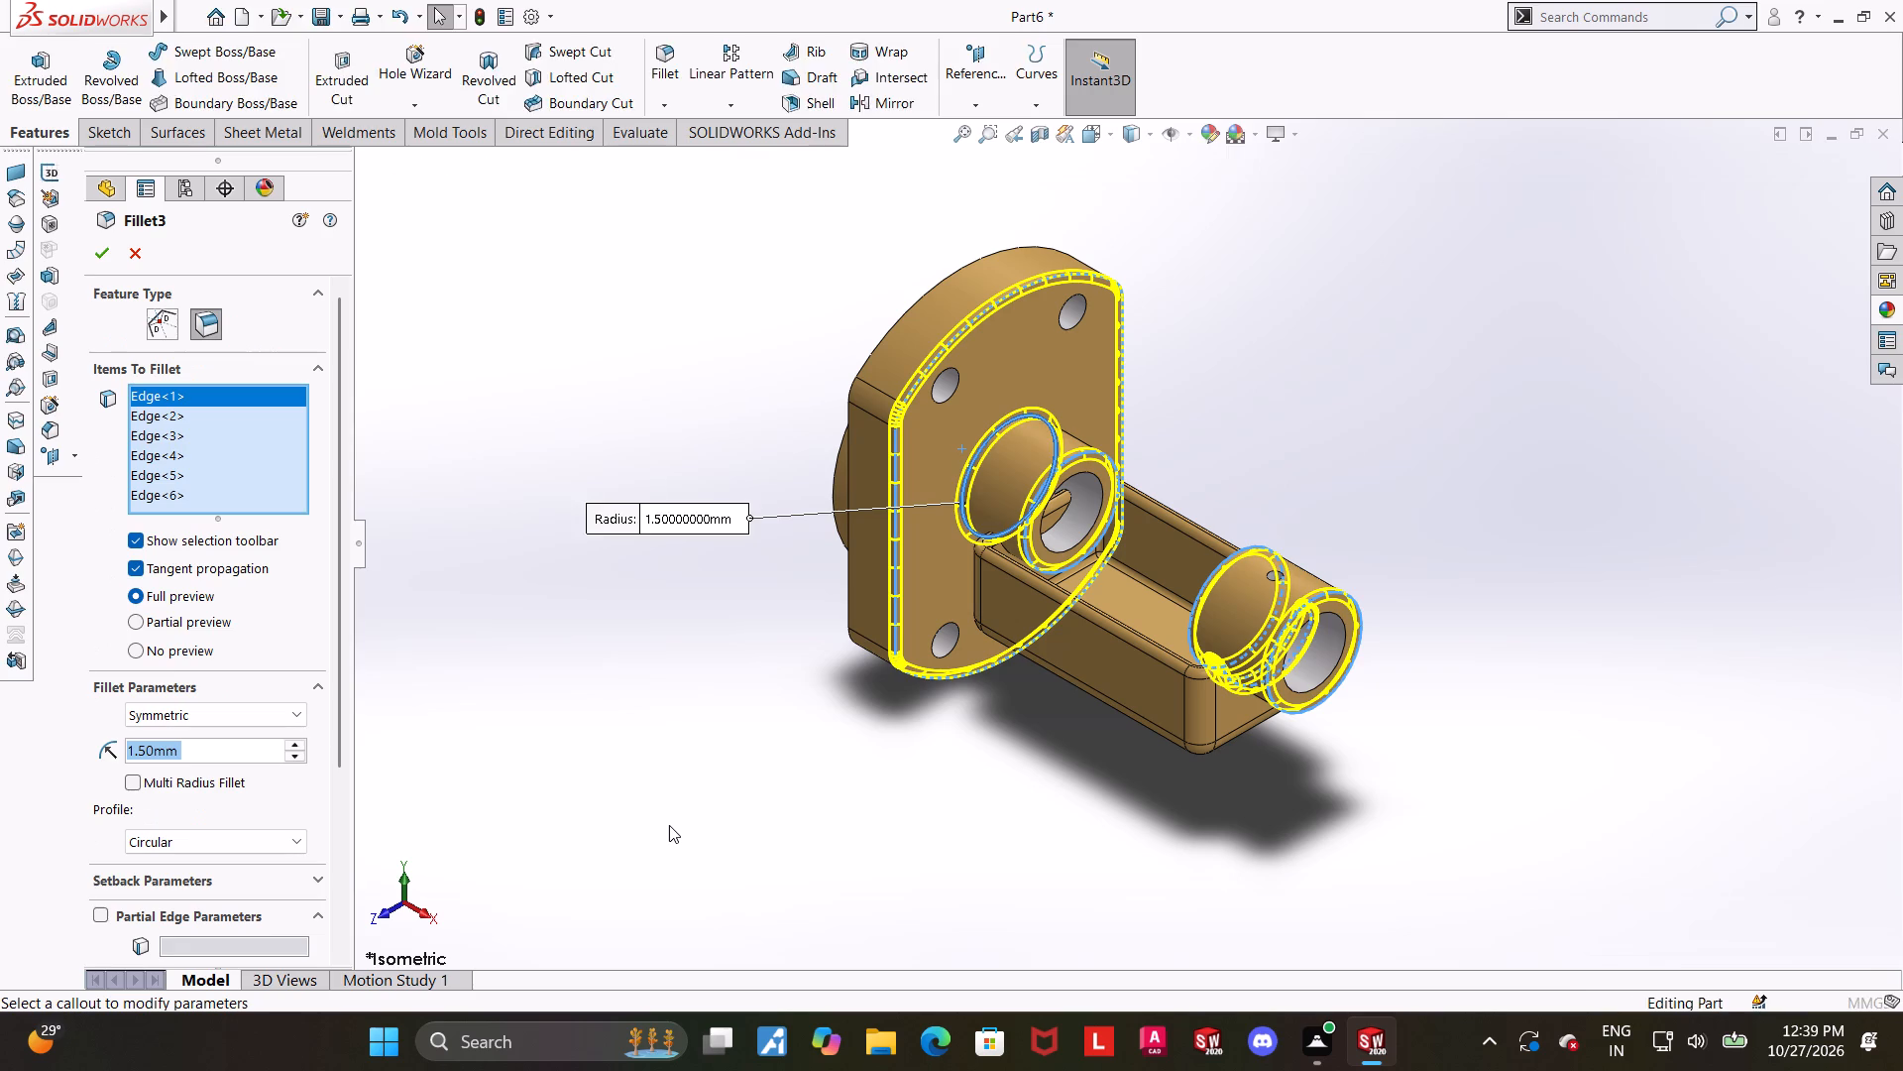
key("1")
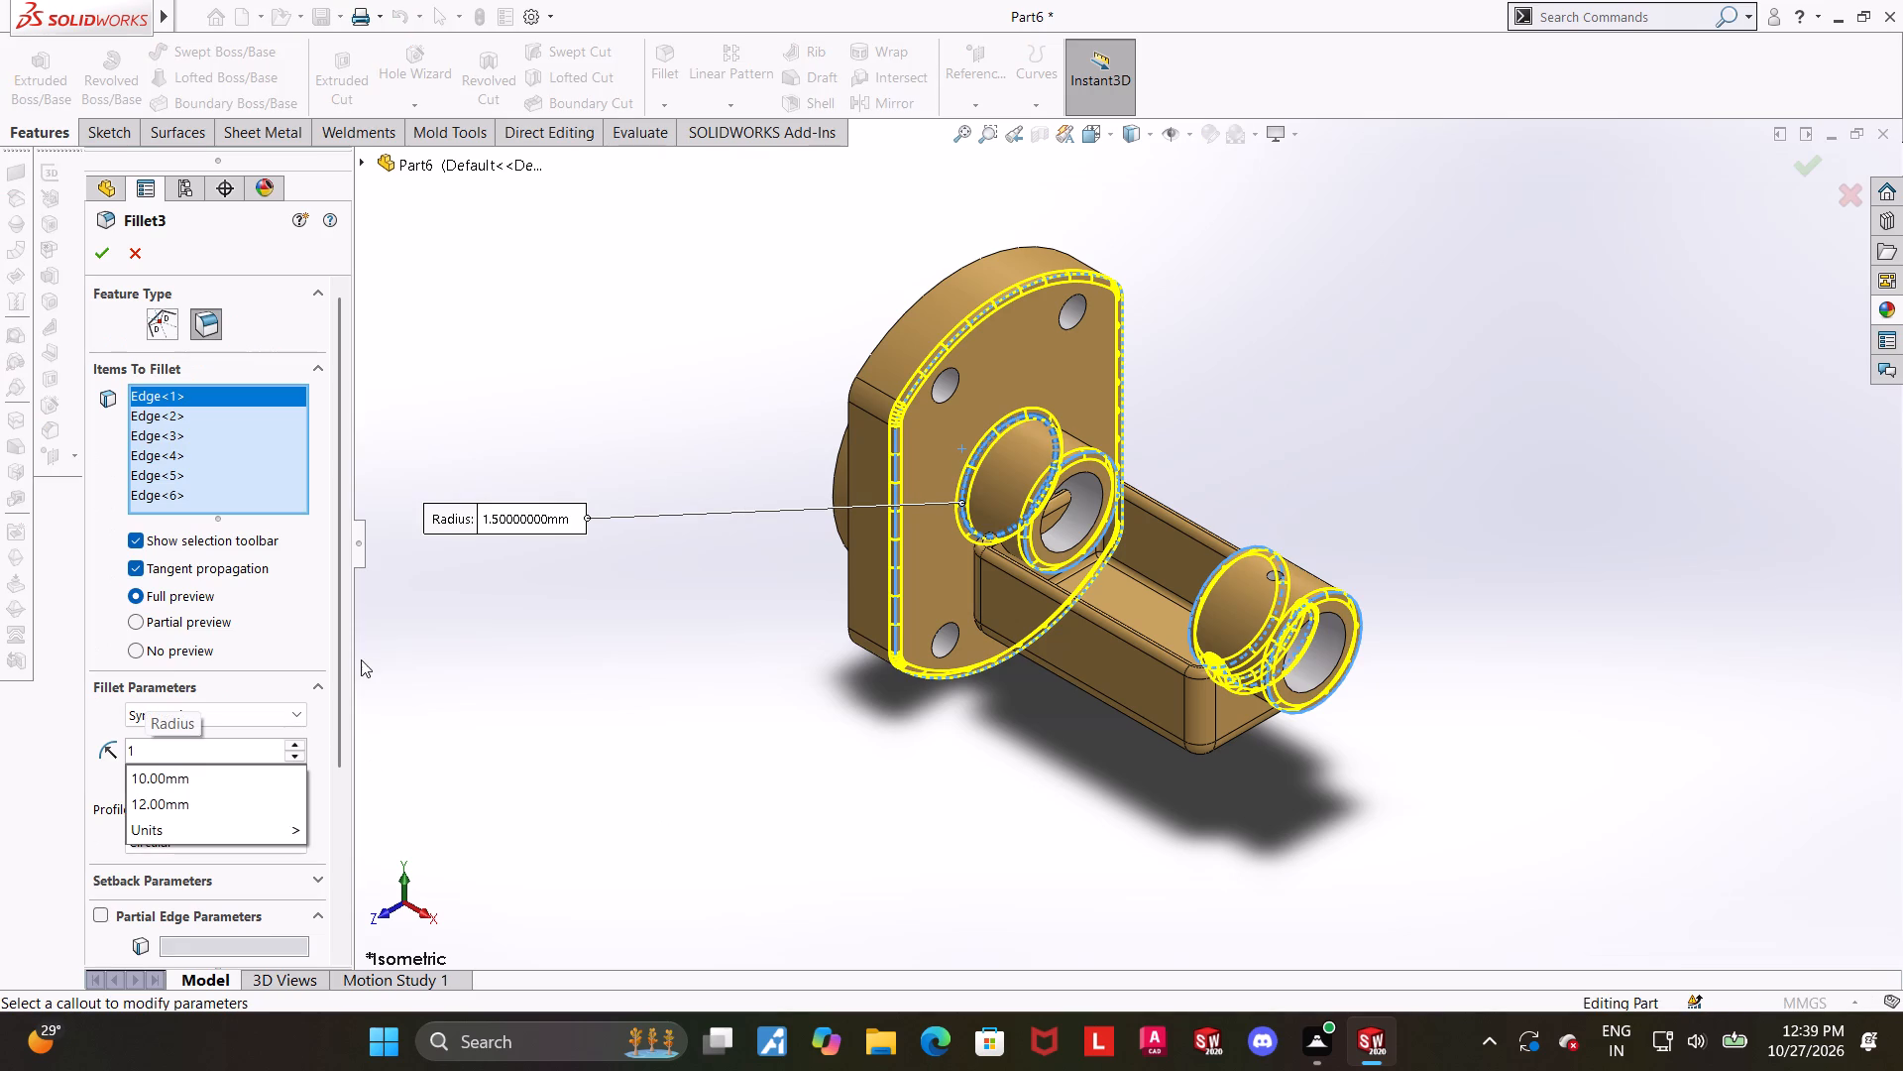
key("Return")
left_click(101, 261)
left_click(829, 710)
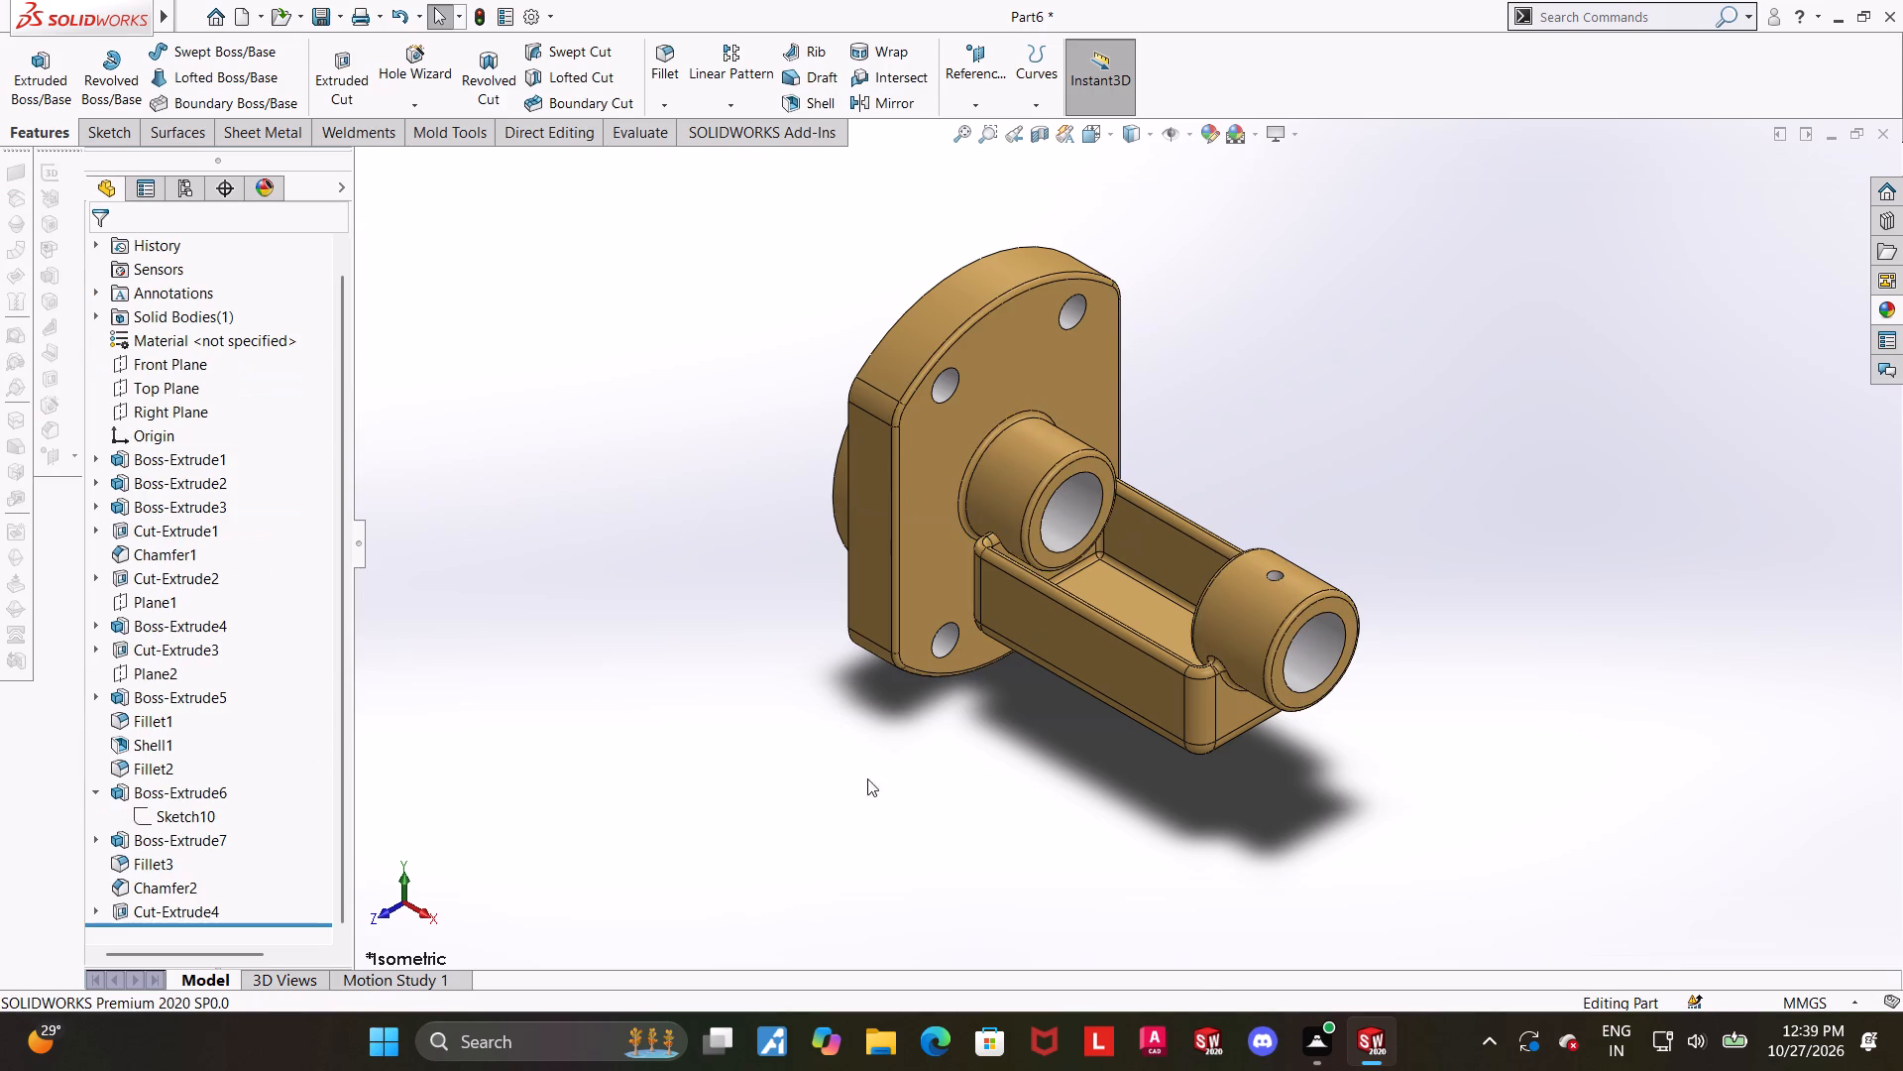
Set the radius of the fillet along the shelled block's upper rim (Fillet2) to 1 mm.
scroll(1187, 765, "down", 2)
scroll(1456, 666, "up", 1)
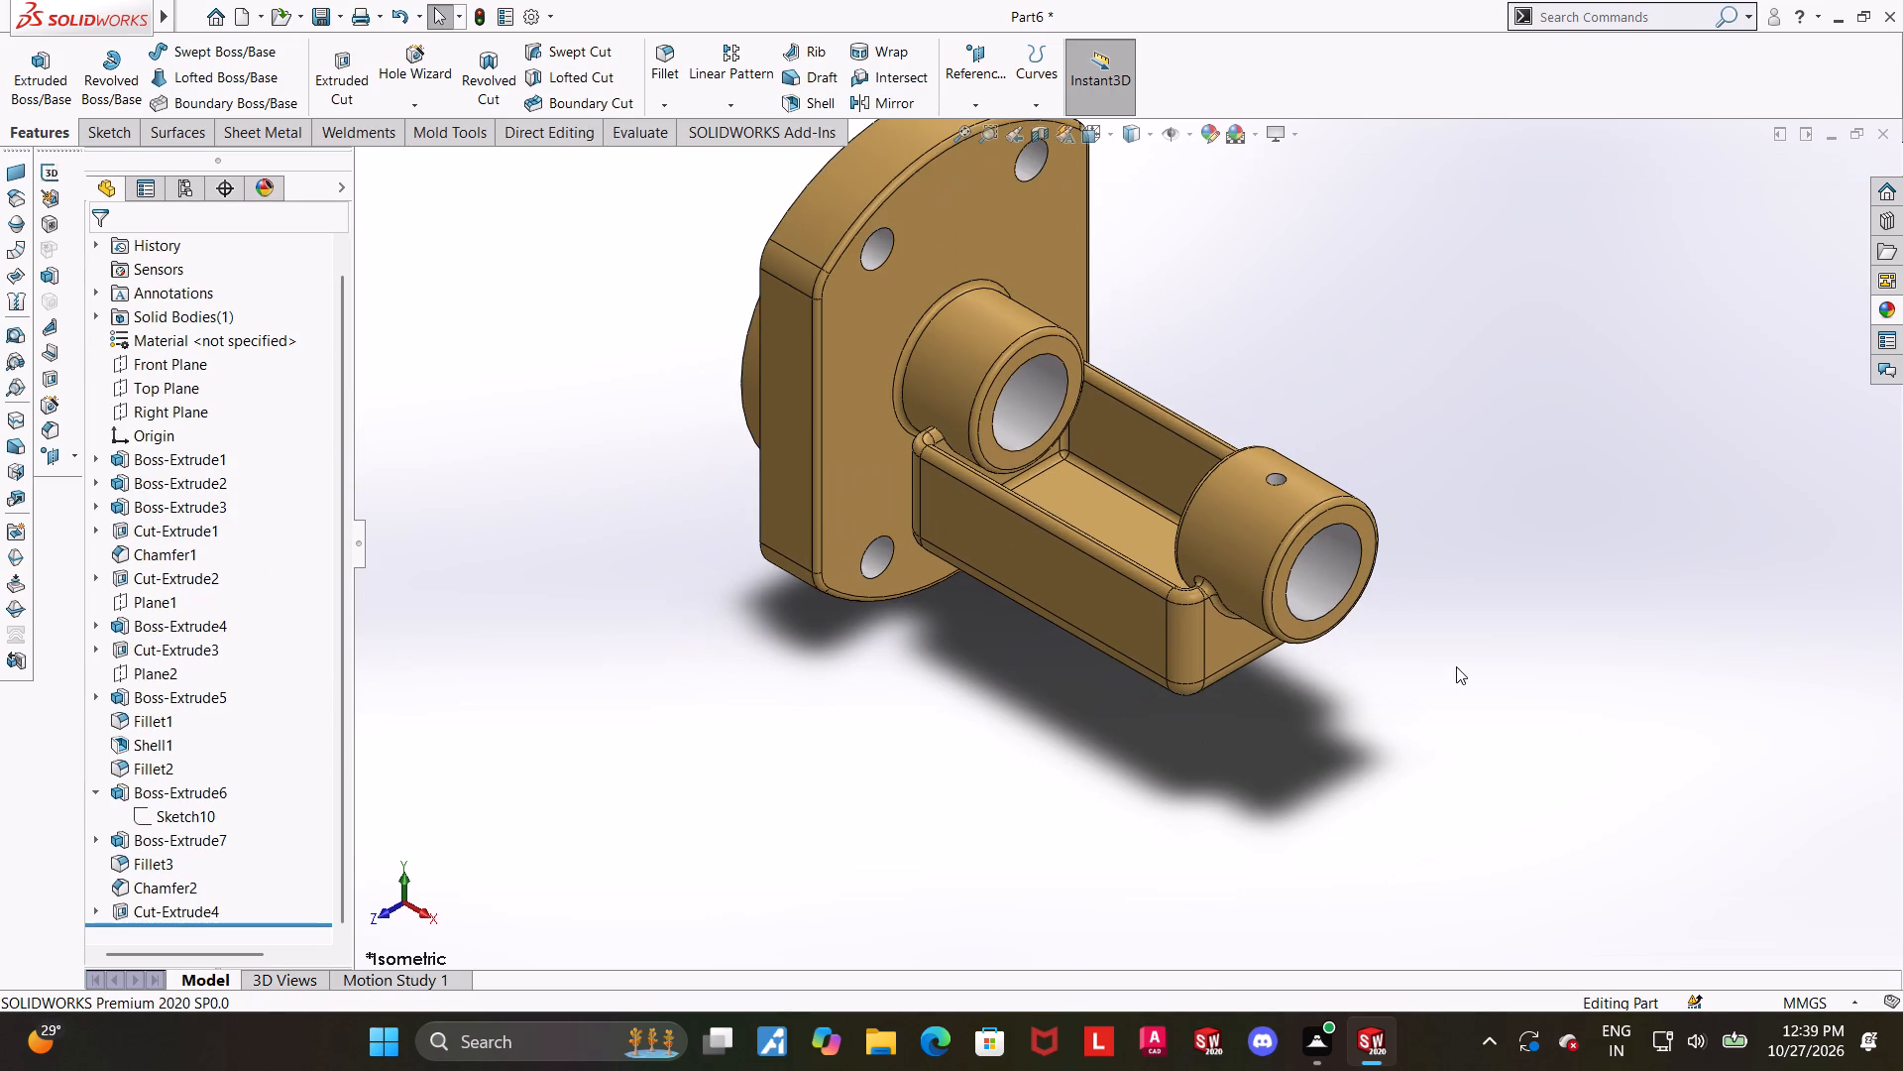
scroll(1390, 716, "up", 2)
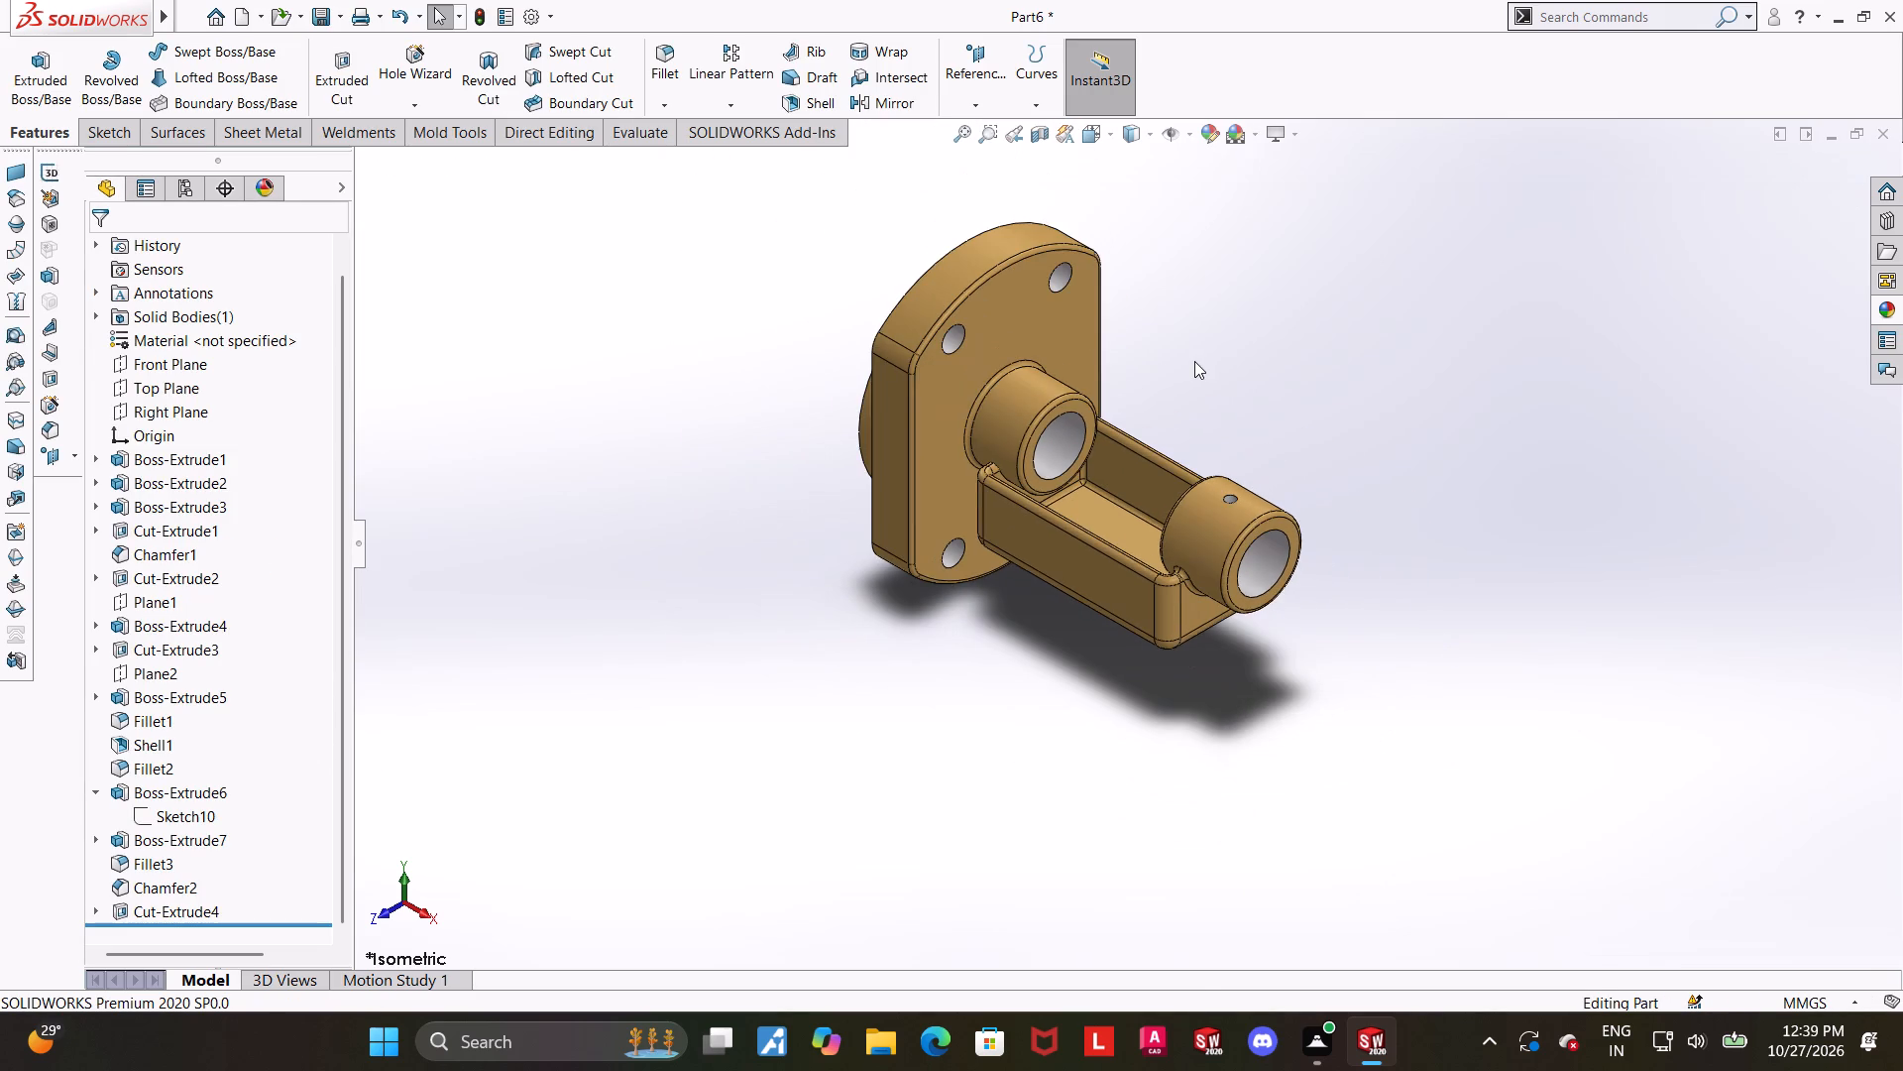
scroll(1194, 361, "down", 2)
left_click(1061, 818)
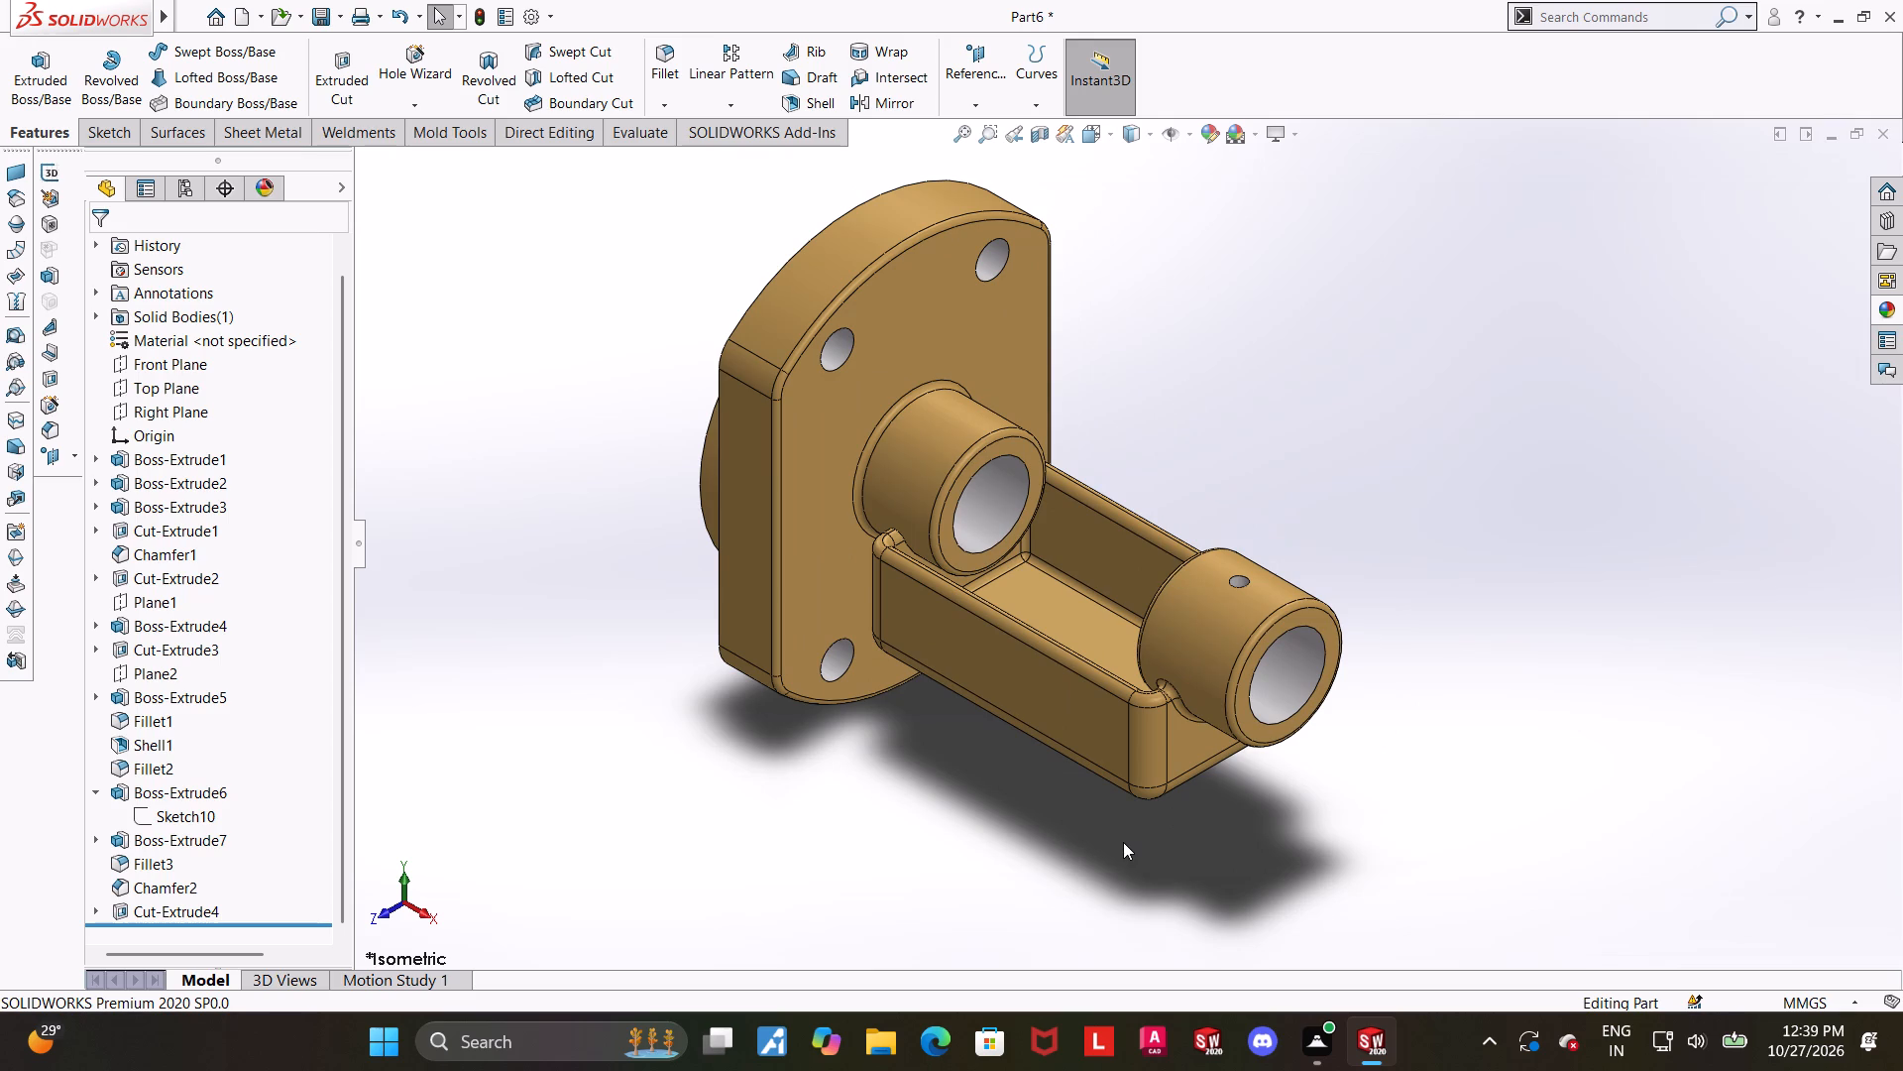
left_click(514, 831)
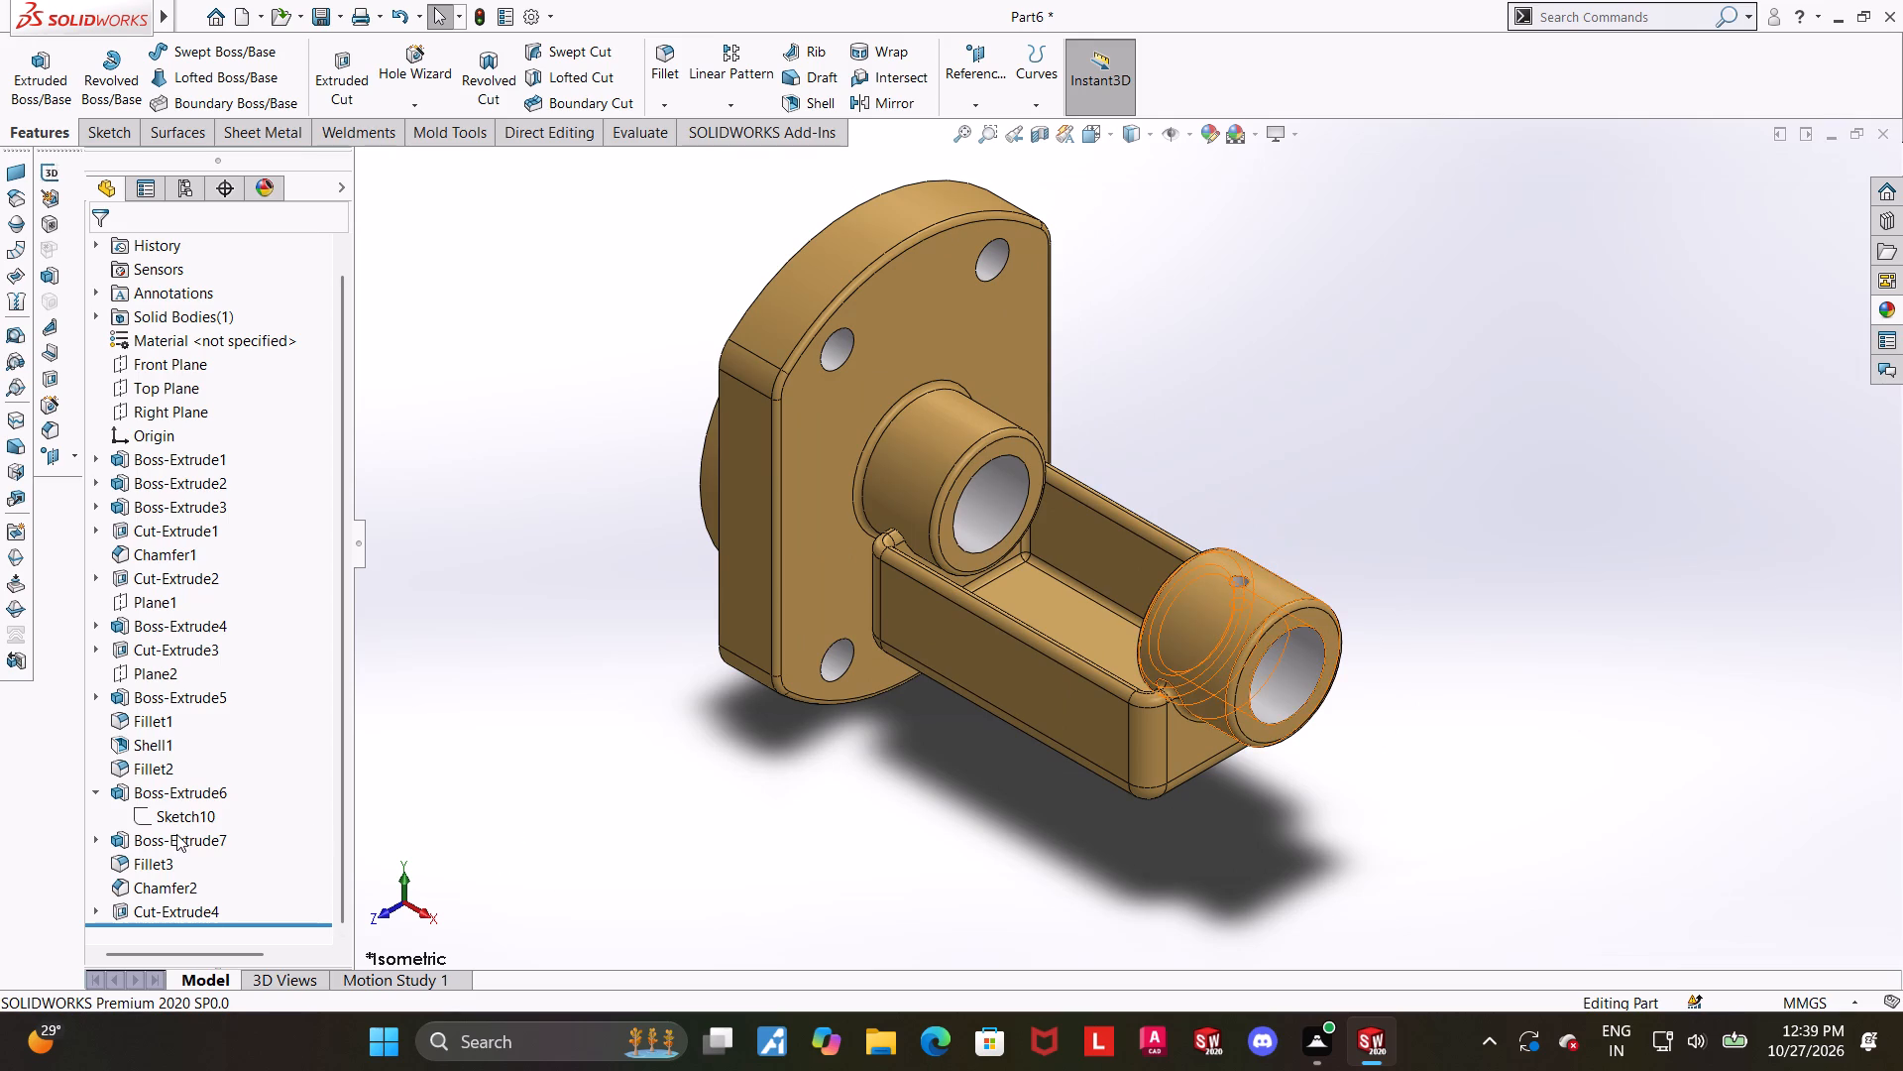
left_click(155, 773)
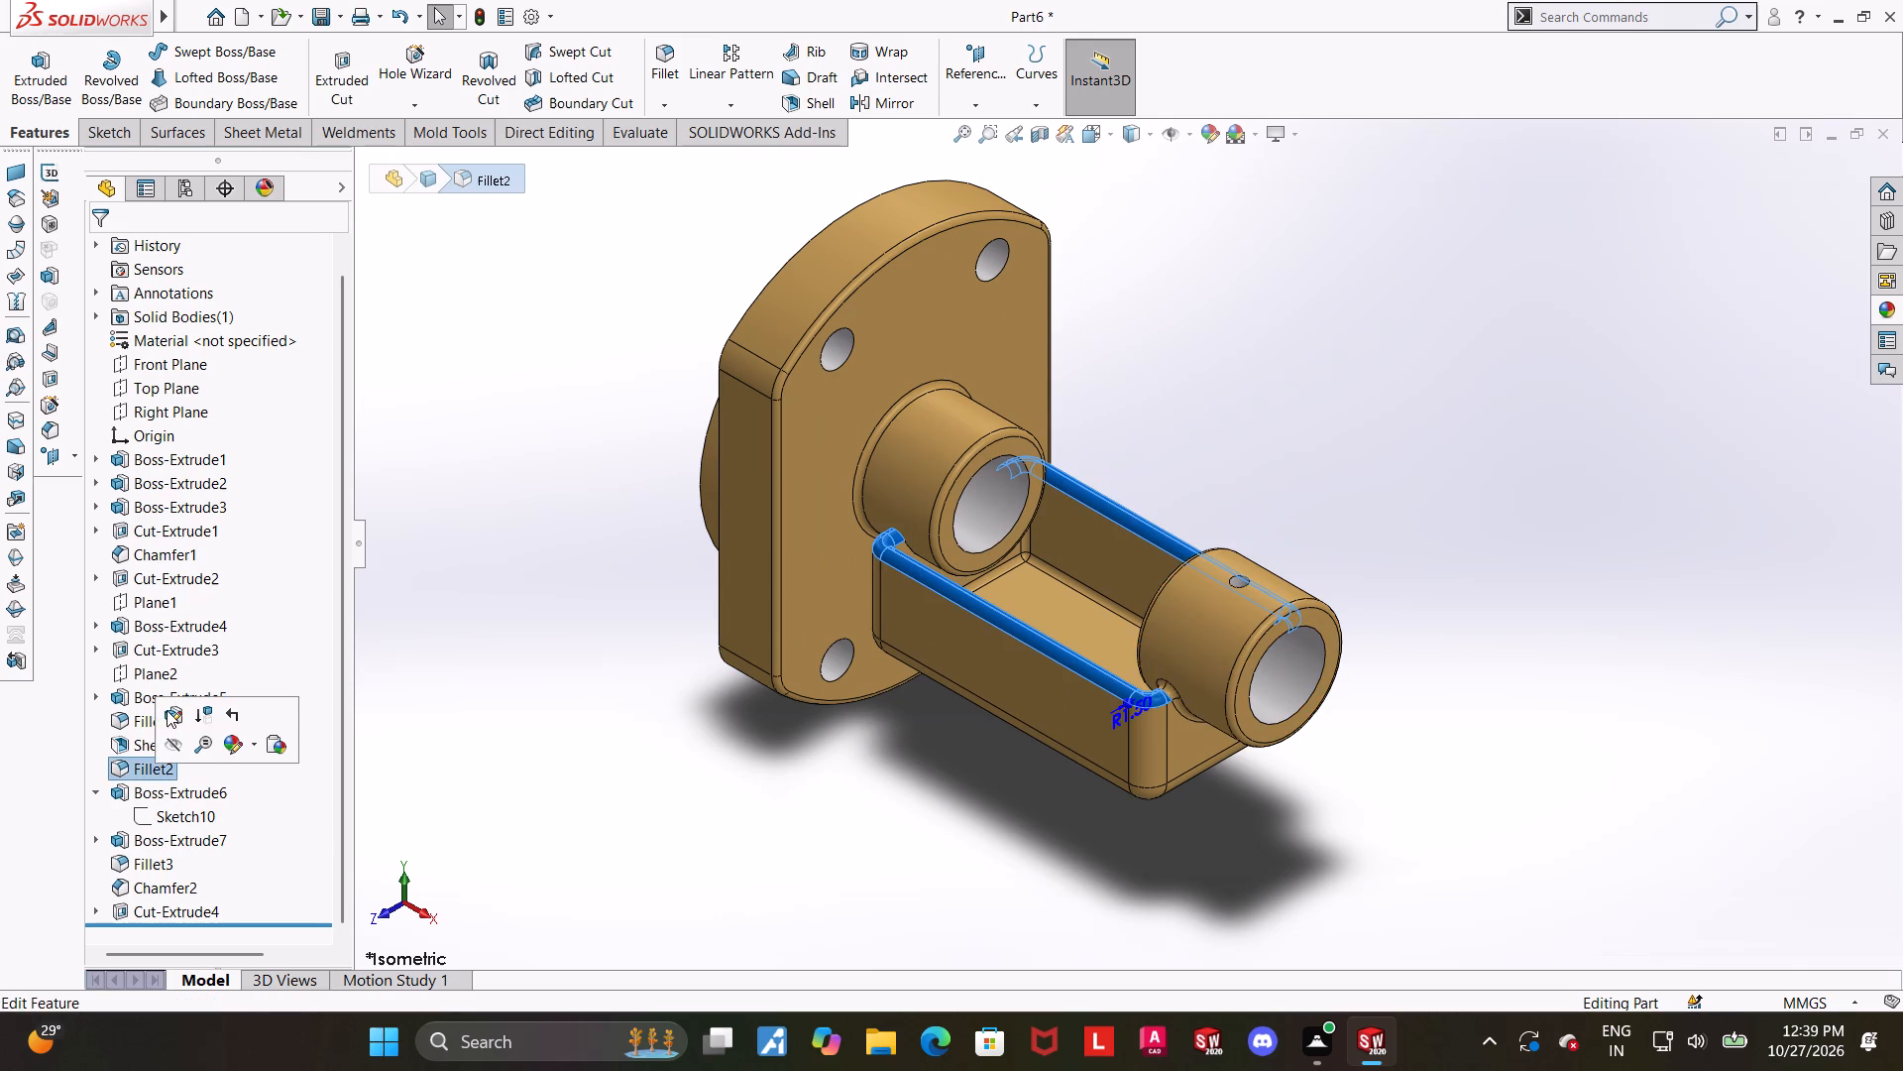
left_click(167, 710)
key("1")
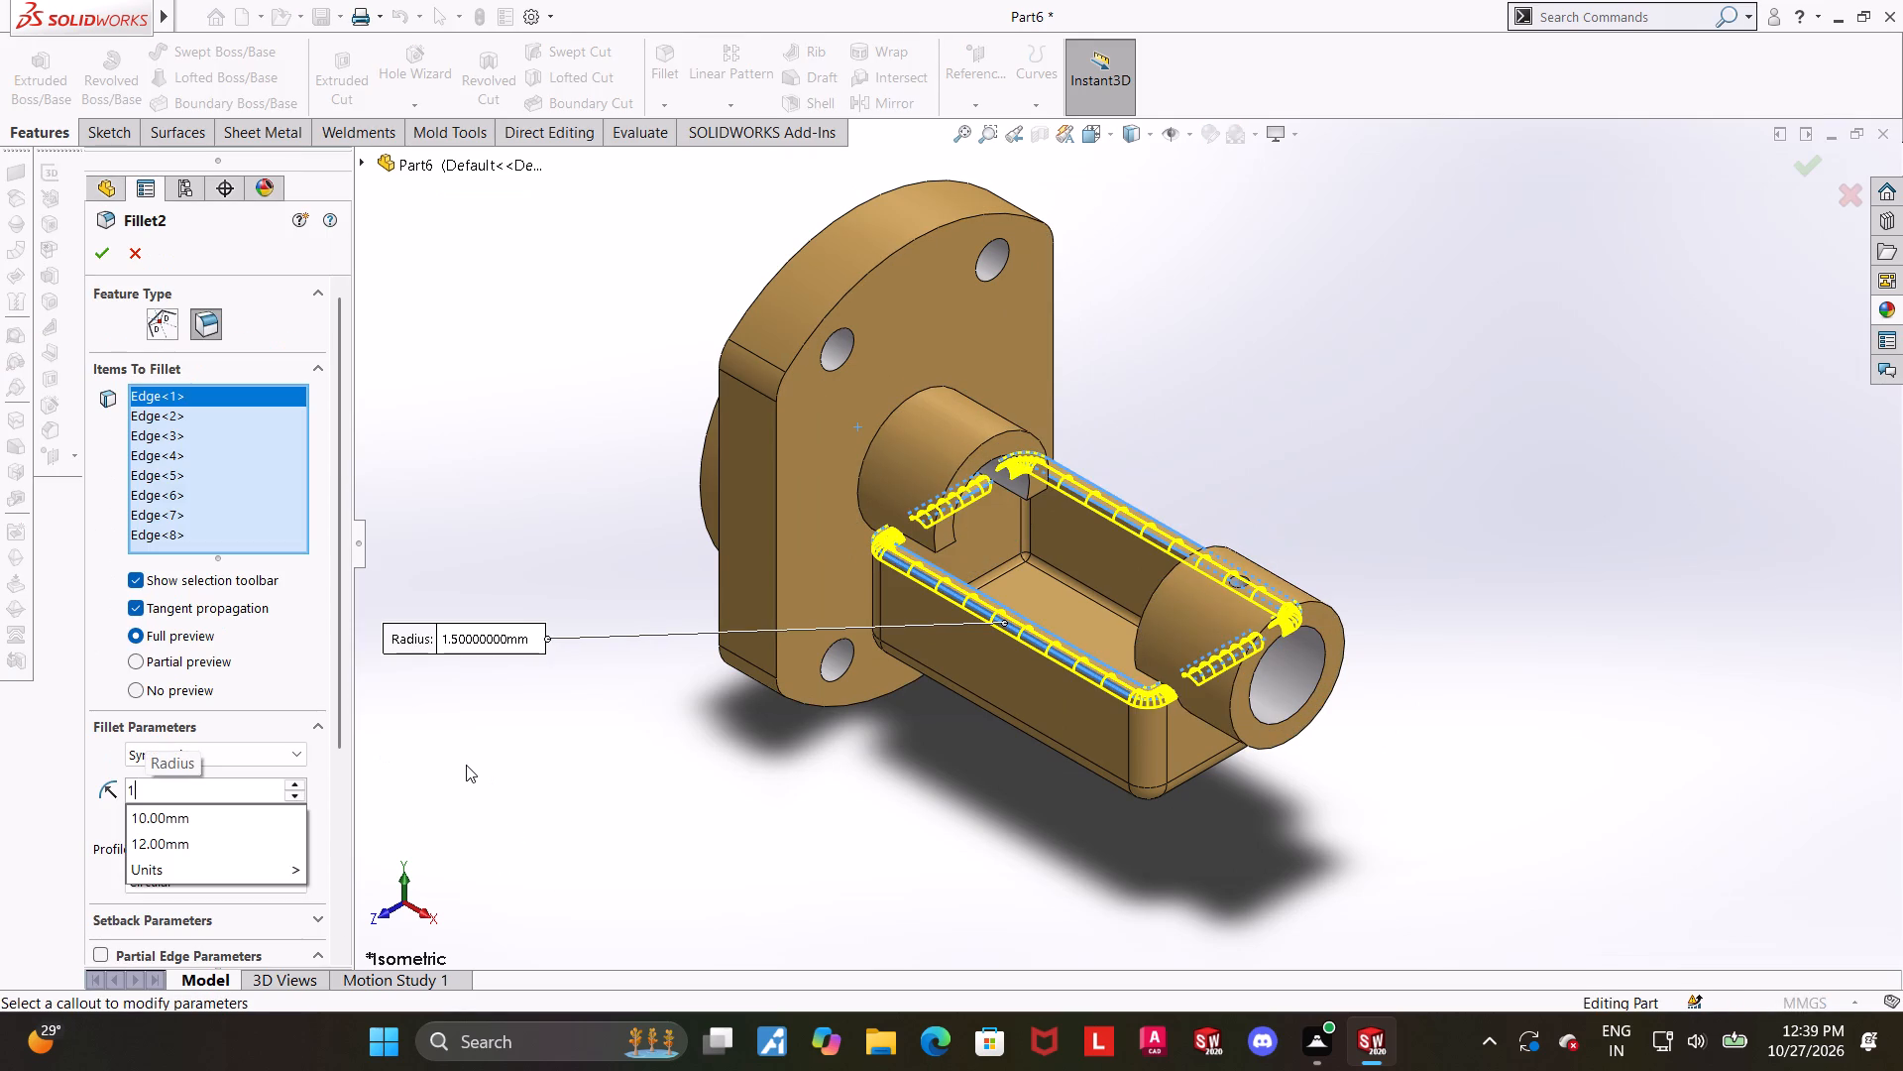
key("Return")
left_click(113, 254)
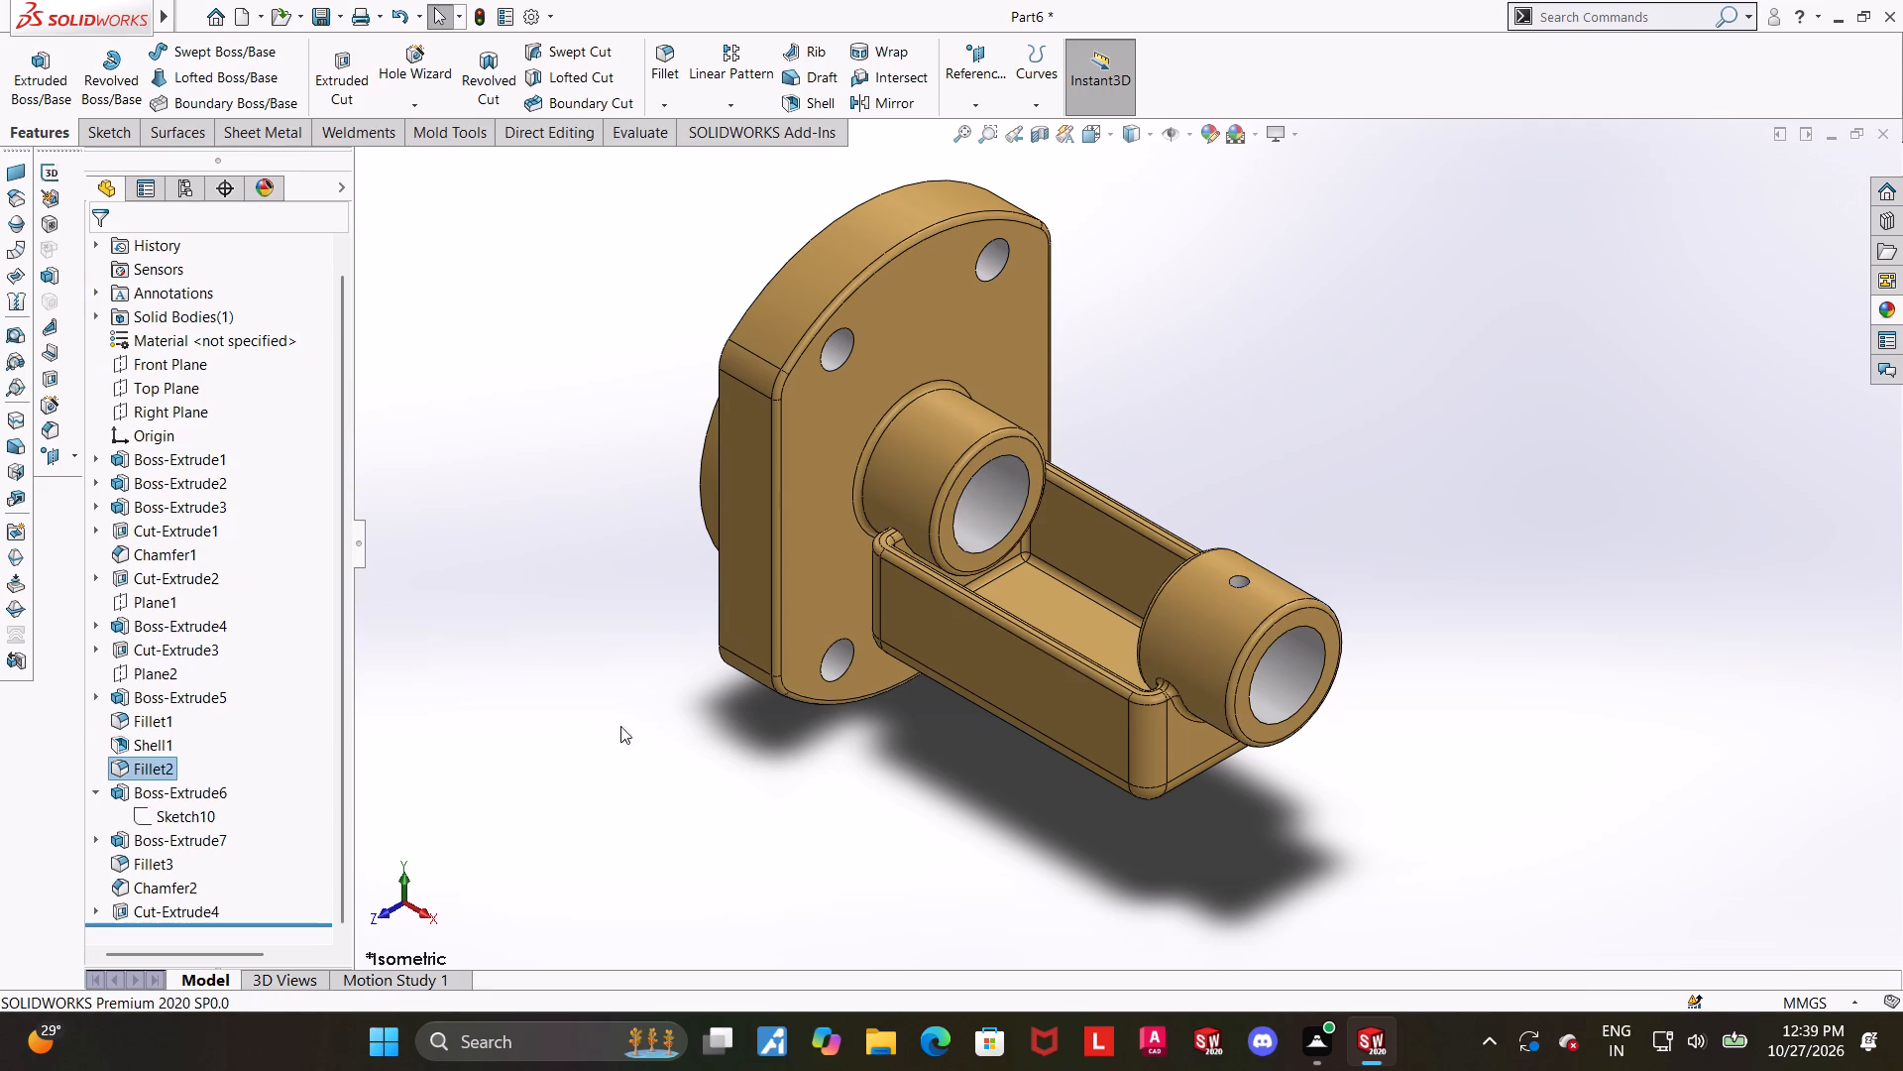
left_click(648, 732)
Set the radius of the shelled block's upper rim fillet (Fillet2) to 2 mm.
scroll(1148, 679, "down", 5)
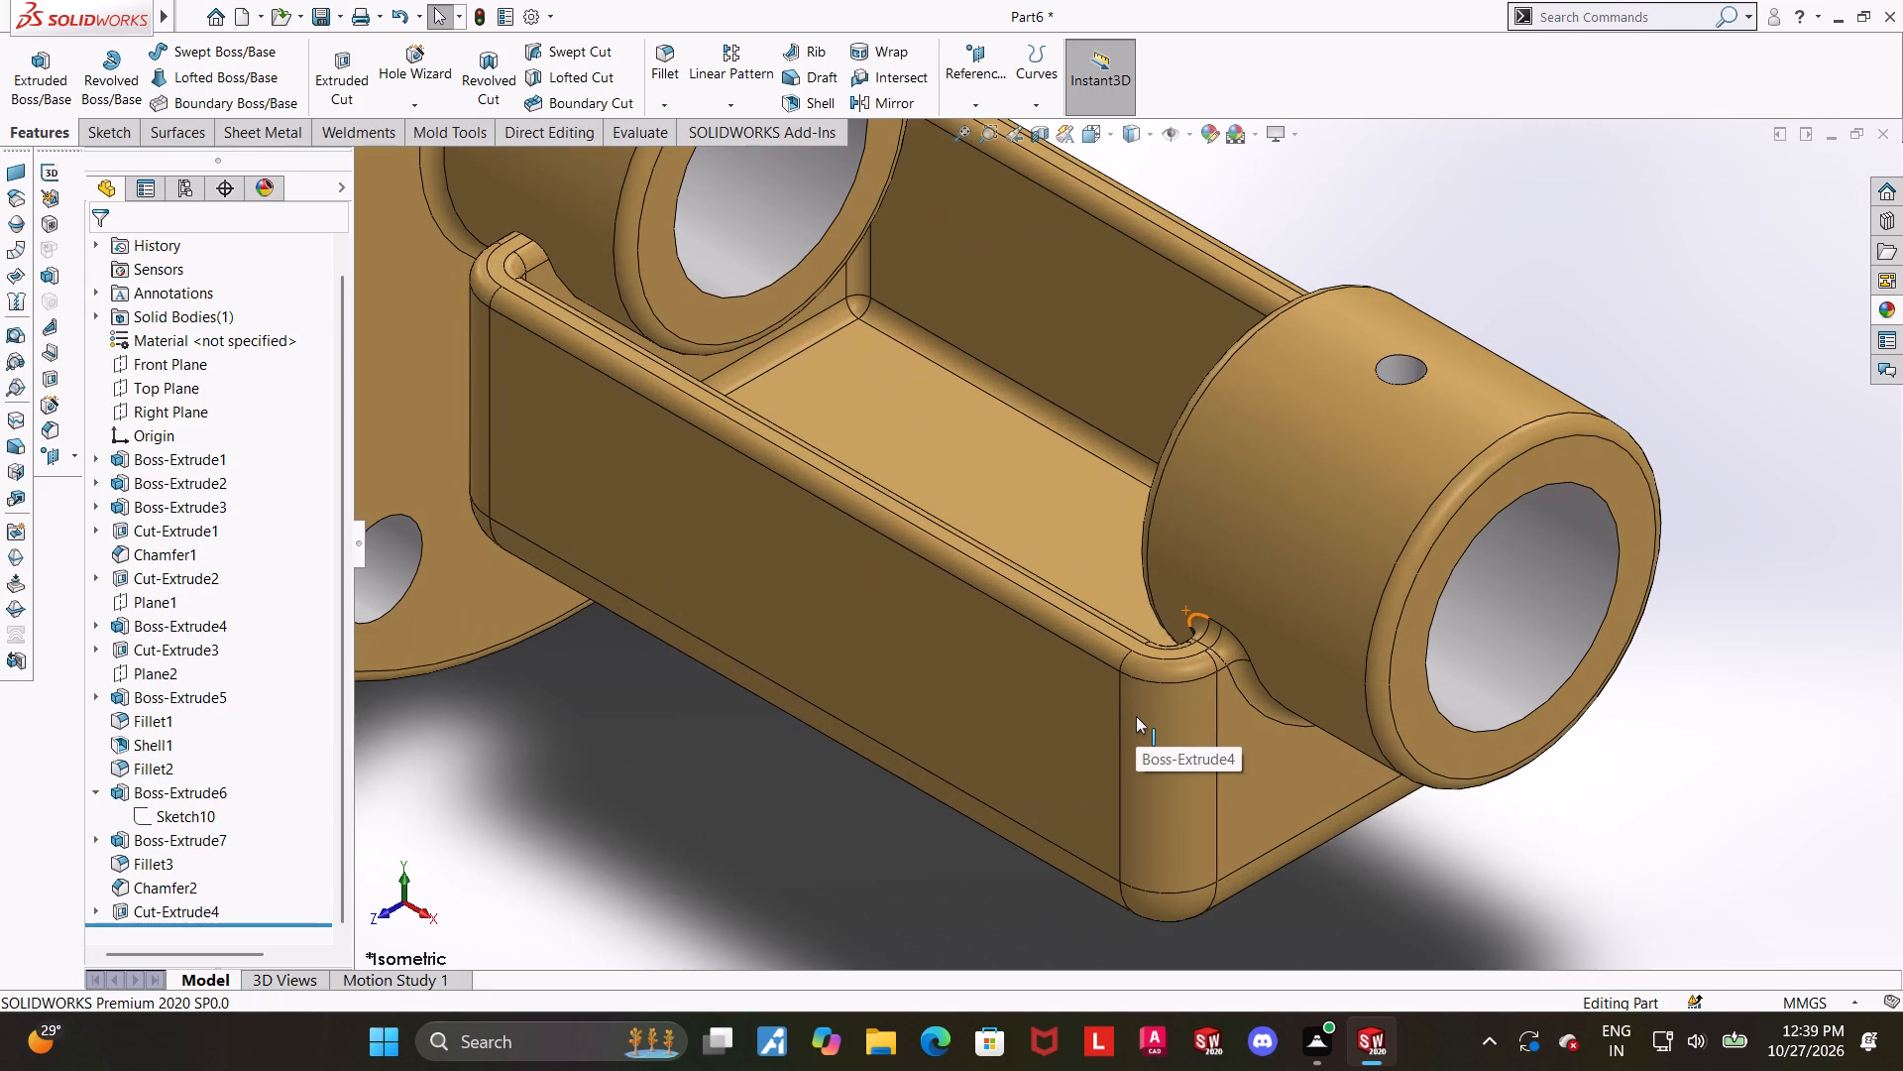
scroll(1136, 716, "up", 1)
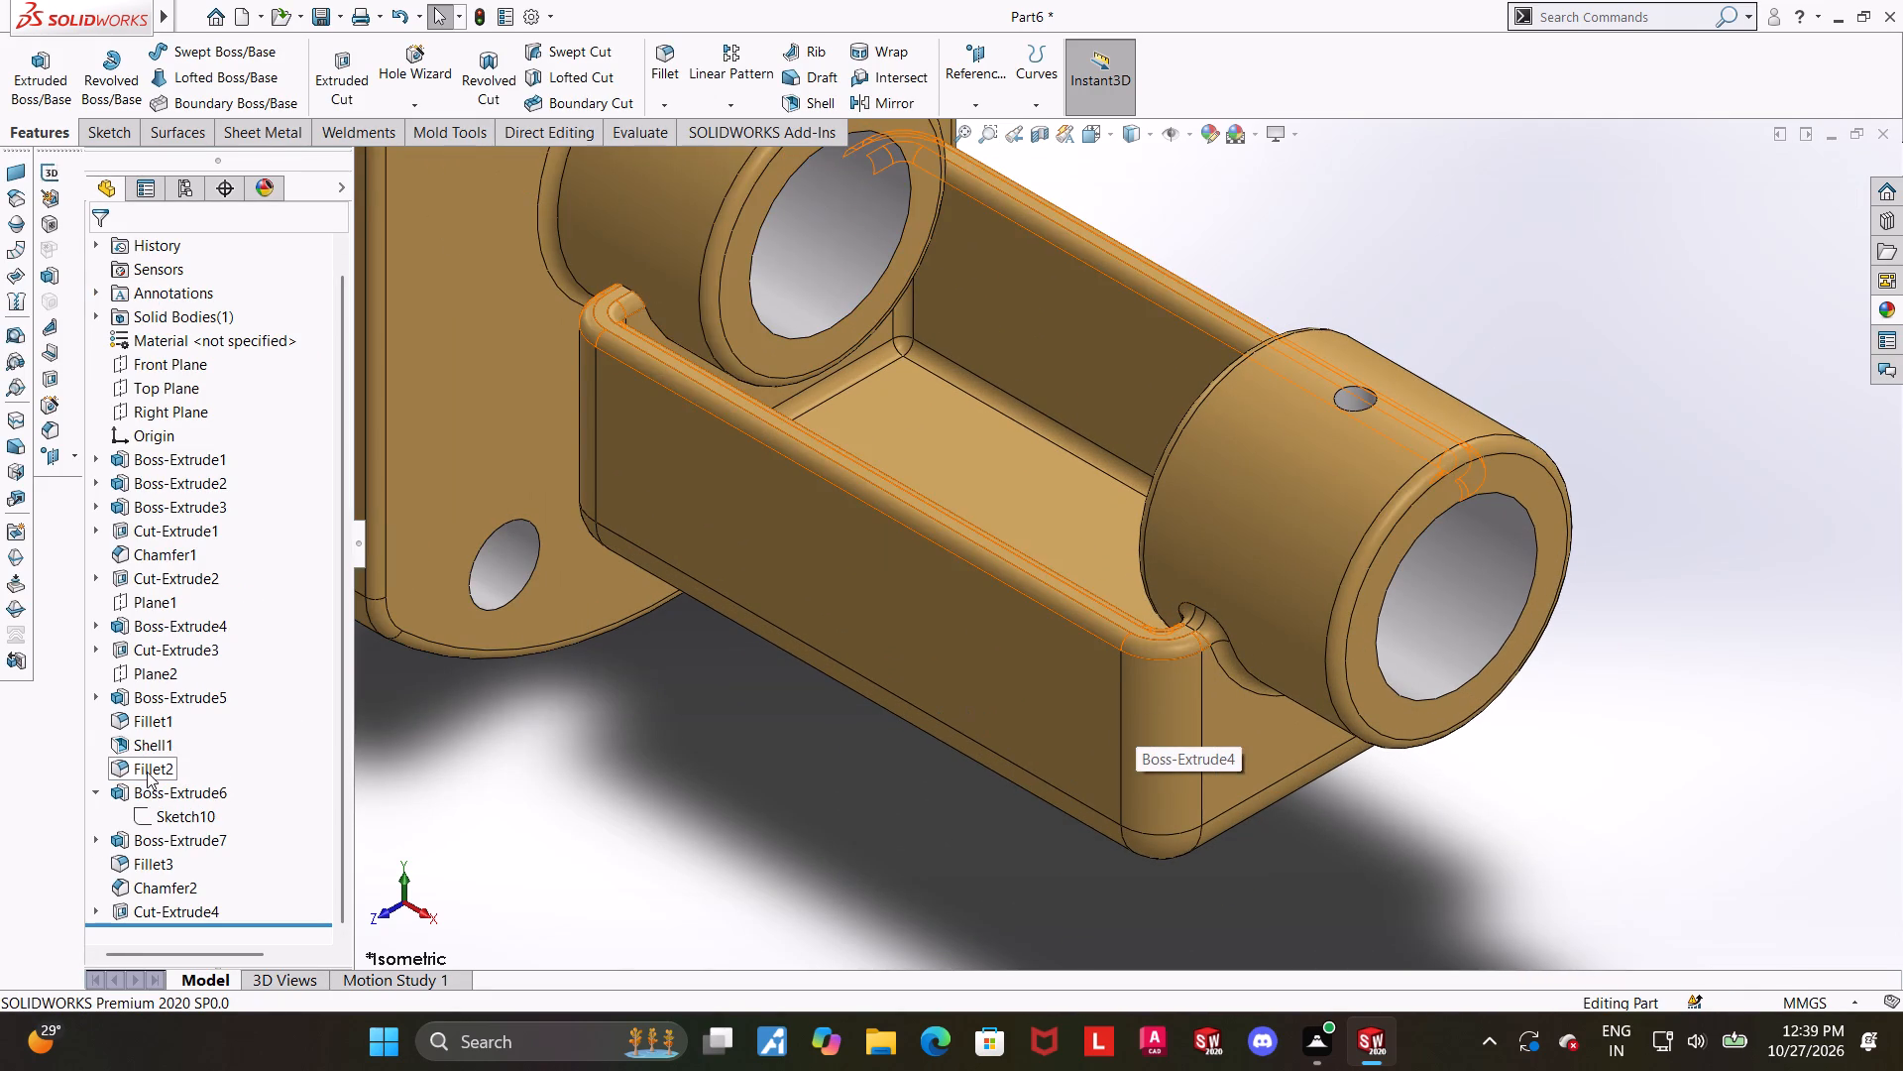
left_click(147, 772)
left_click(160, 715)
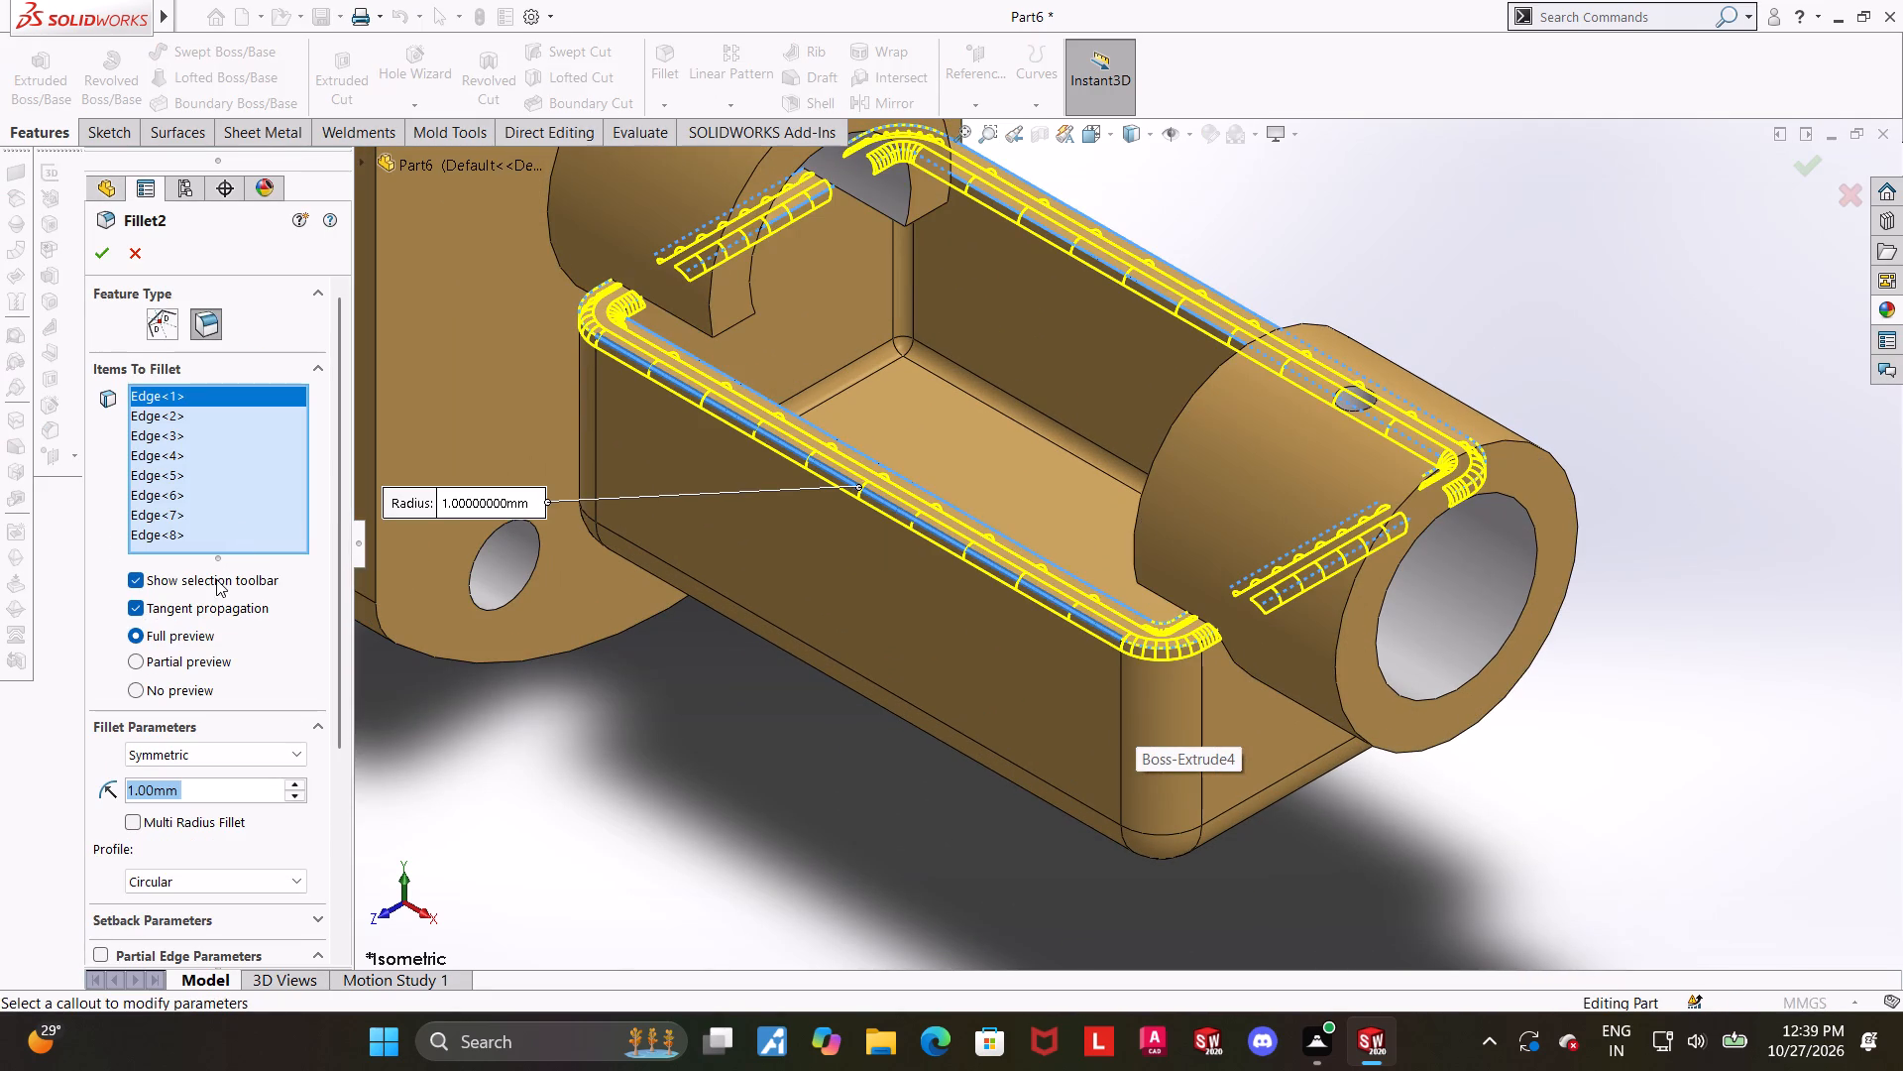
key("2")
key("Return")
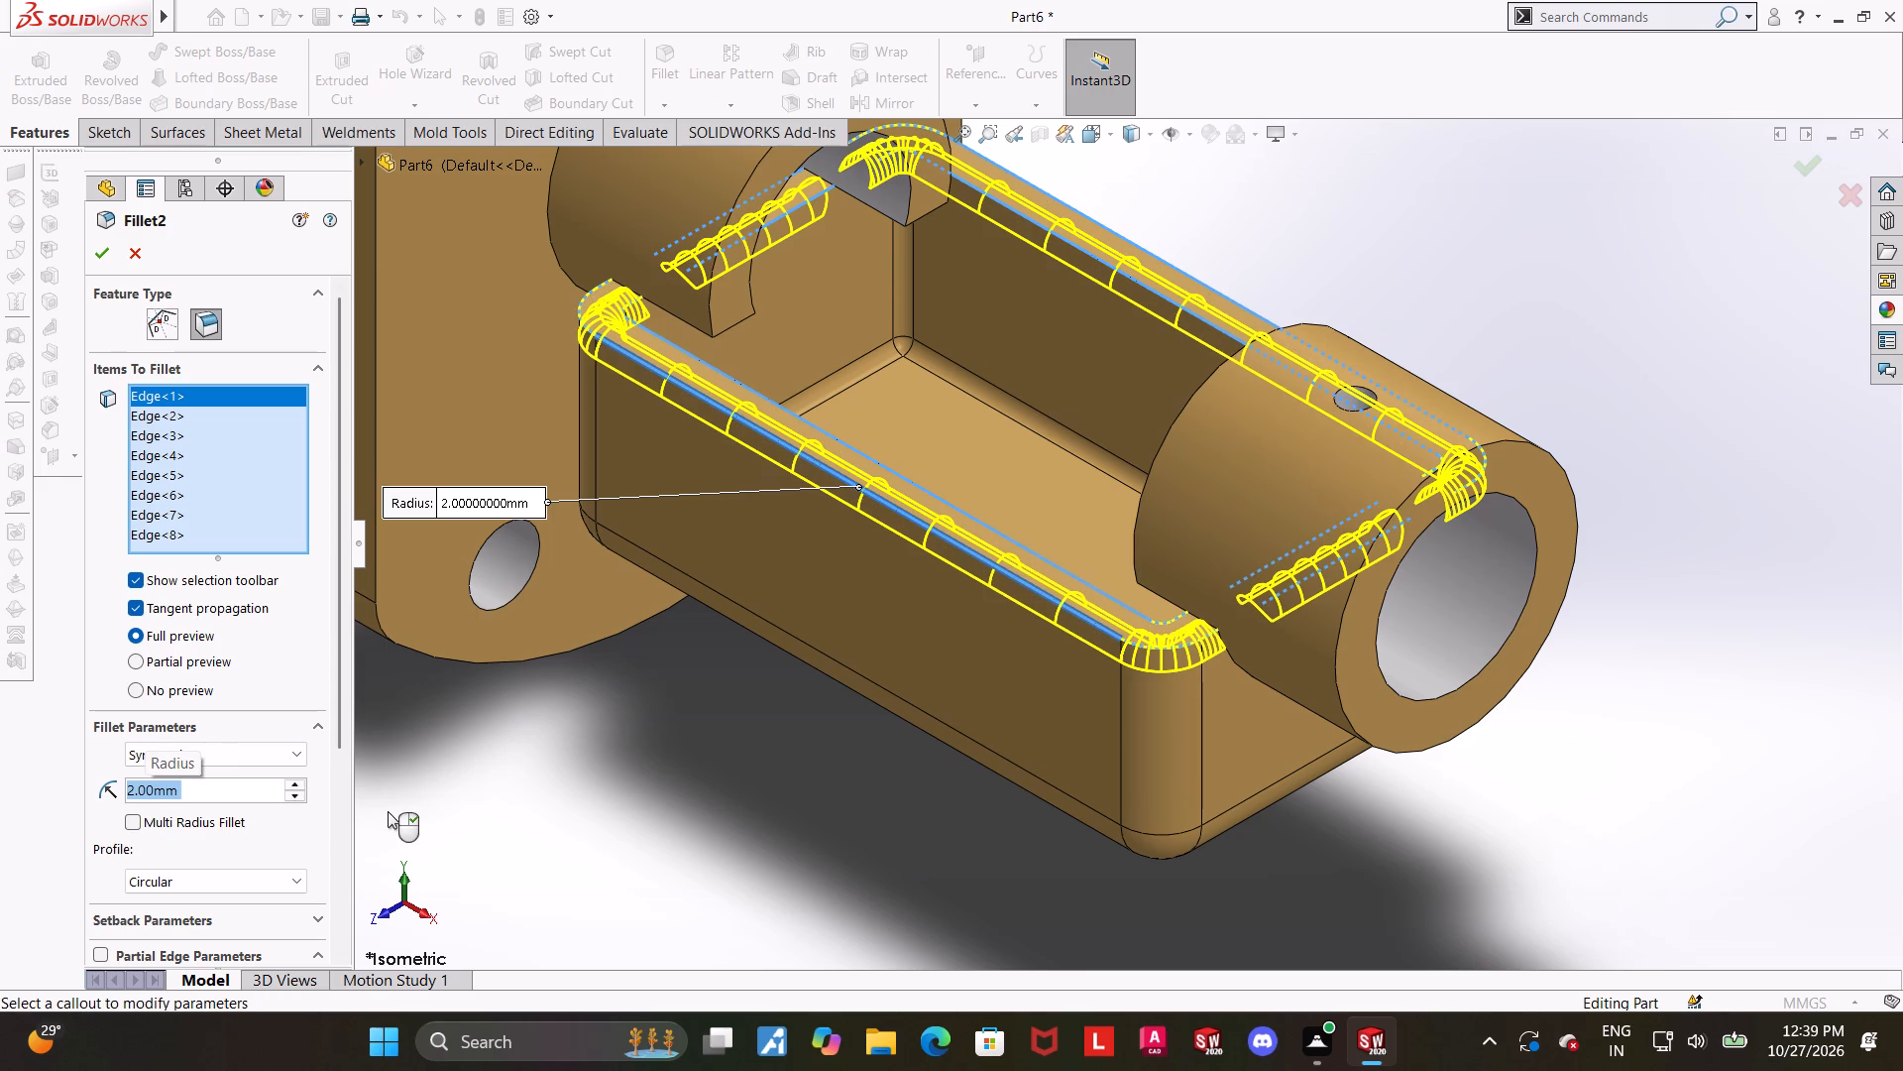
left_click(104, 263)
left_click(791, 775)
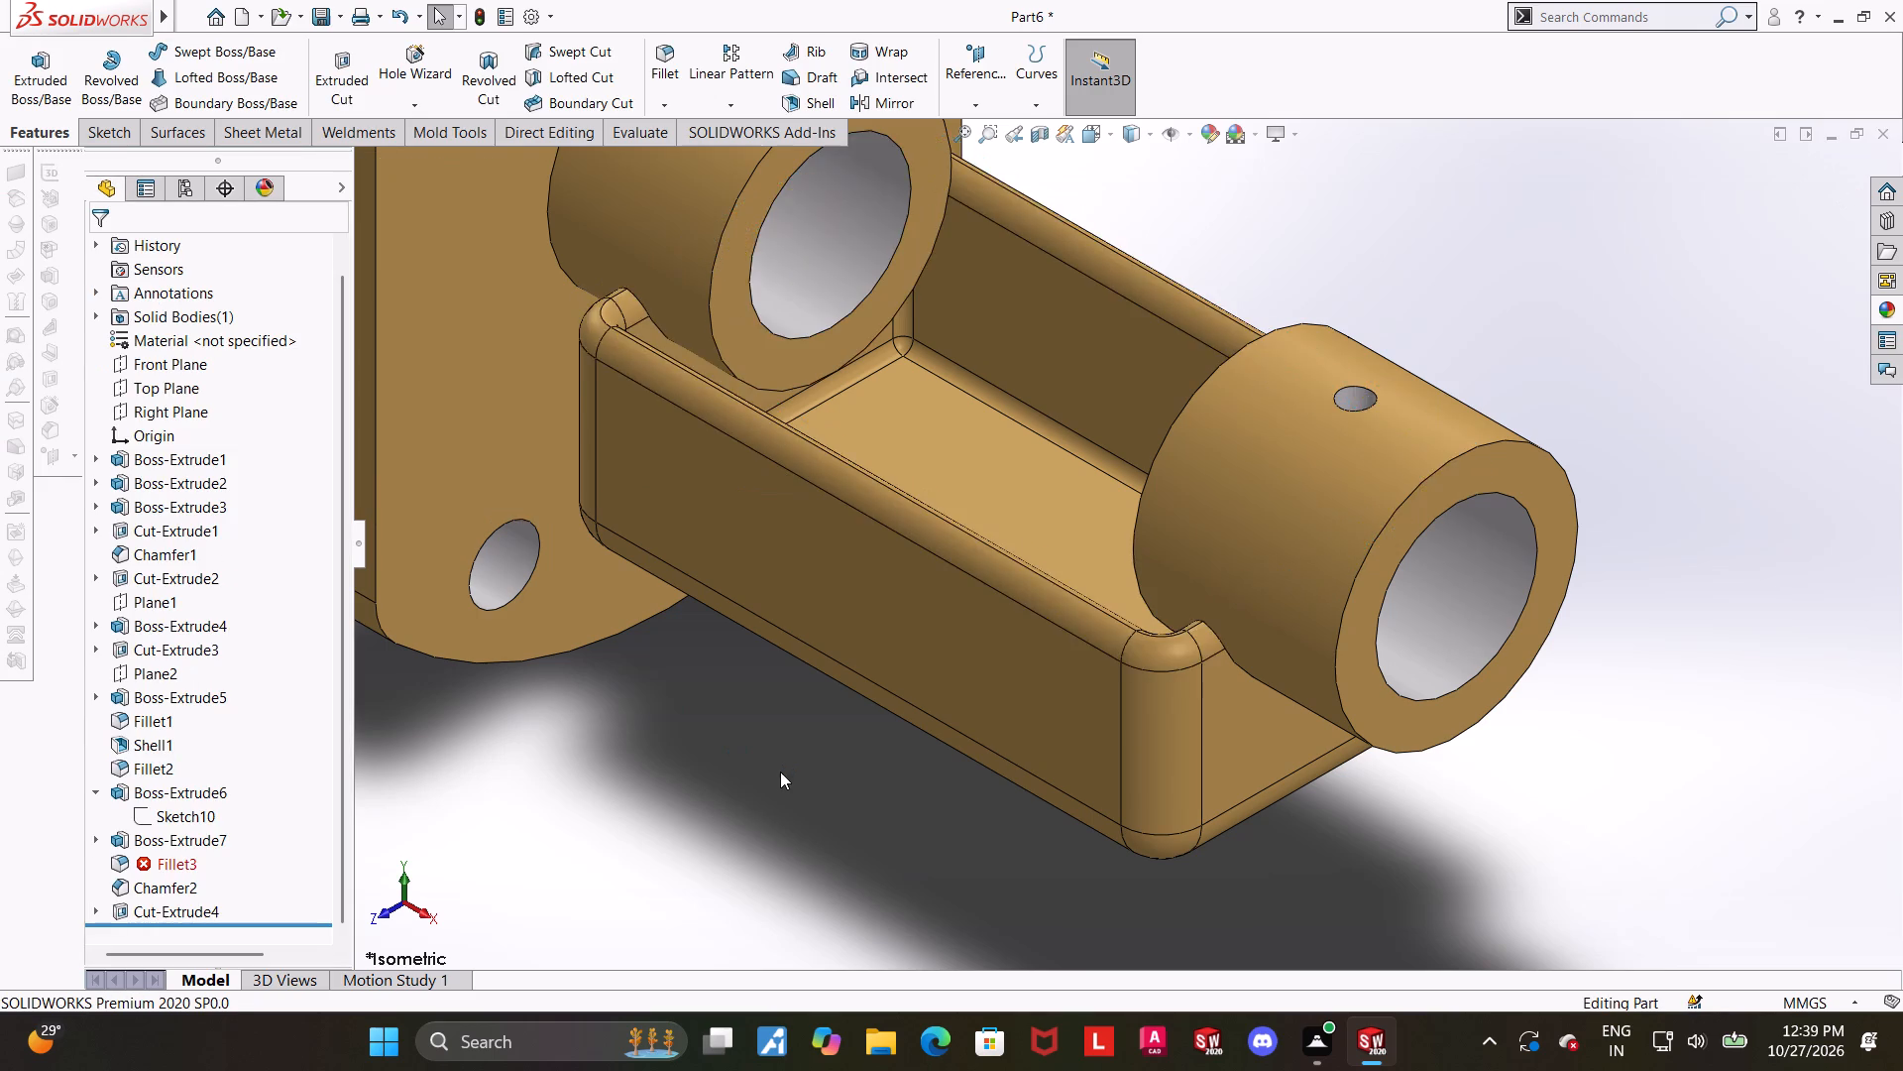
scroll(780, 772, "up", 2)
left_click(940, 747)
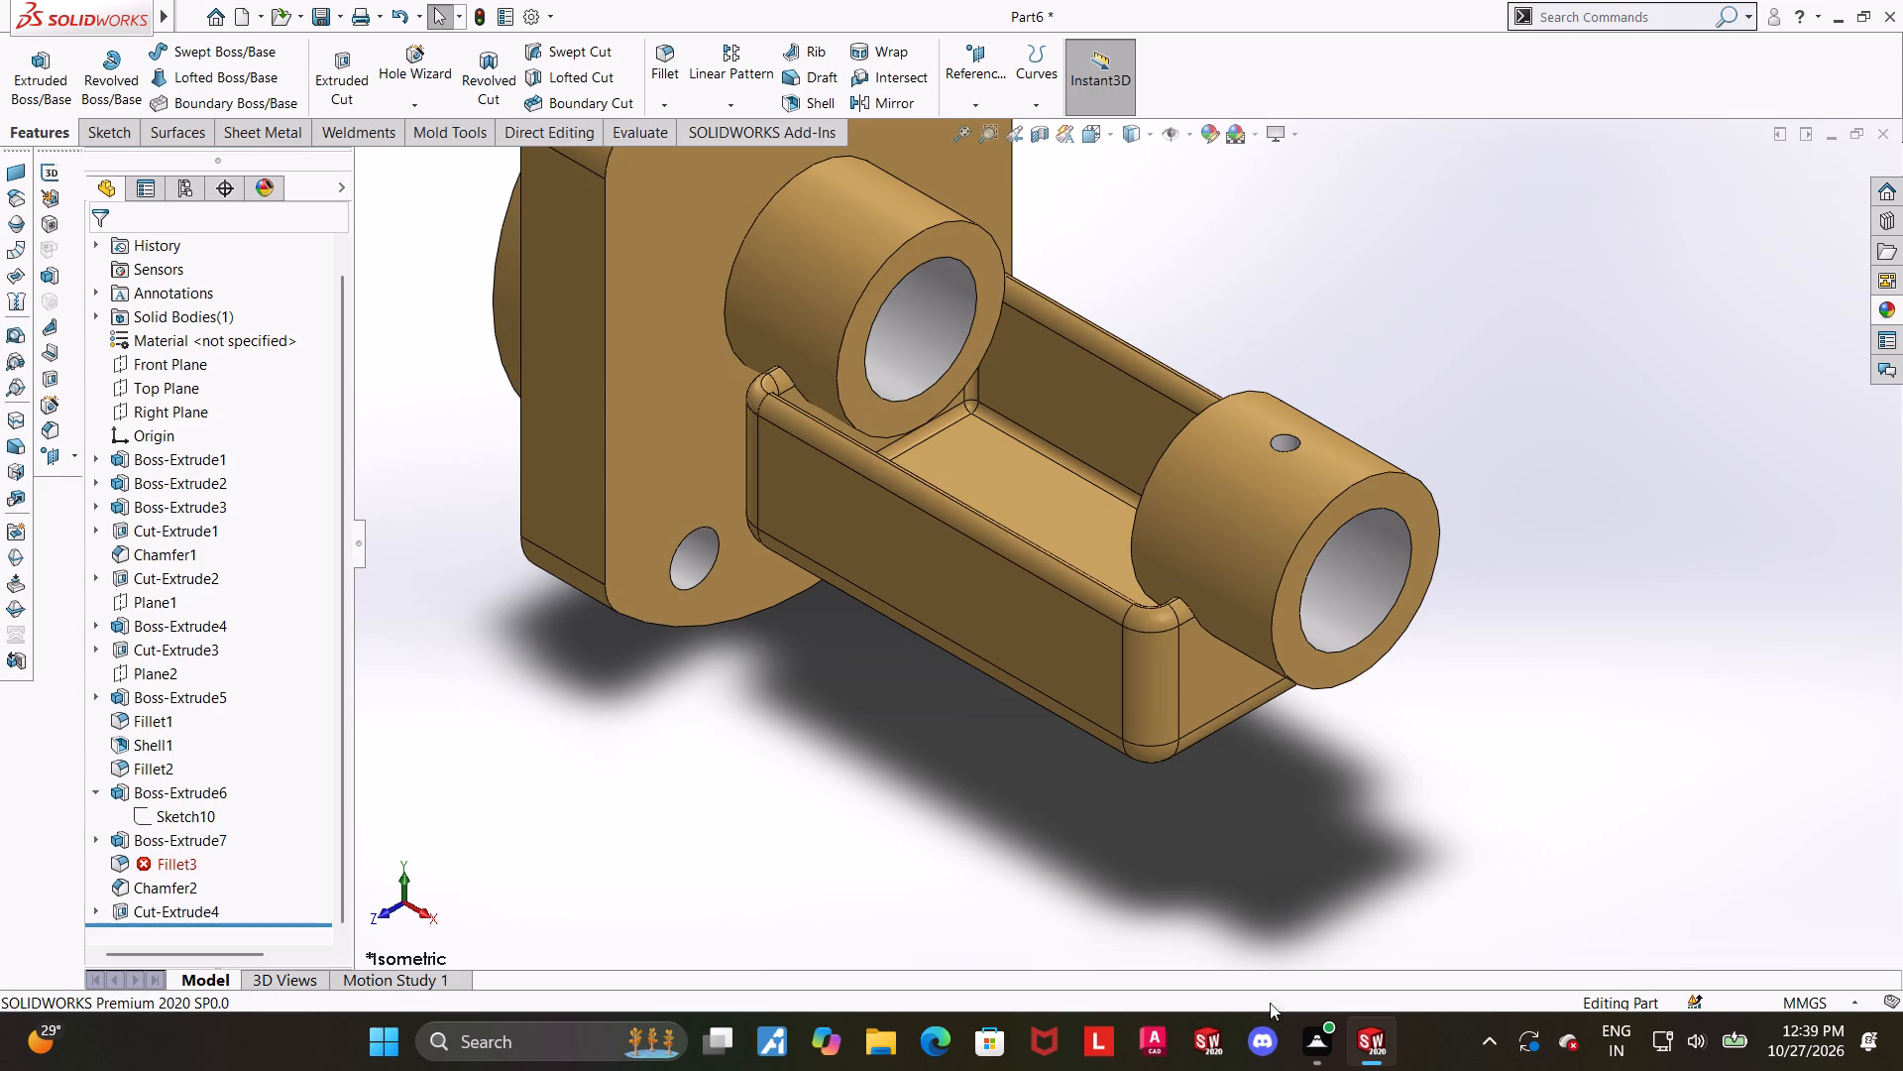
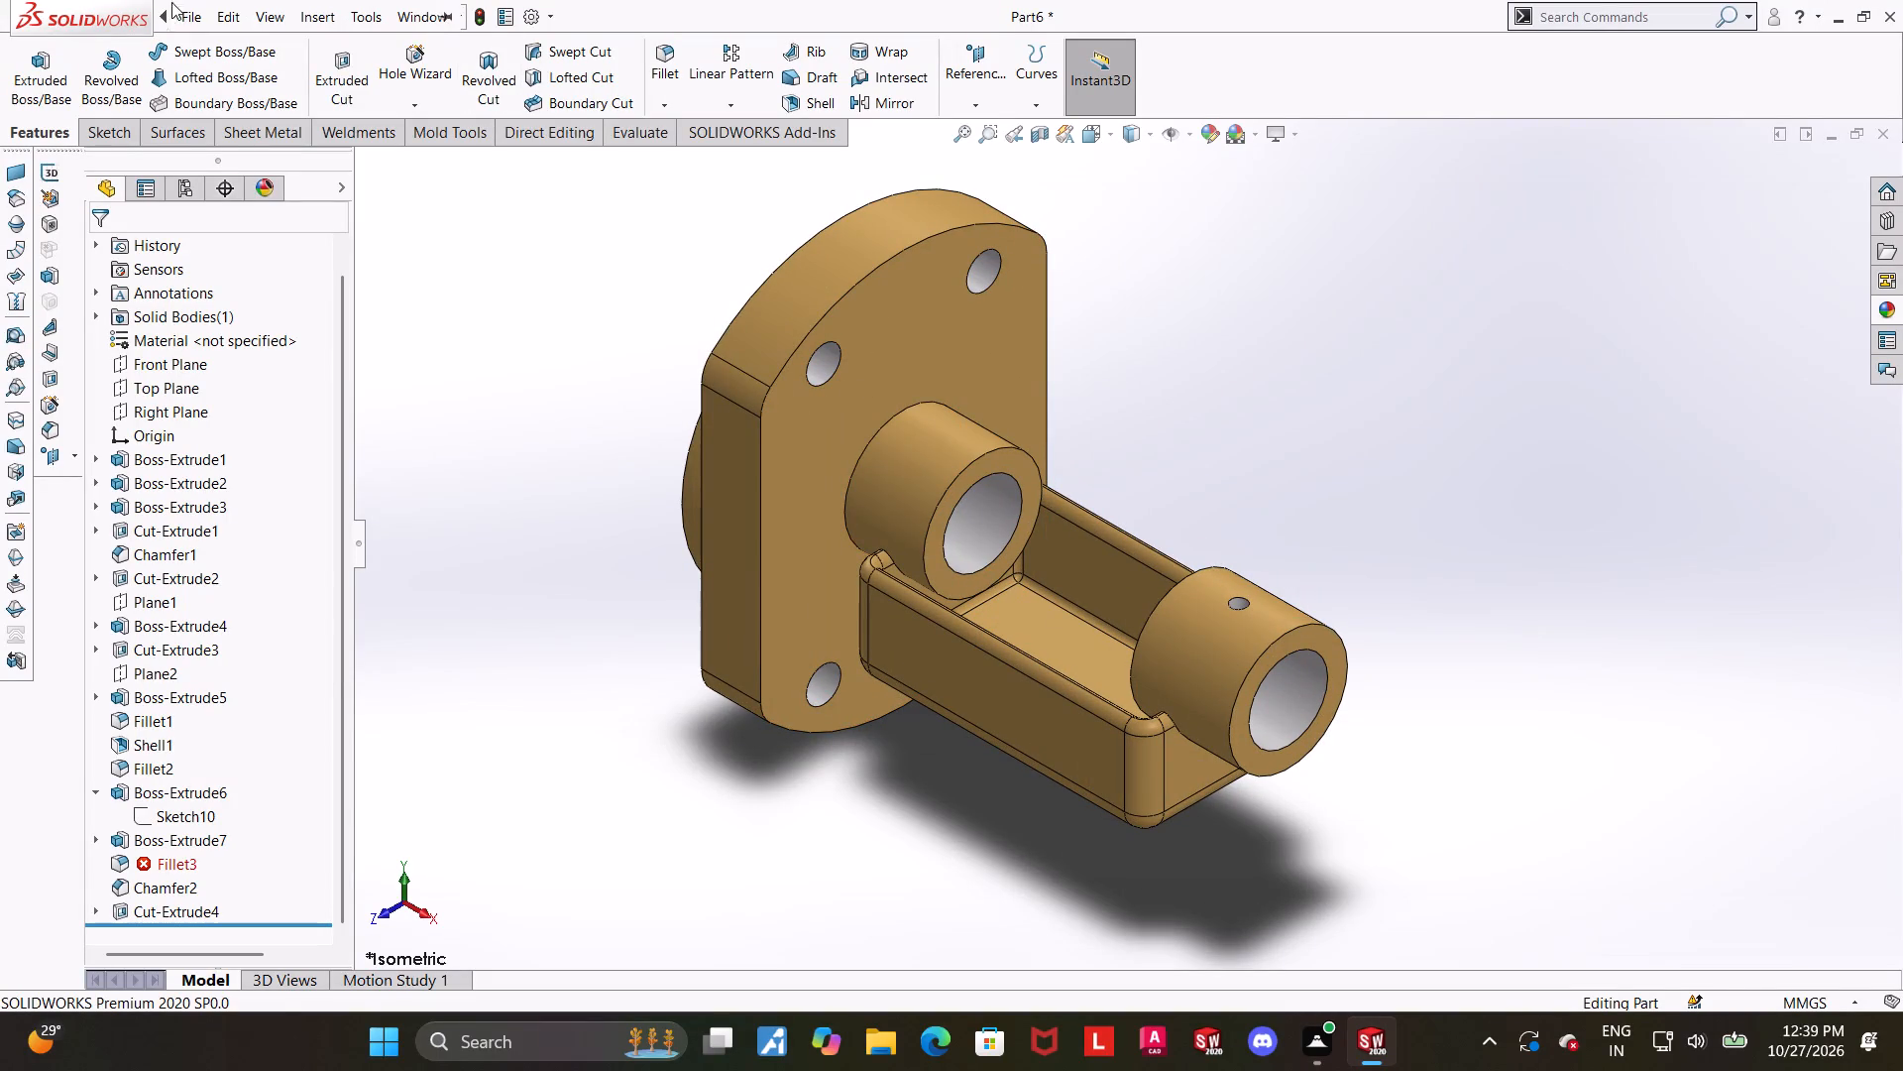
Save the part in the Downloads folder as "extended journal flange", accepting the save despite rebuild errors.
left_click(217, 265)
type("extended")
key("space")
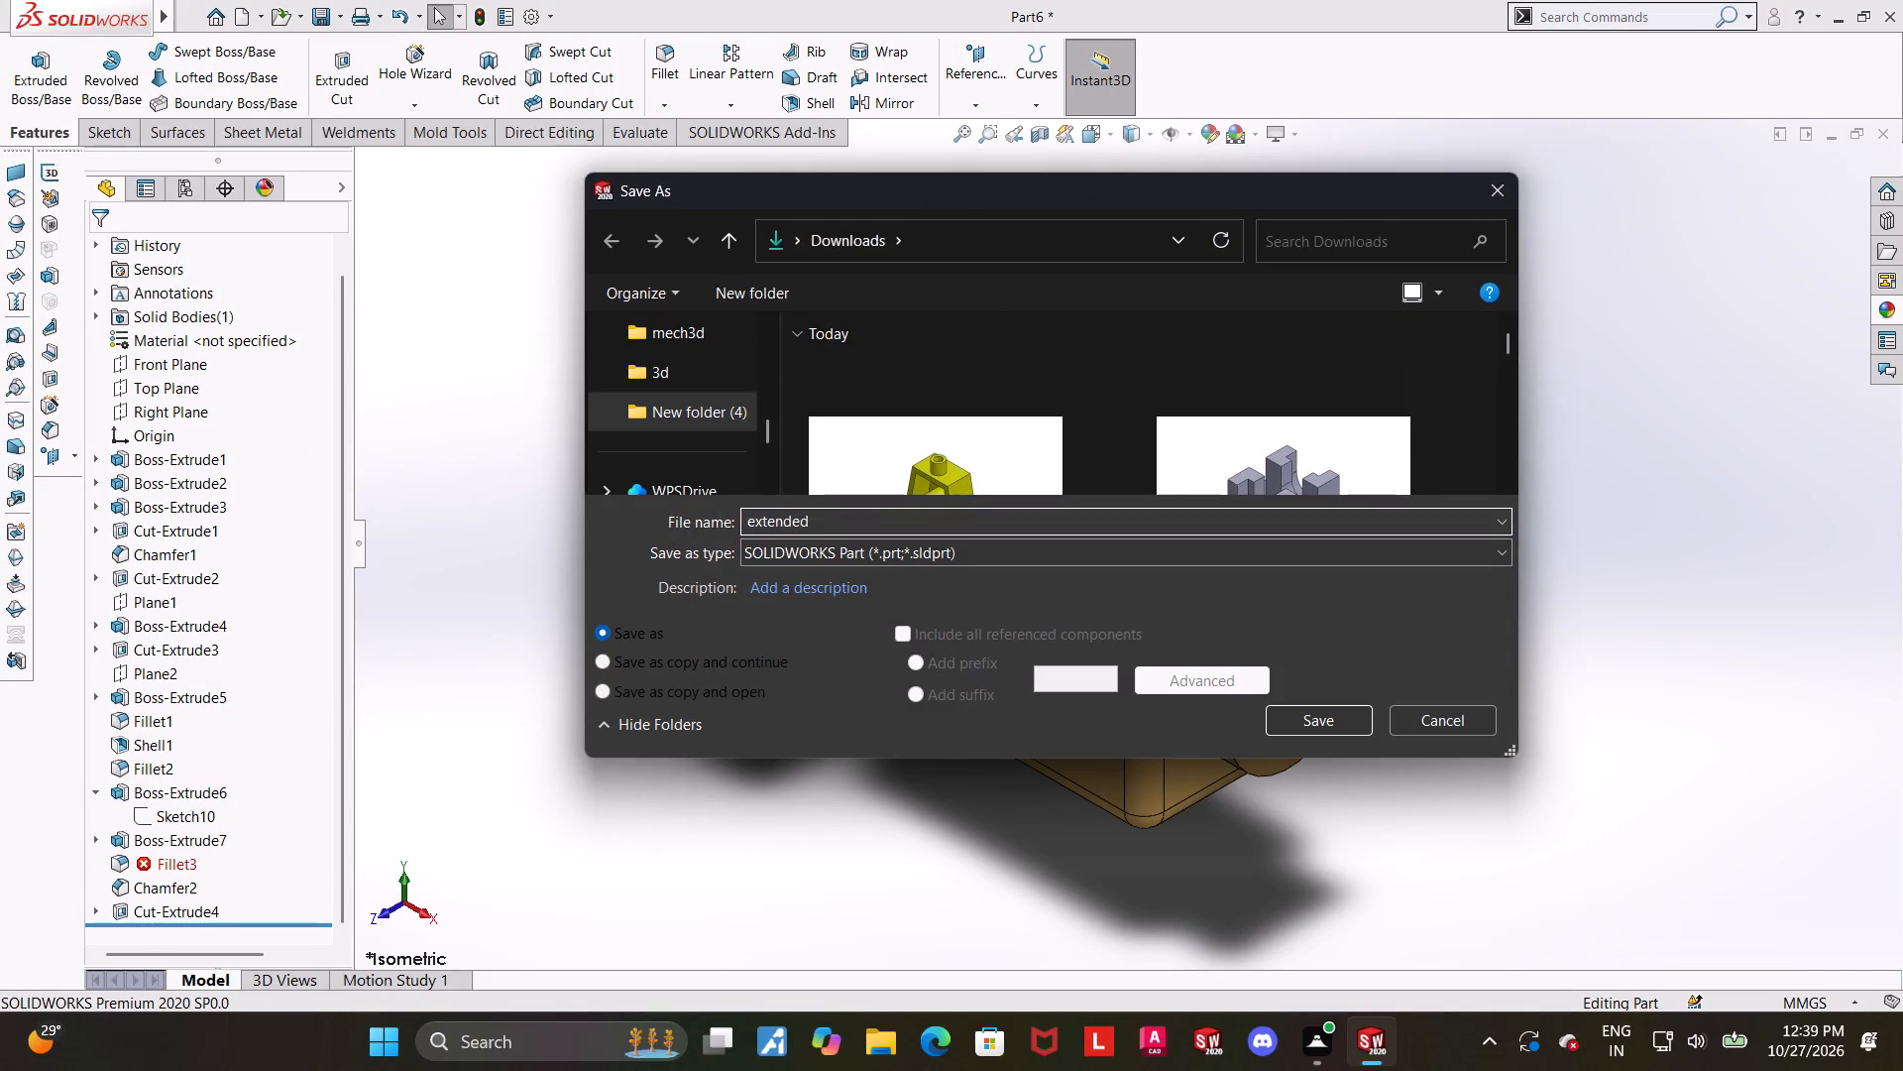
type("journal flange")
key("Return")
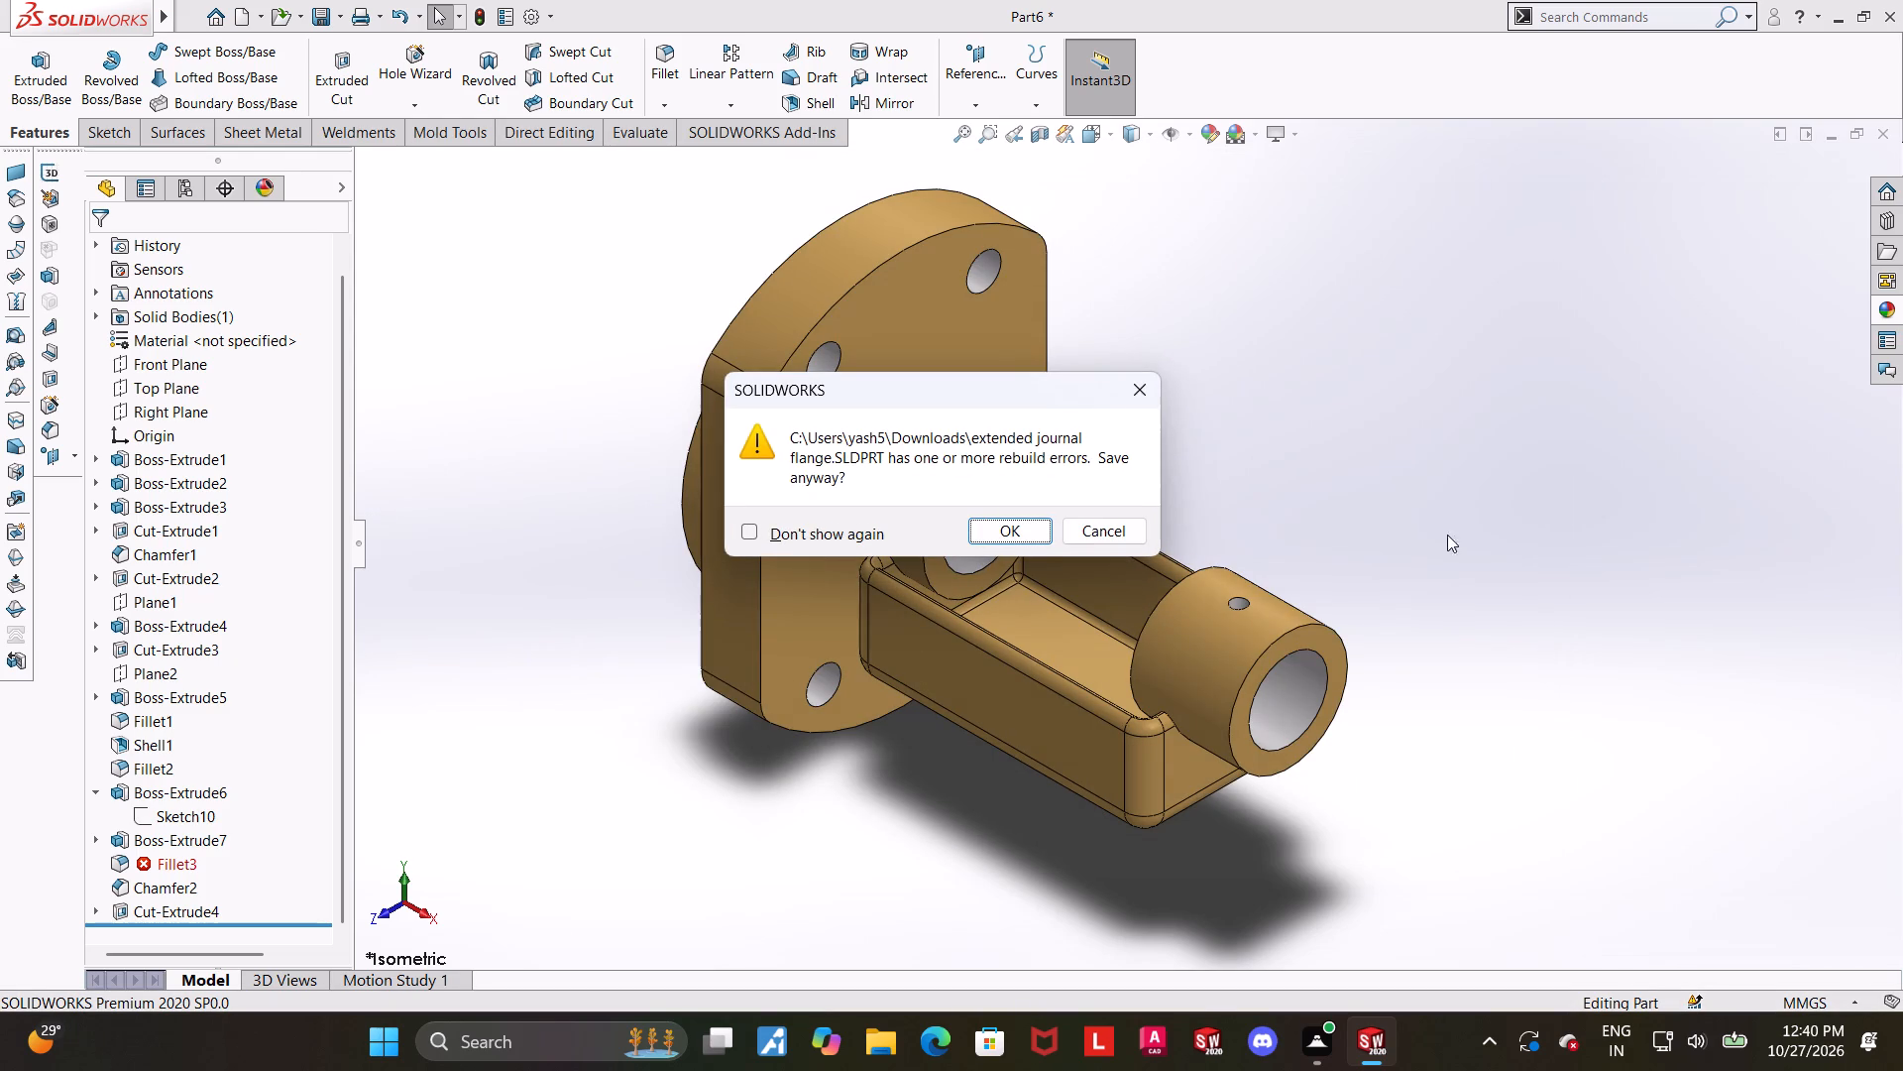
left_click(988, 530)
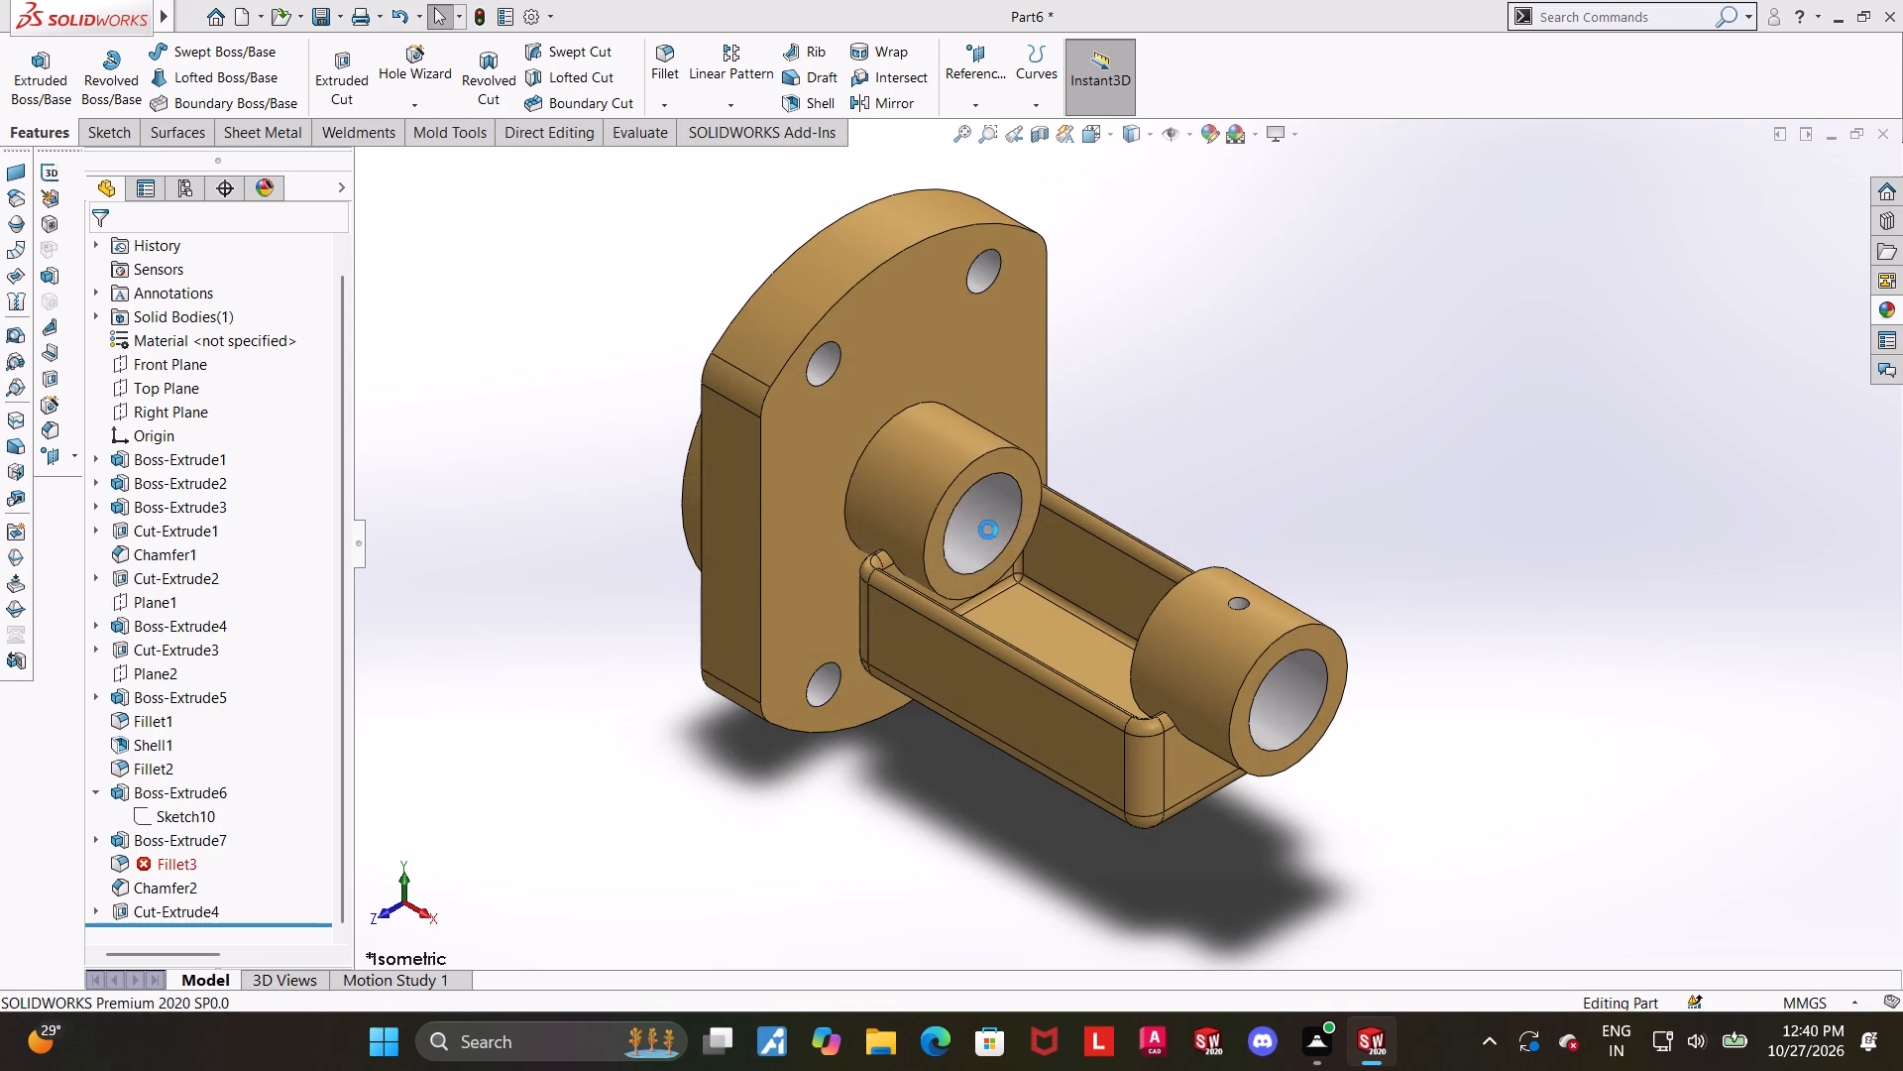
left_click(543, 456)
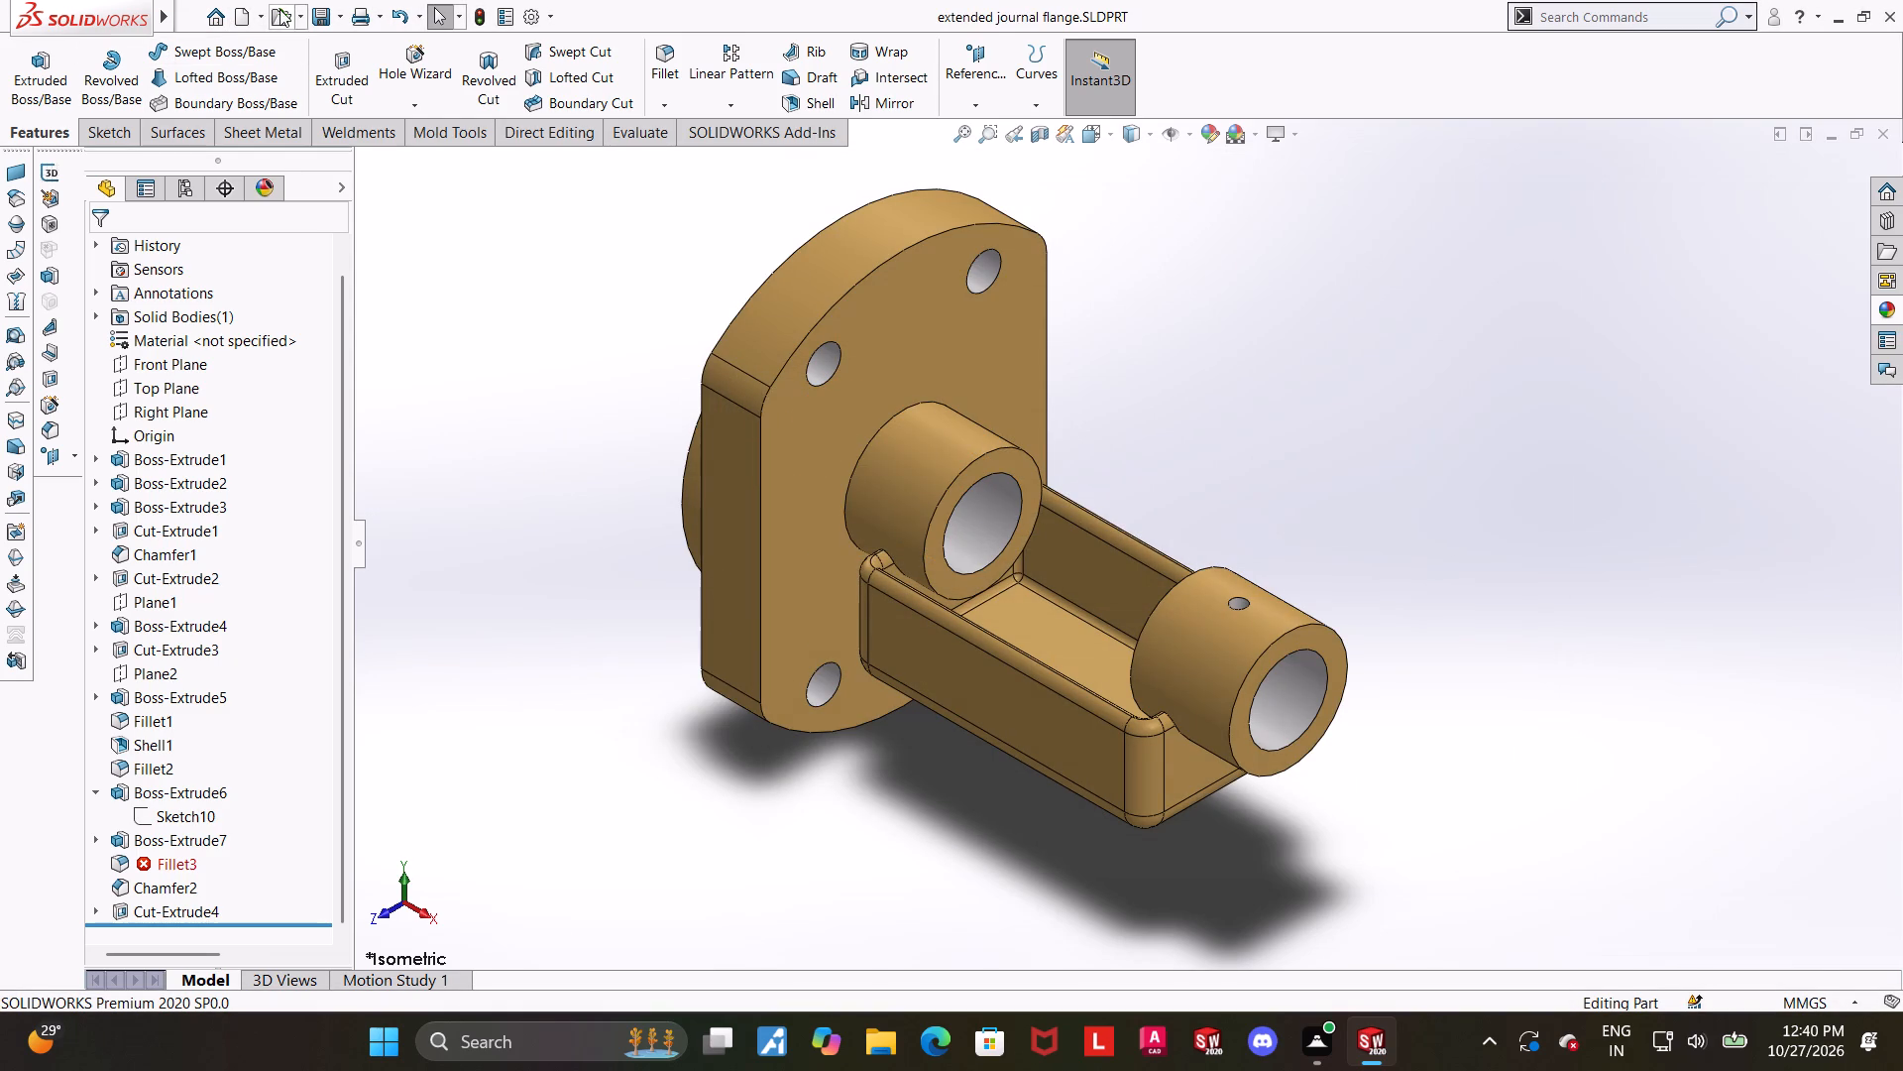
left_click(317, 11)
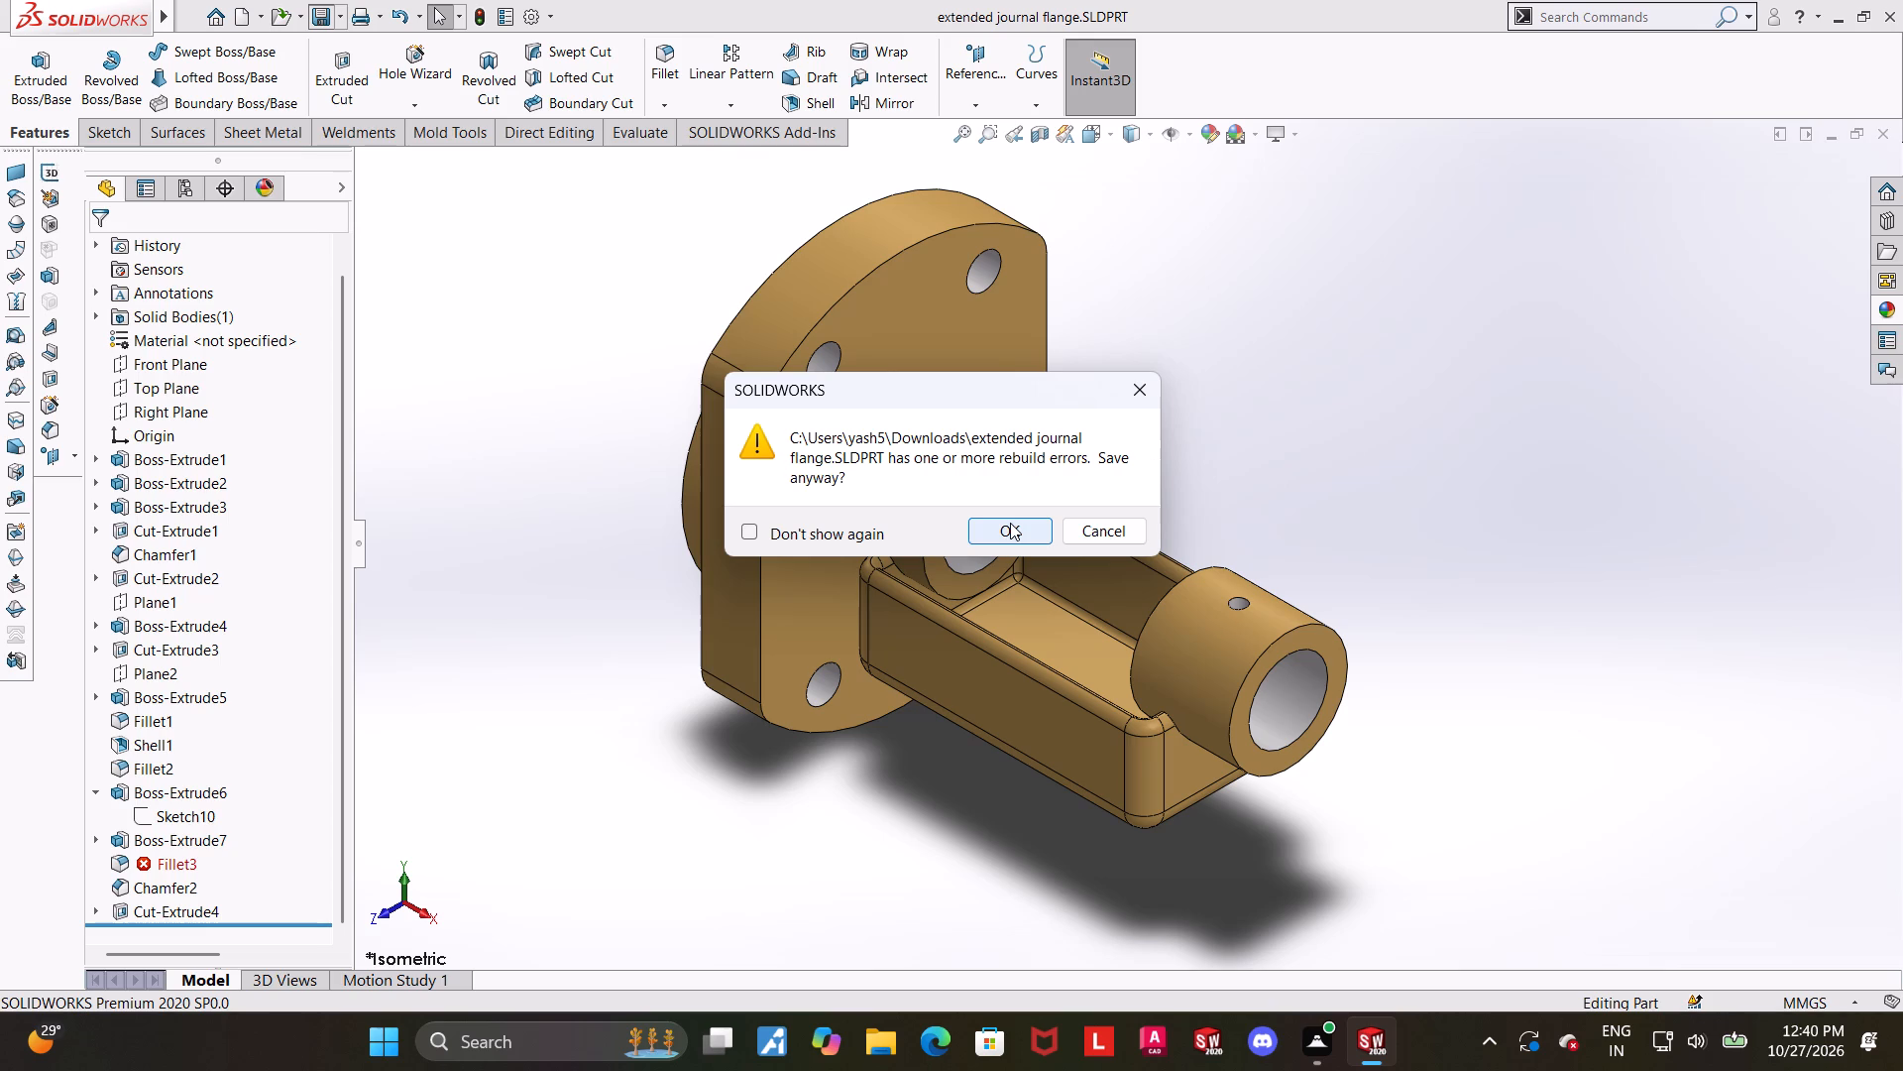
left_click(1106, 530)
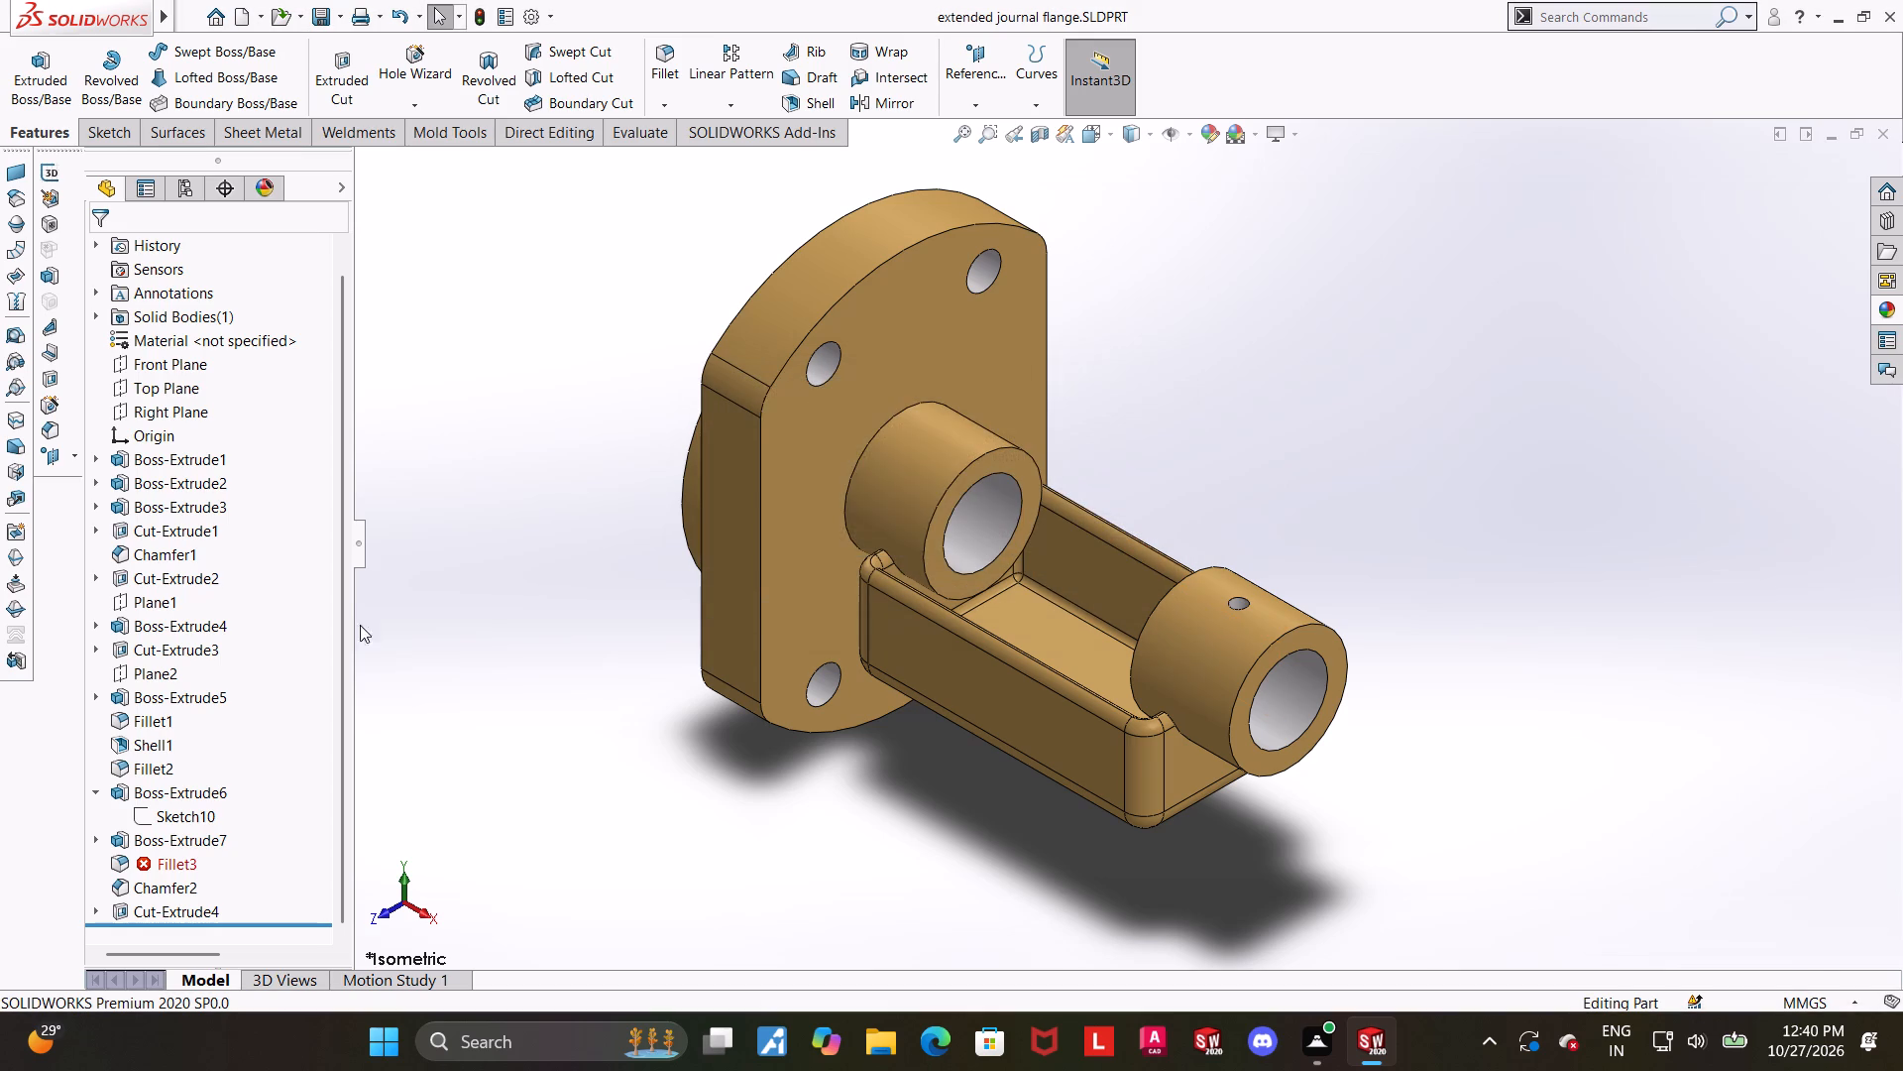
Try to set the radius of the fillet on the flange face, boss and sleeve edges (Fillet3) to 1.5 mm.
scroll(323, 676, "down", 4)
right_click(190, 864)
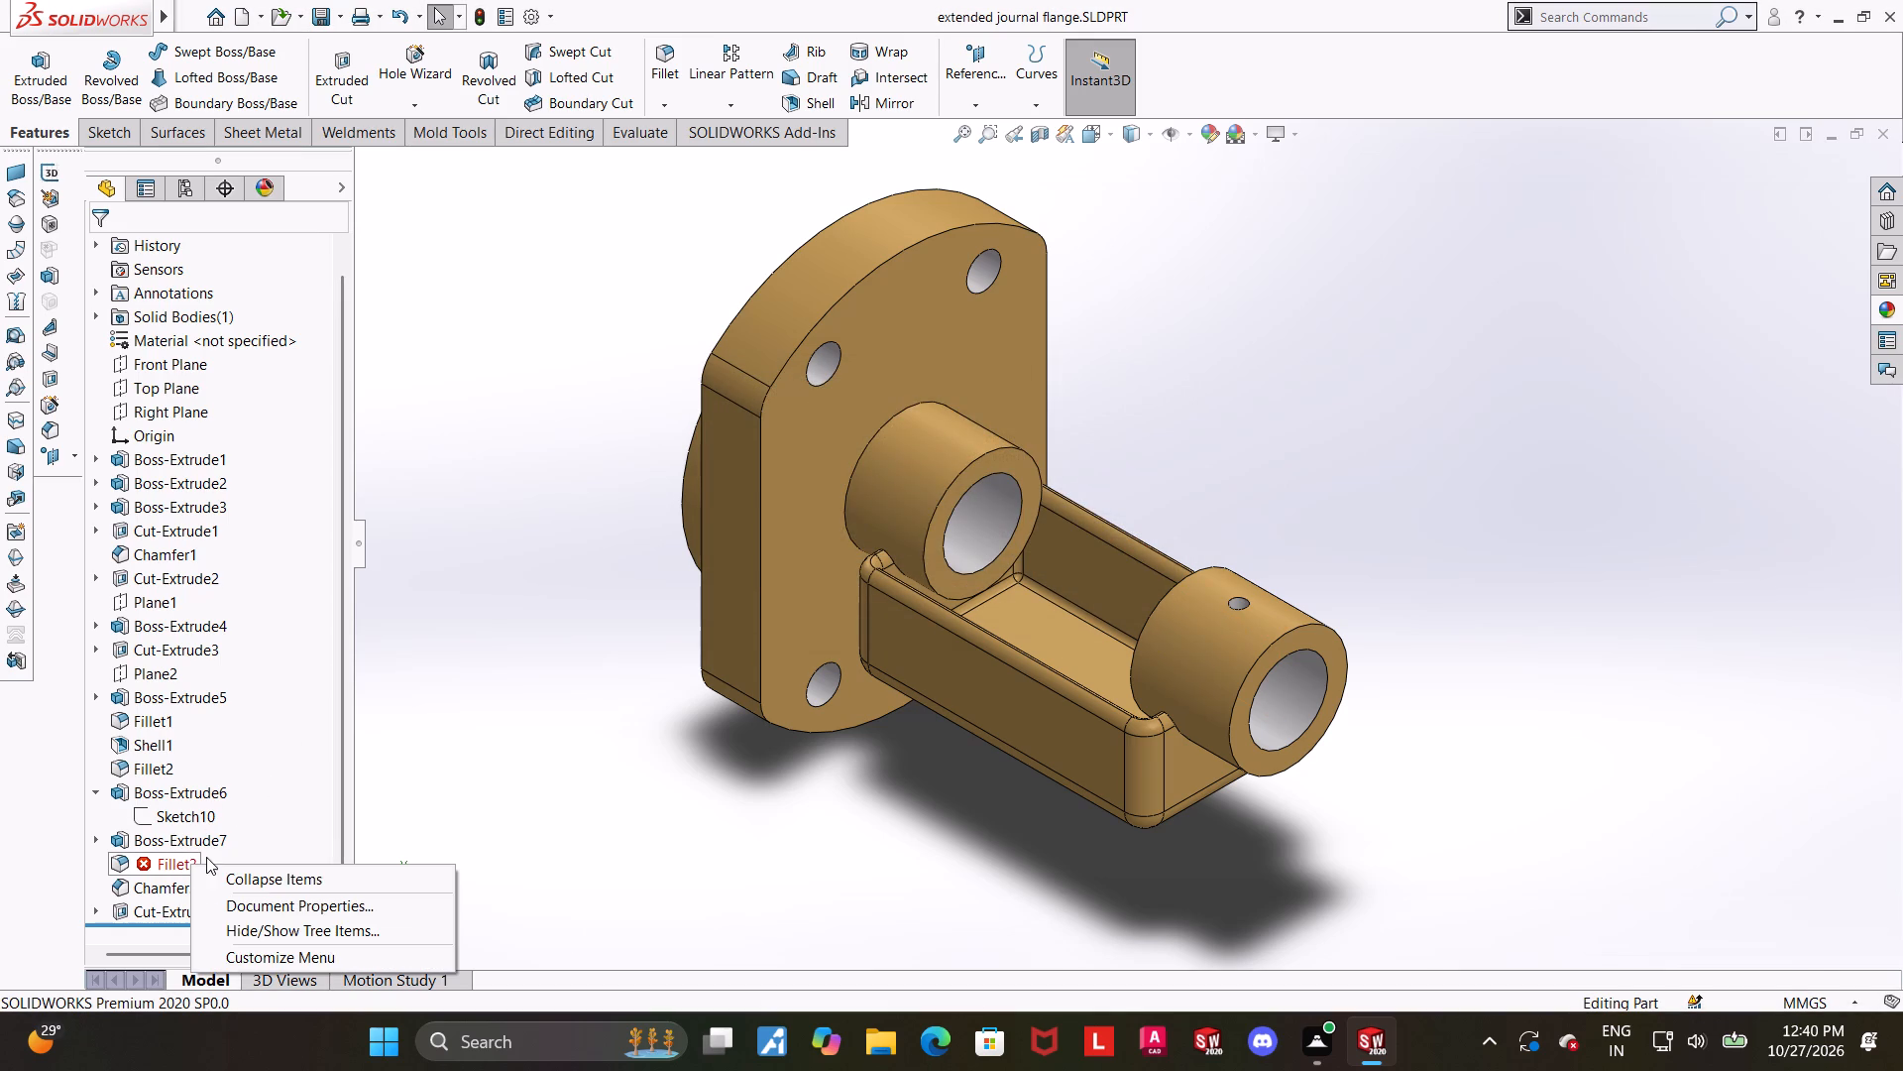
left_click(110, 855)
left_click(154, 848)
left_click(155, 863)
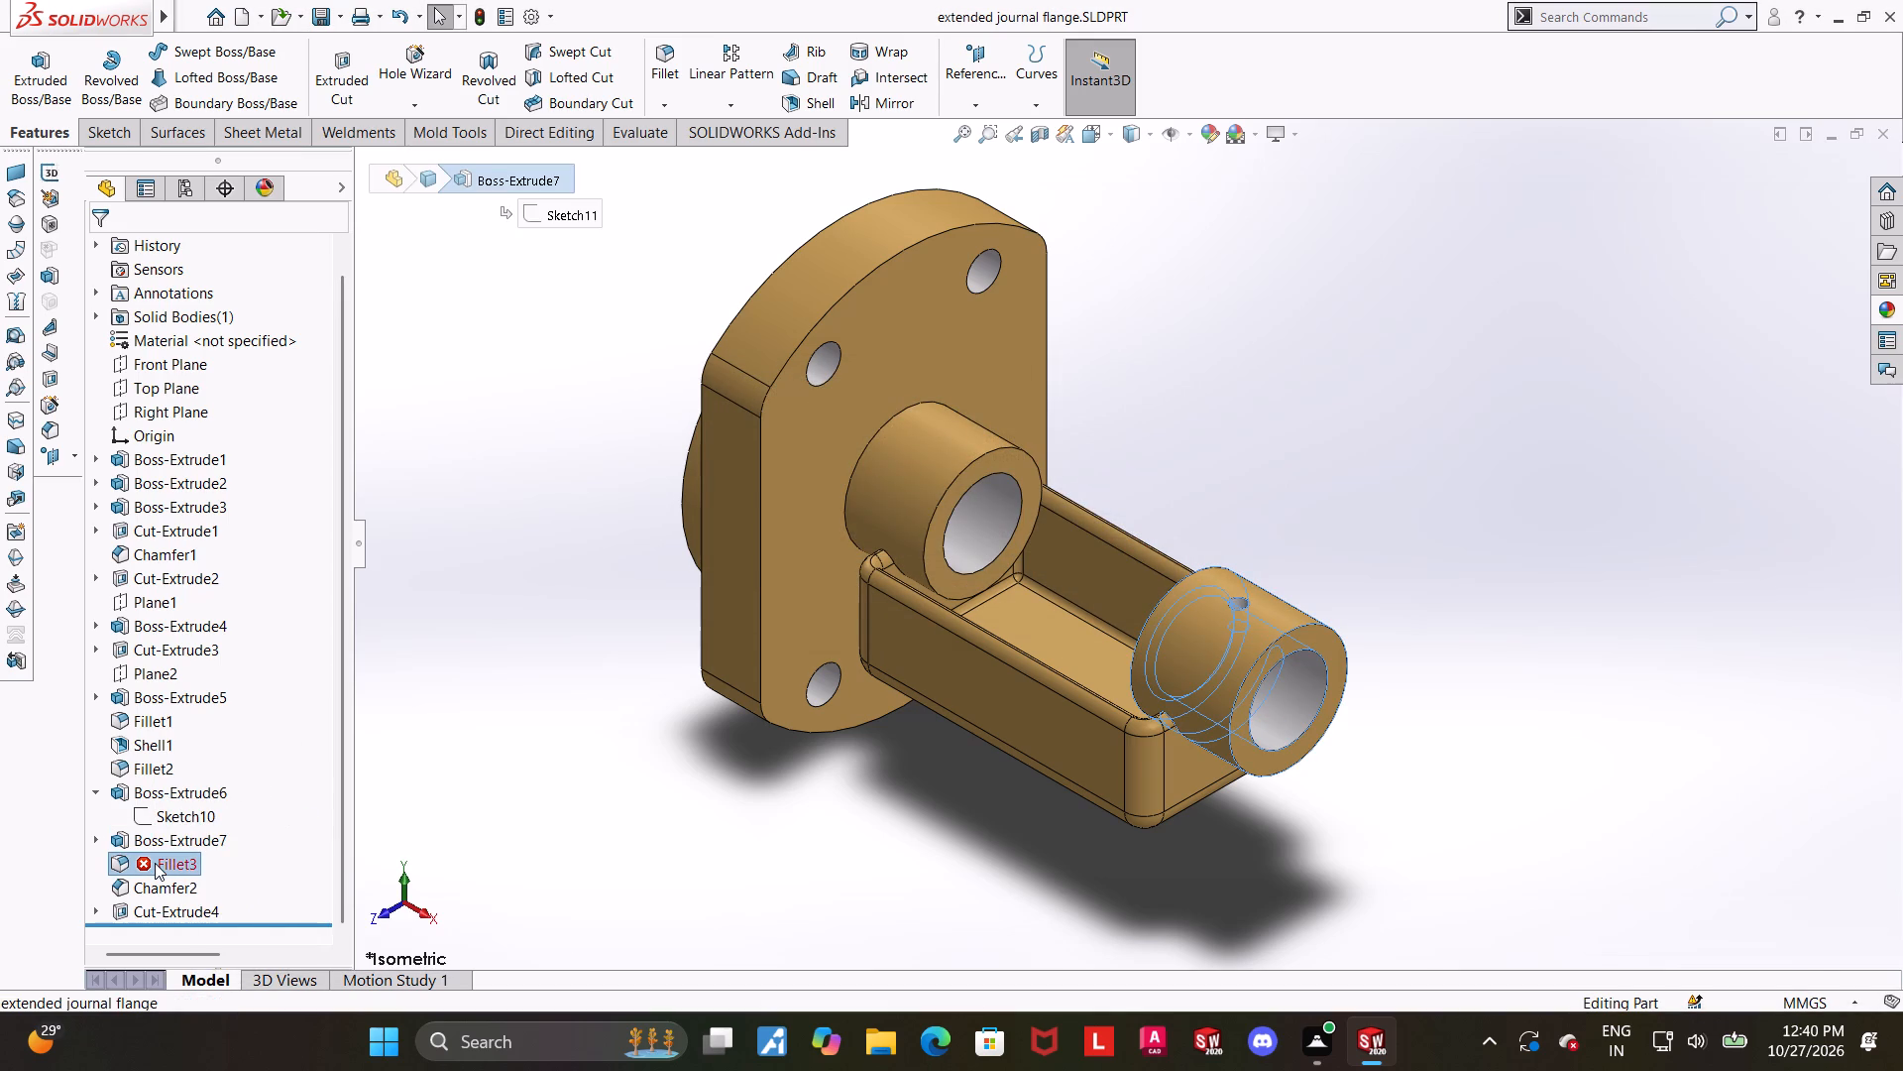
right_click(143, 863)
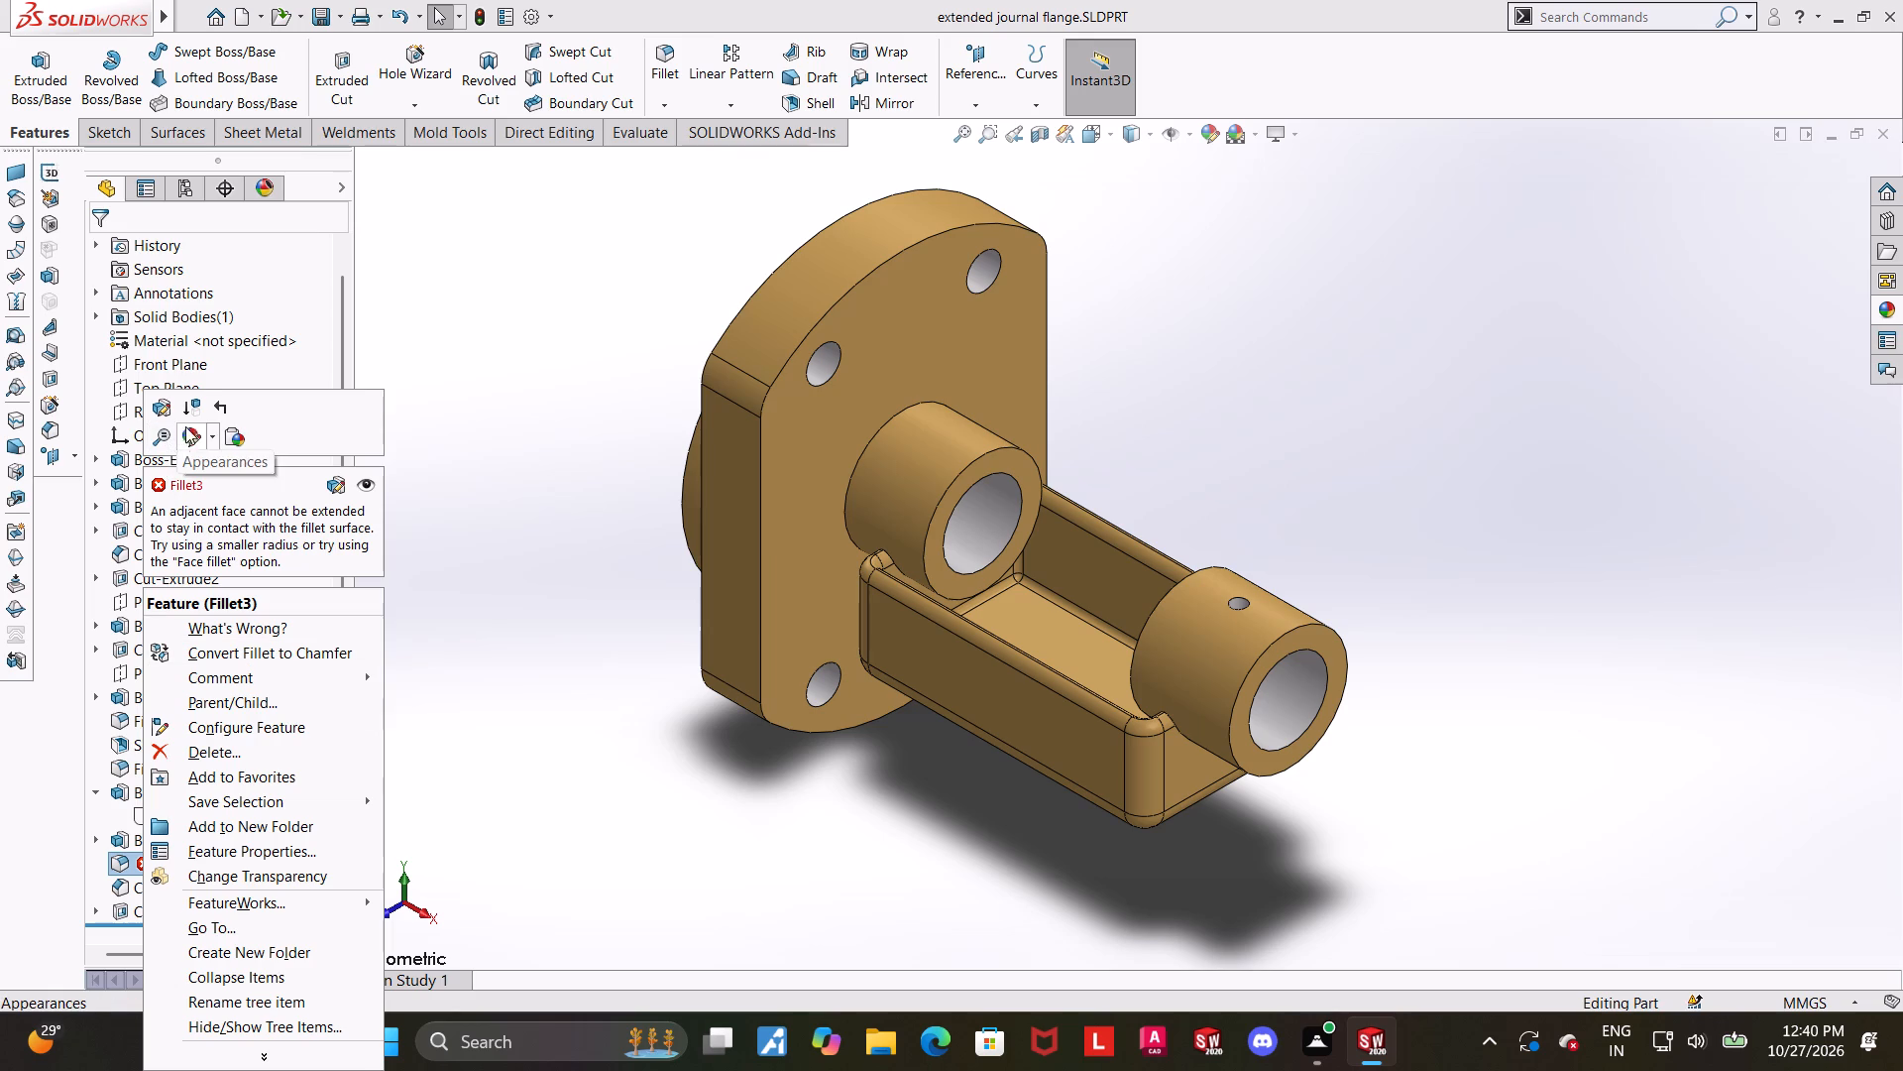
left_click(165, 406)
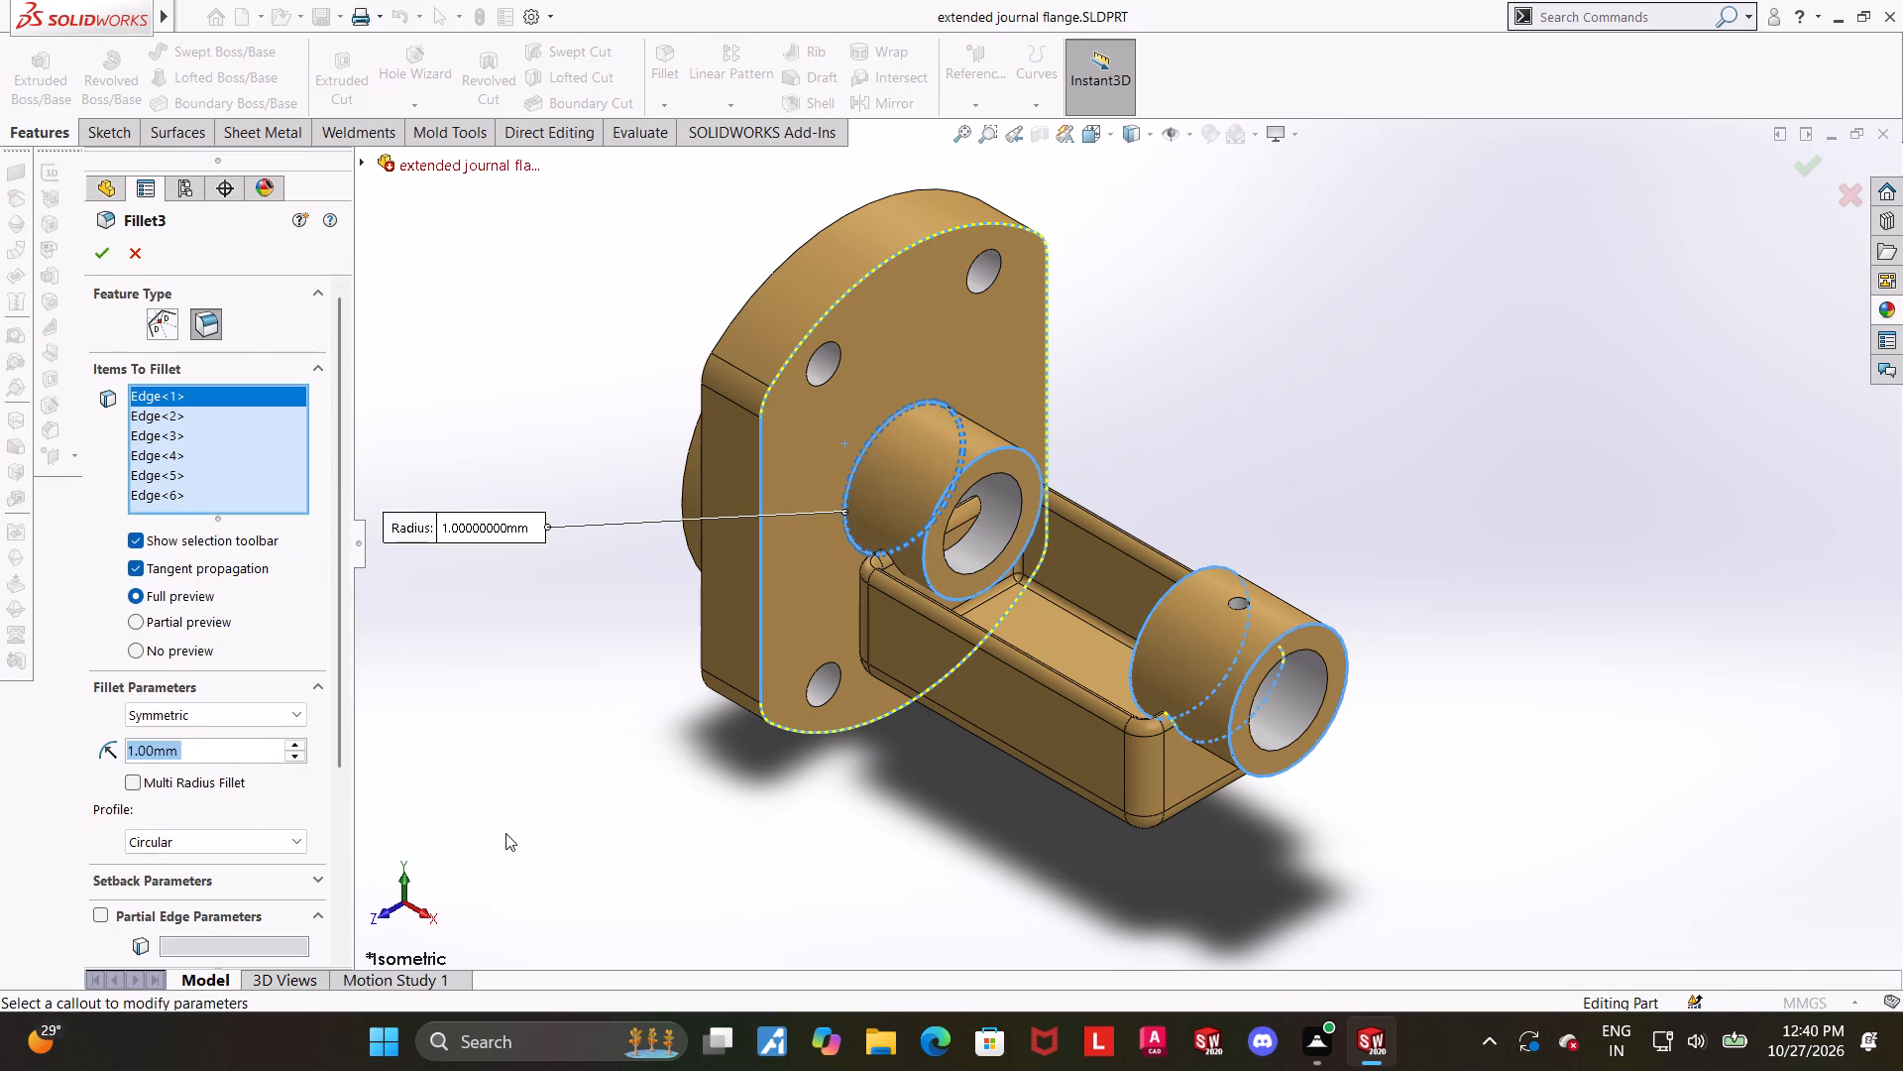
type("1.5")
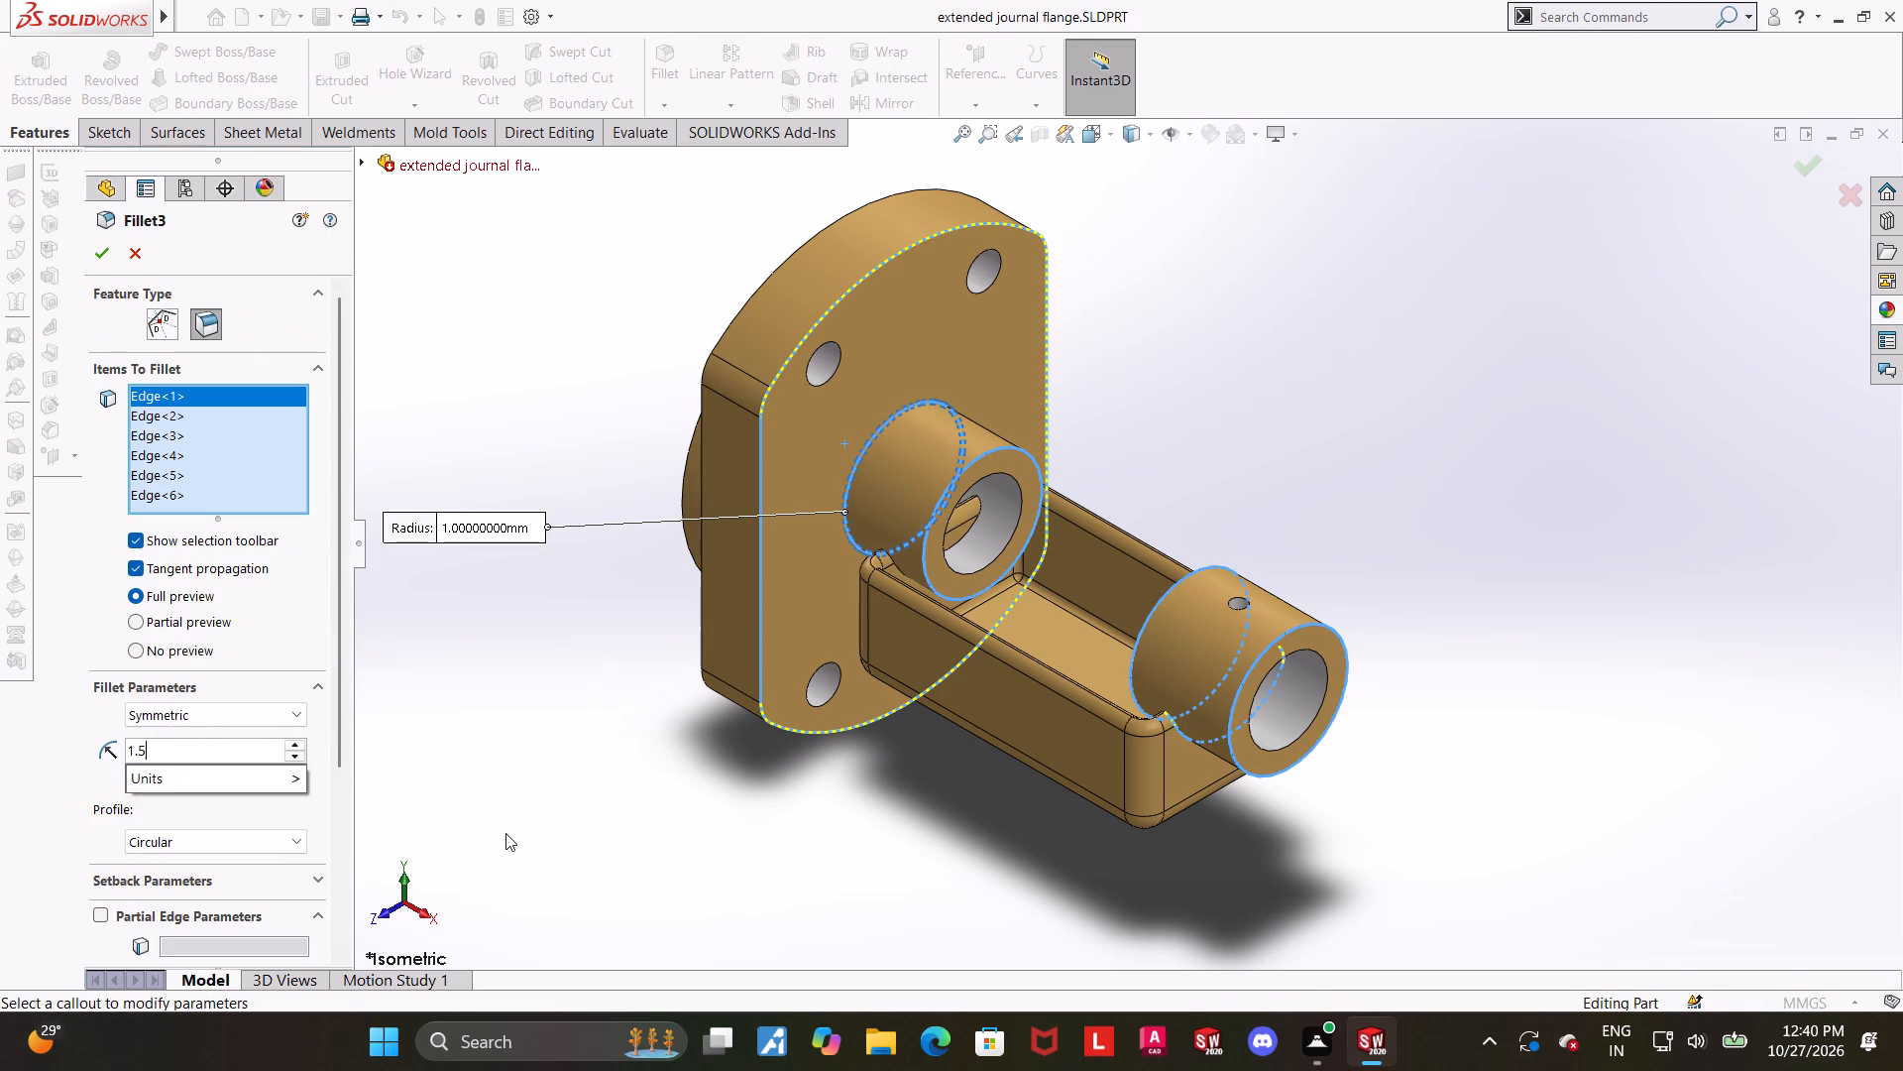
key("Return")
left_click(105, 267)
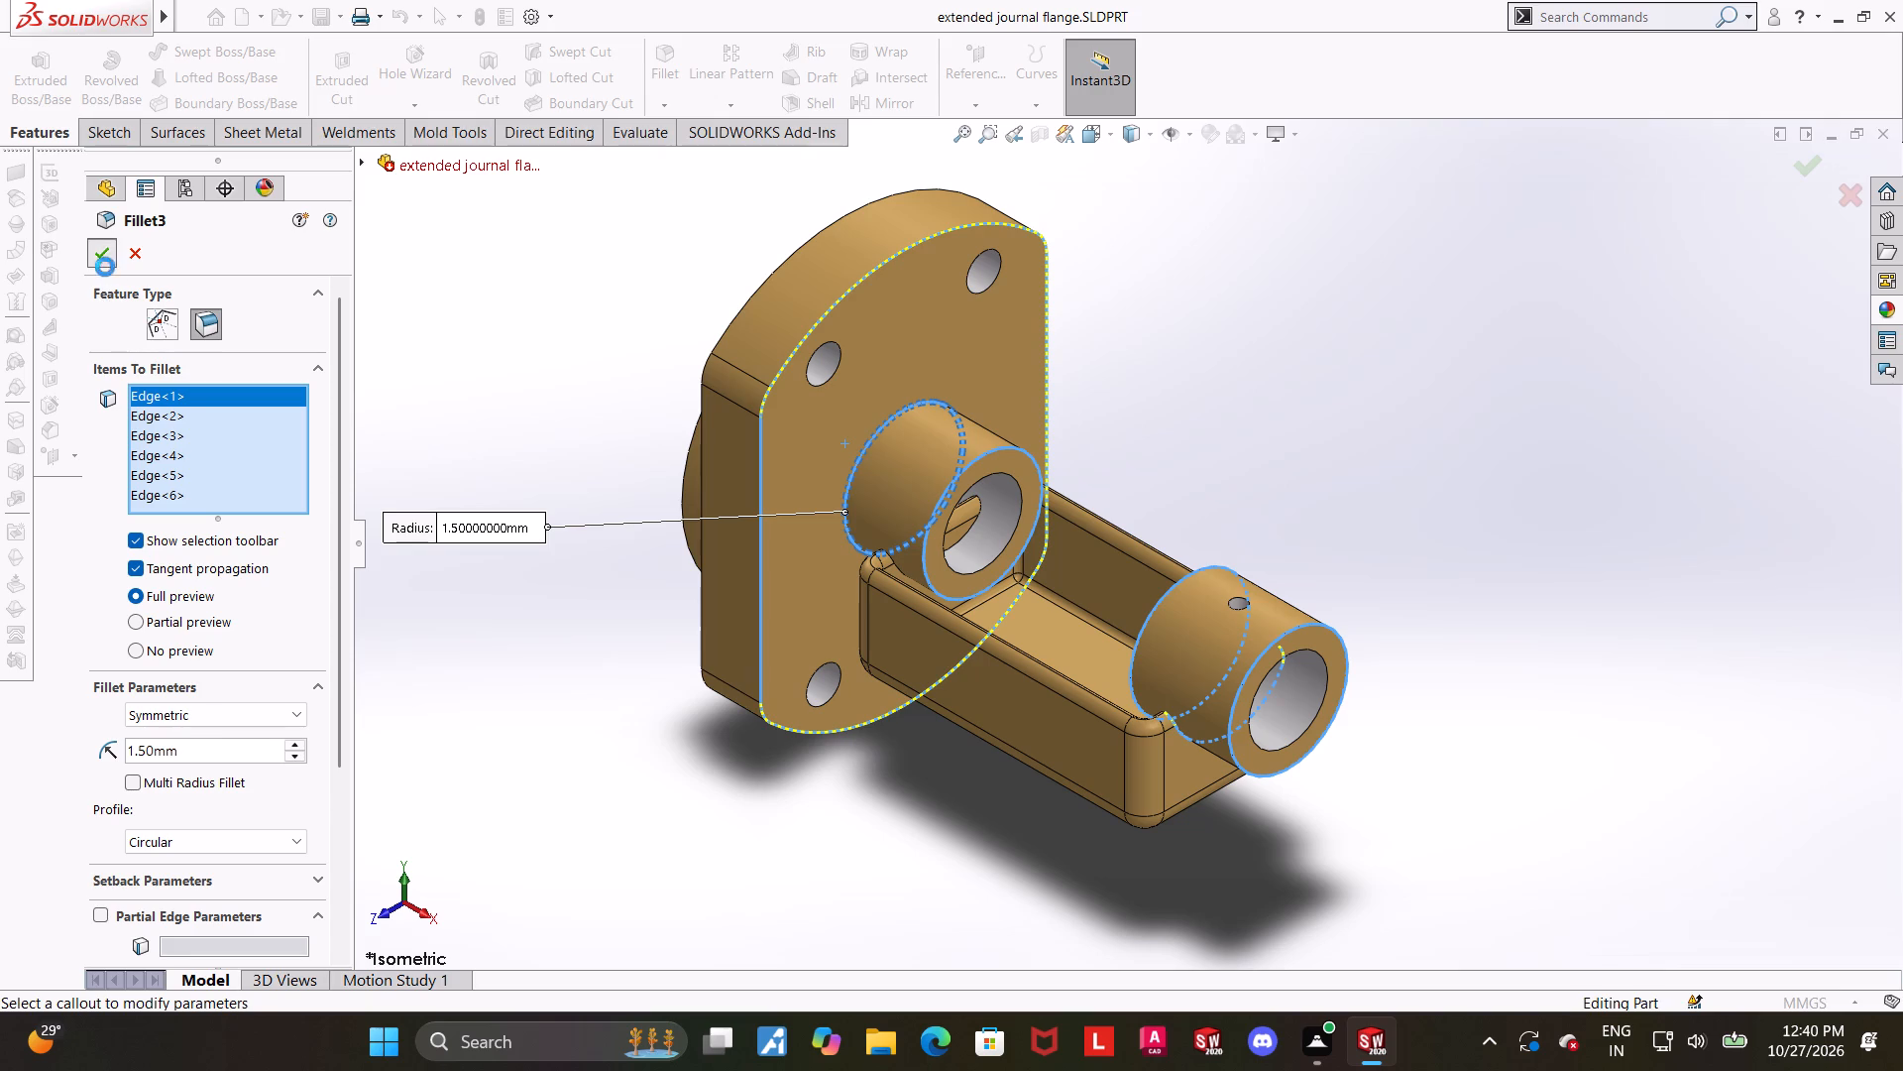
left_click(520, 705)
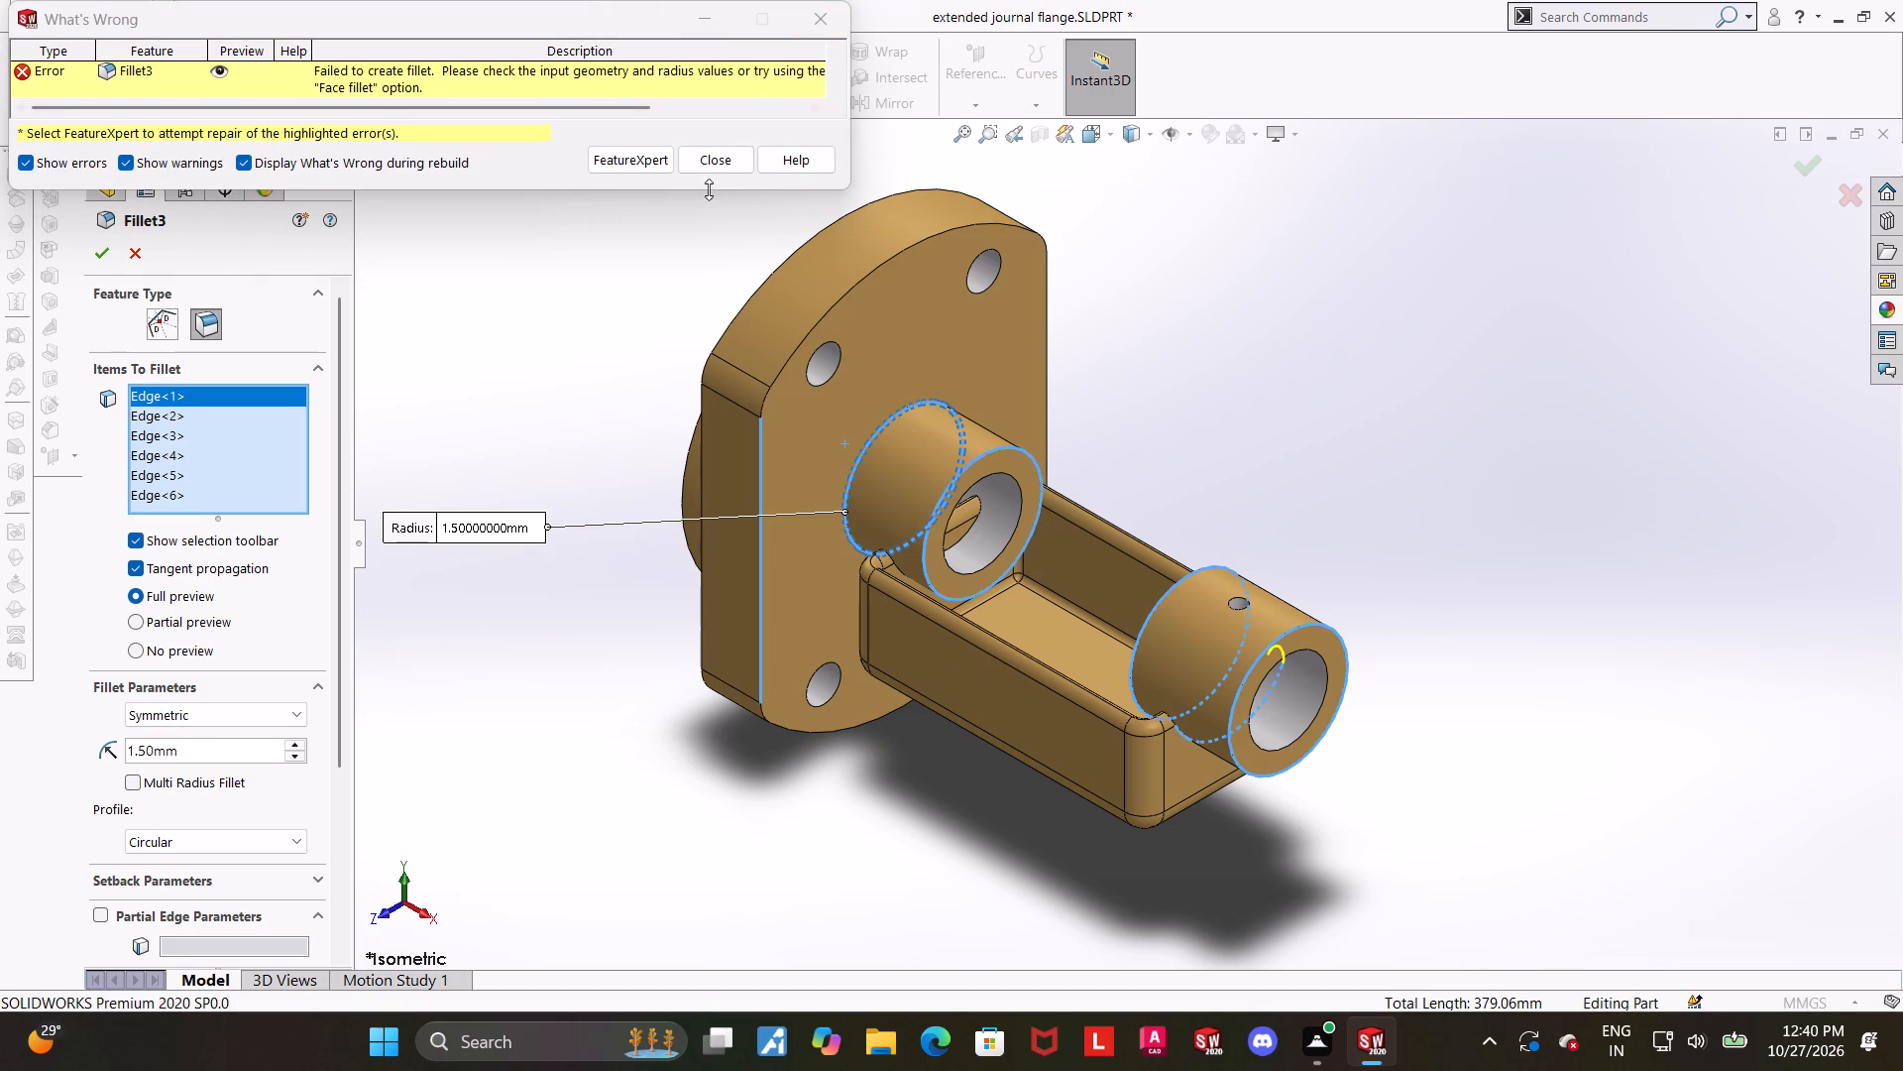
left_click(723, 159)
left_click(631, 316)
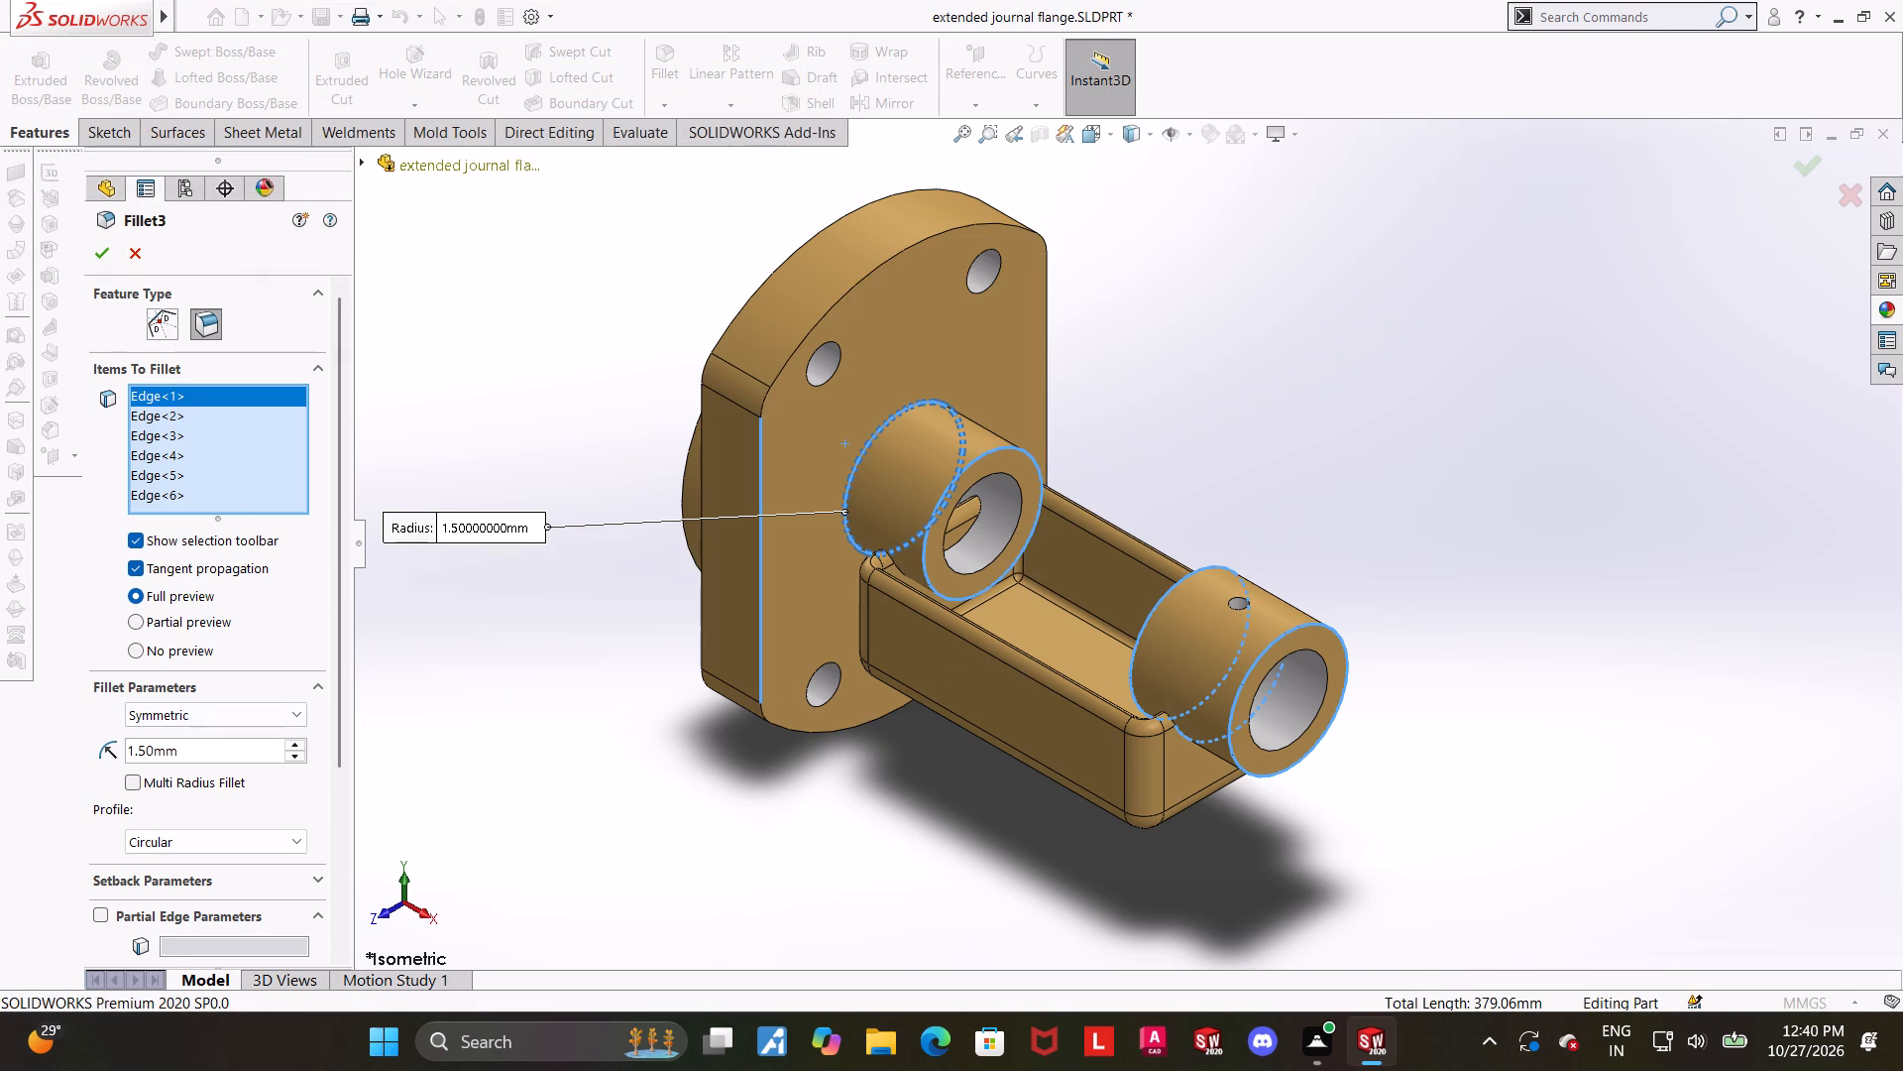
Set the radius of the fillet on the flange face, boss and sleeve edges (Fillet3) to 0.5 mm.
left_click(202, 750)
left_click_drag(228, 747, 0, 725)
type("0.5")
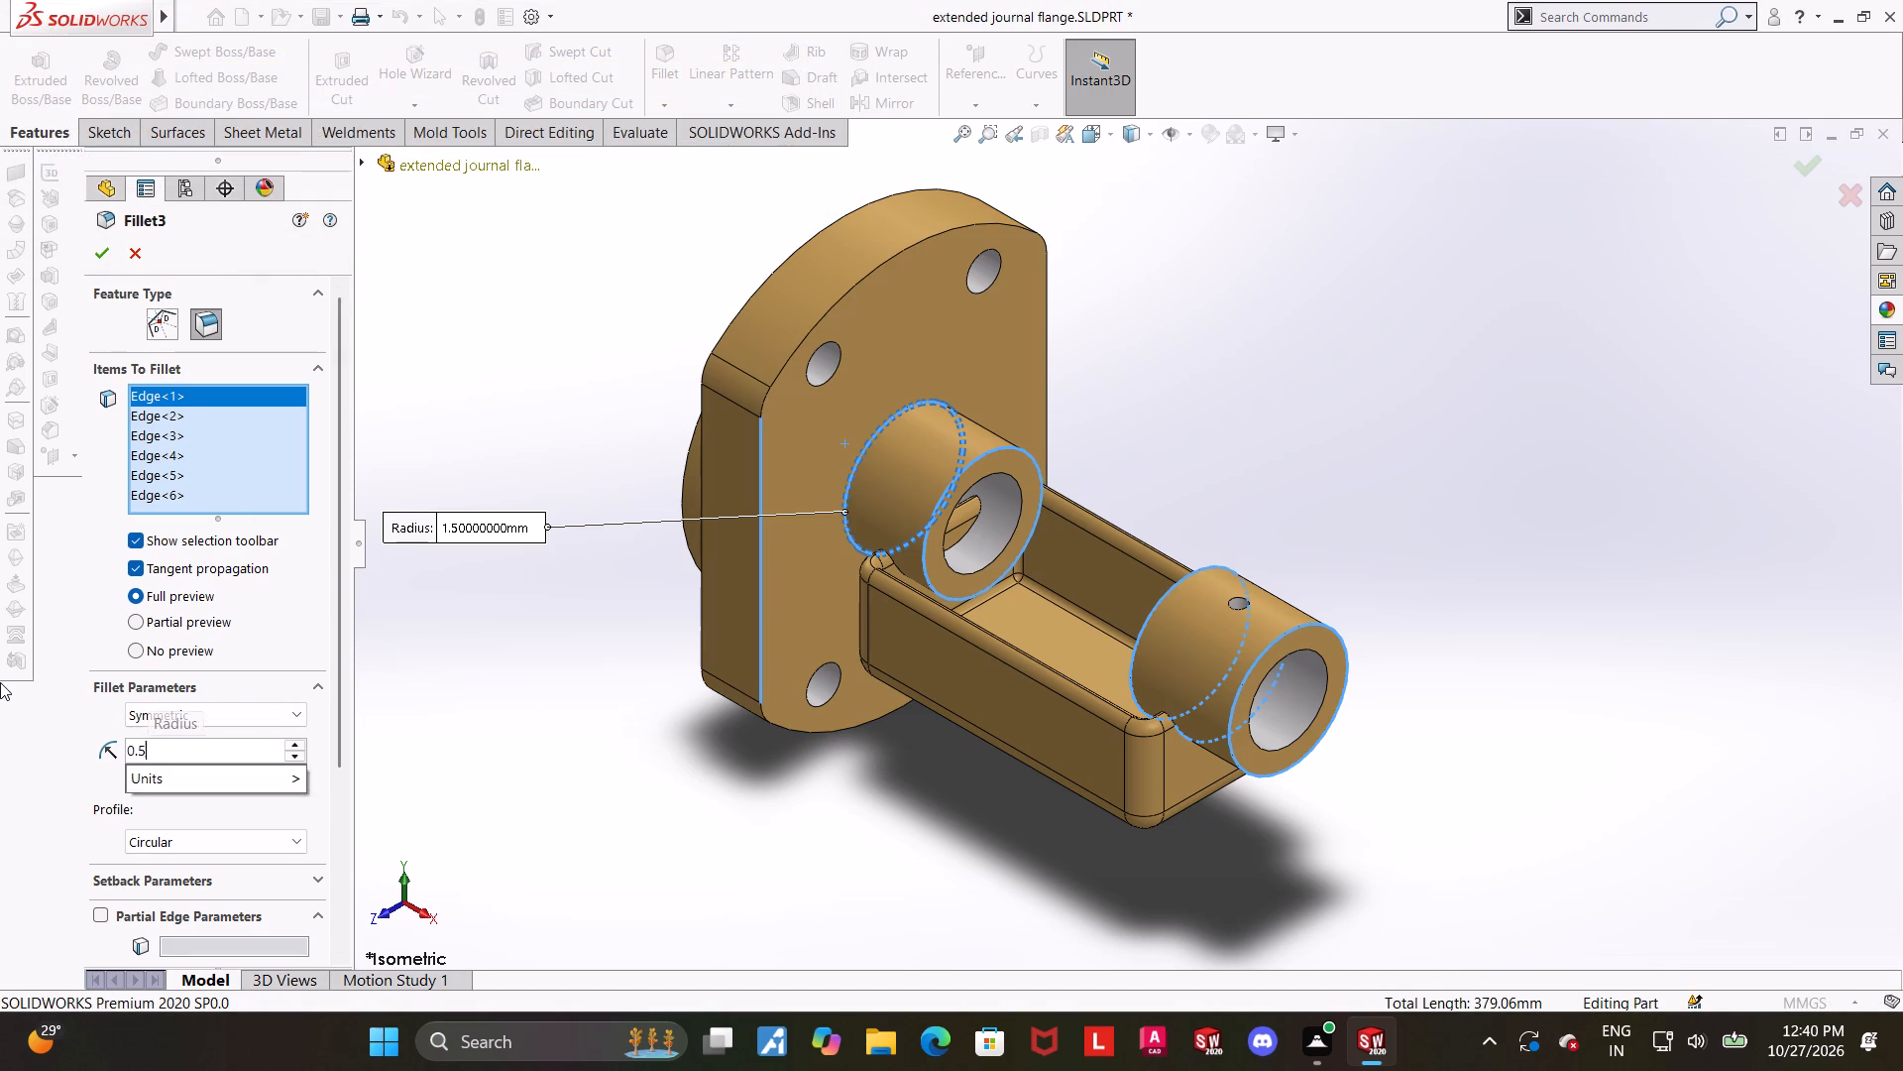
key("Return")
left_click(110, 249)
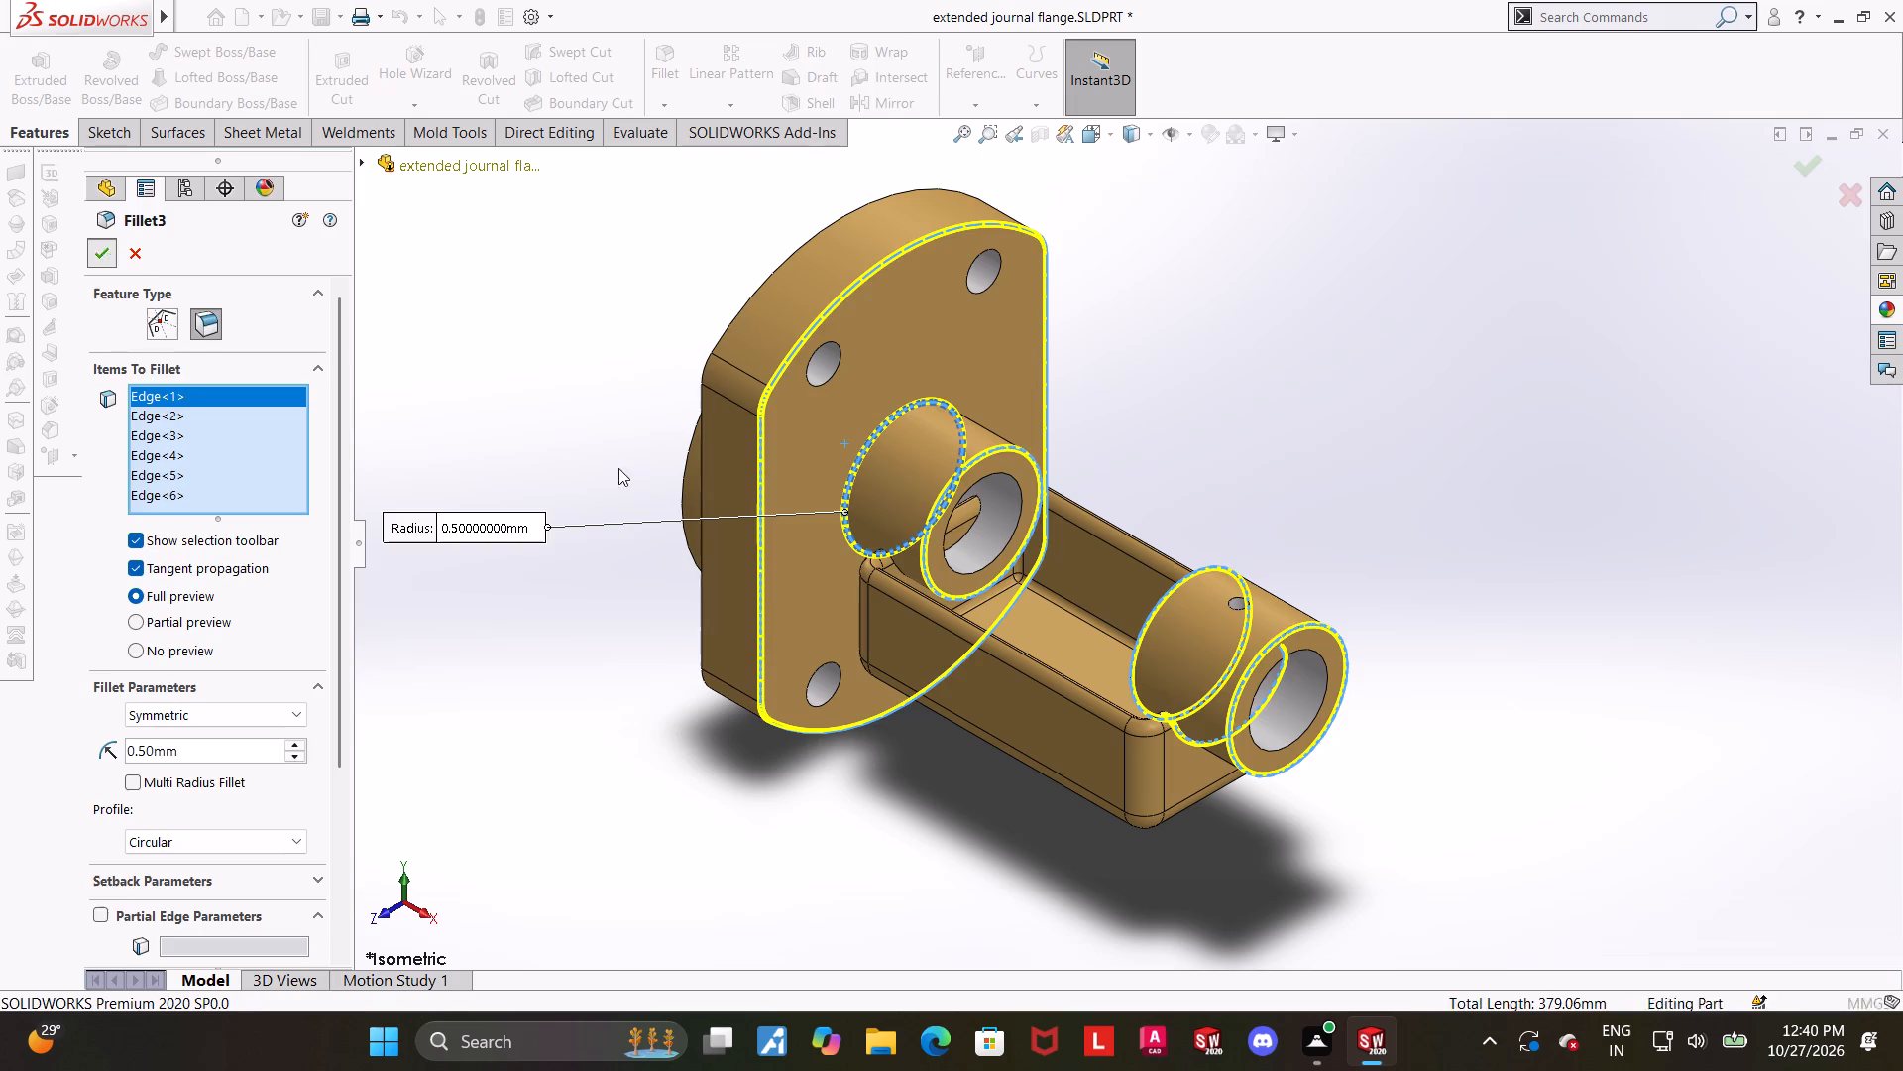
left_click(629, 468)
Save the part again as "extended journal flange.SLDPRT" in Downloads, replacing the existing file.
scroll(121, 640, "down", 4)
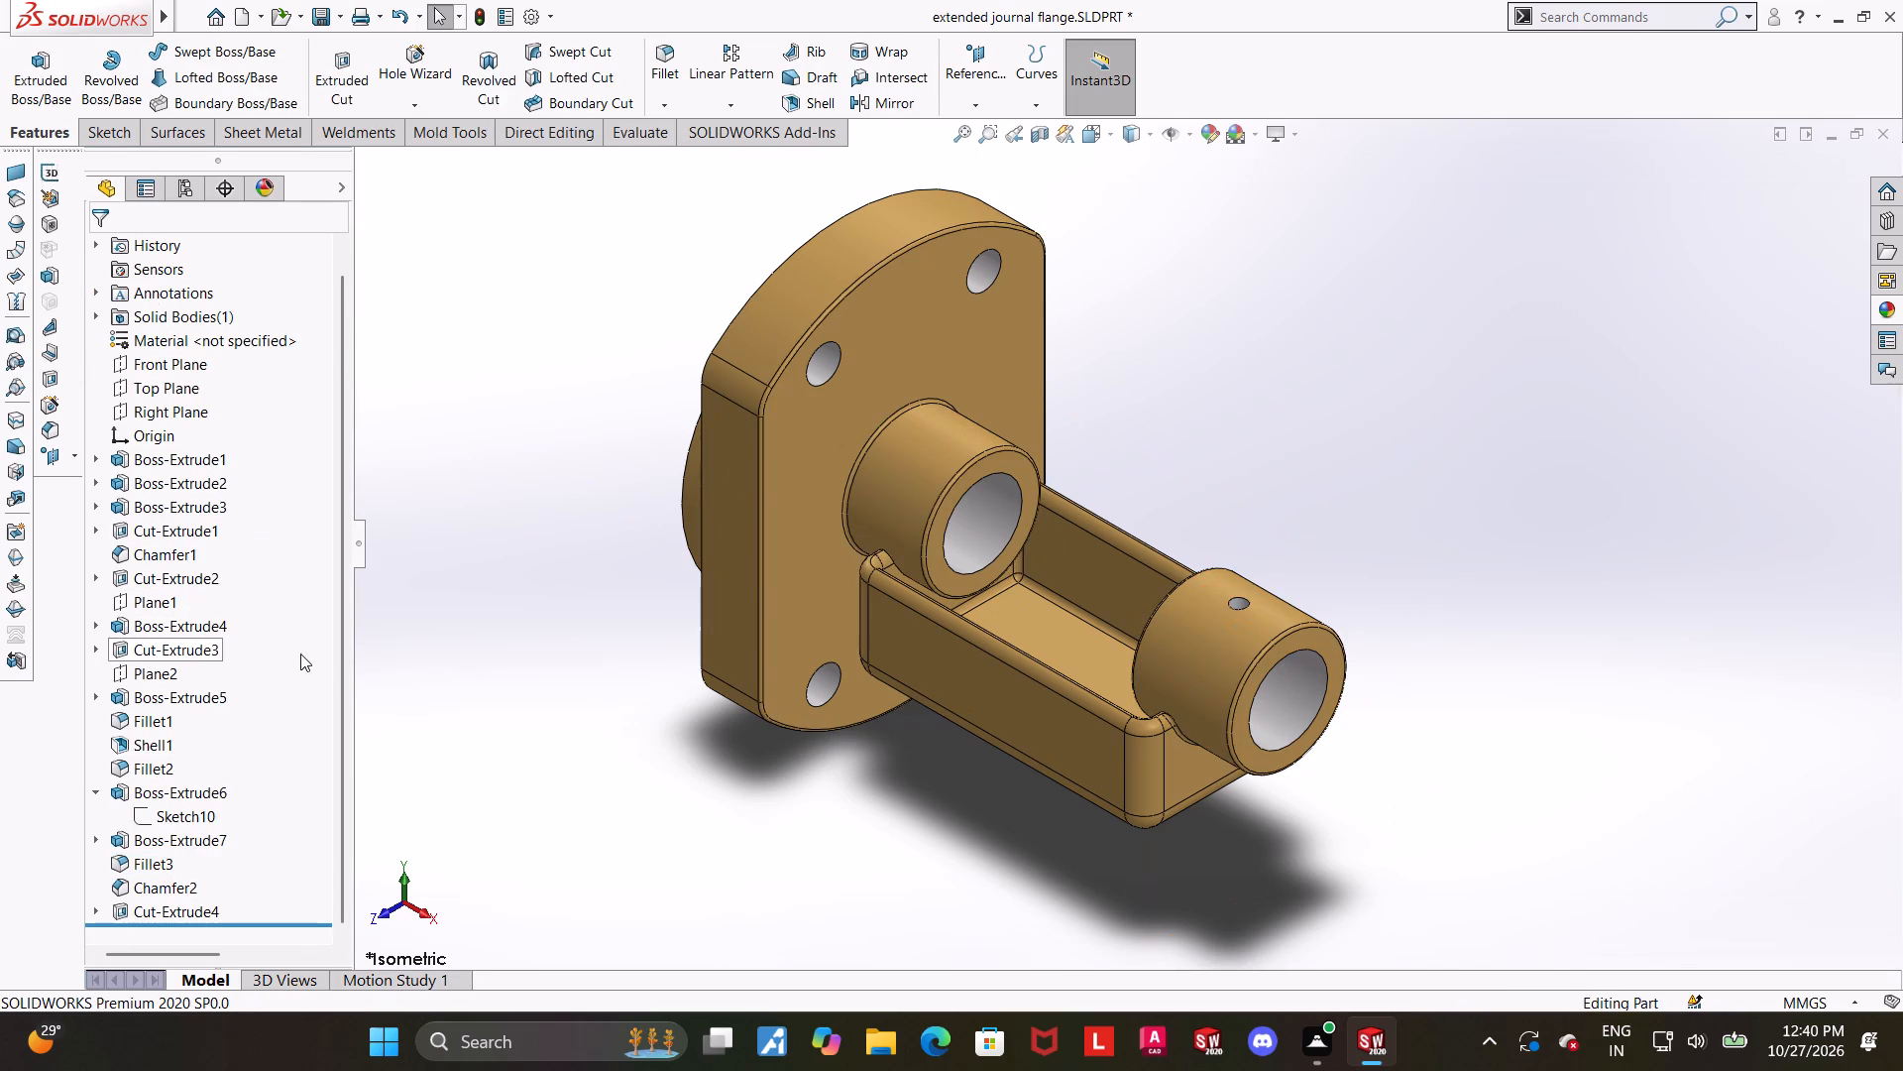
scroll(122, 655, "up", 10)
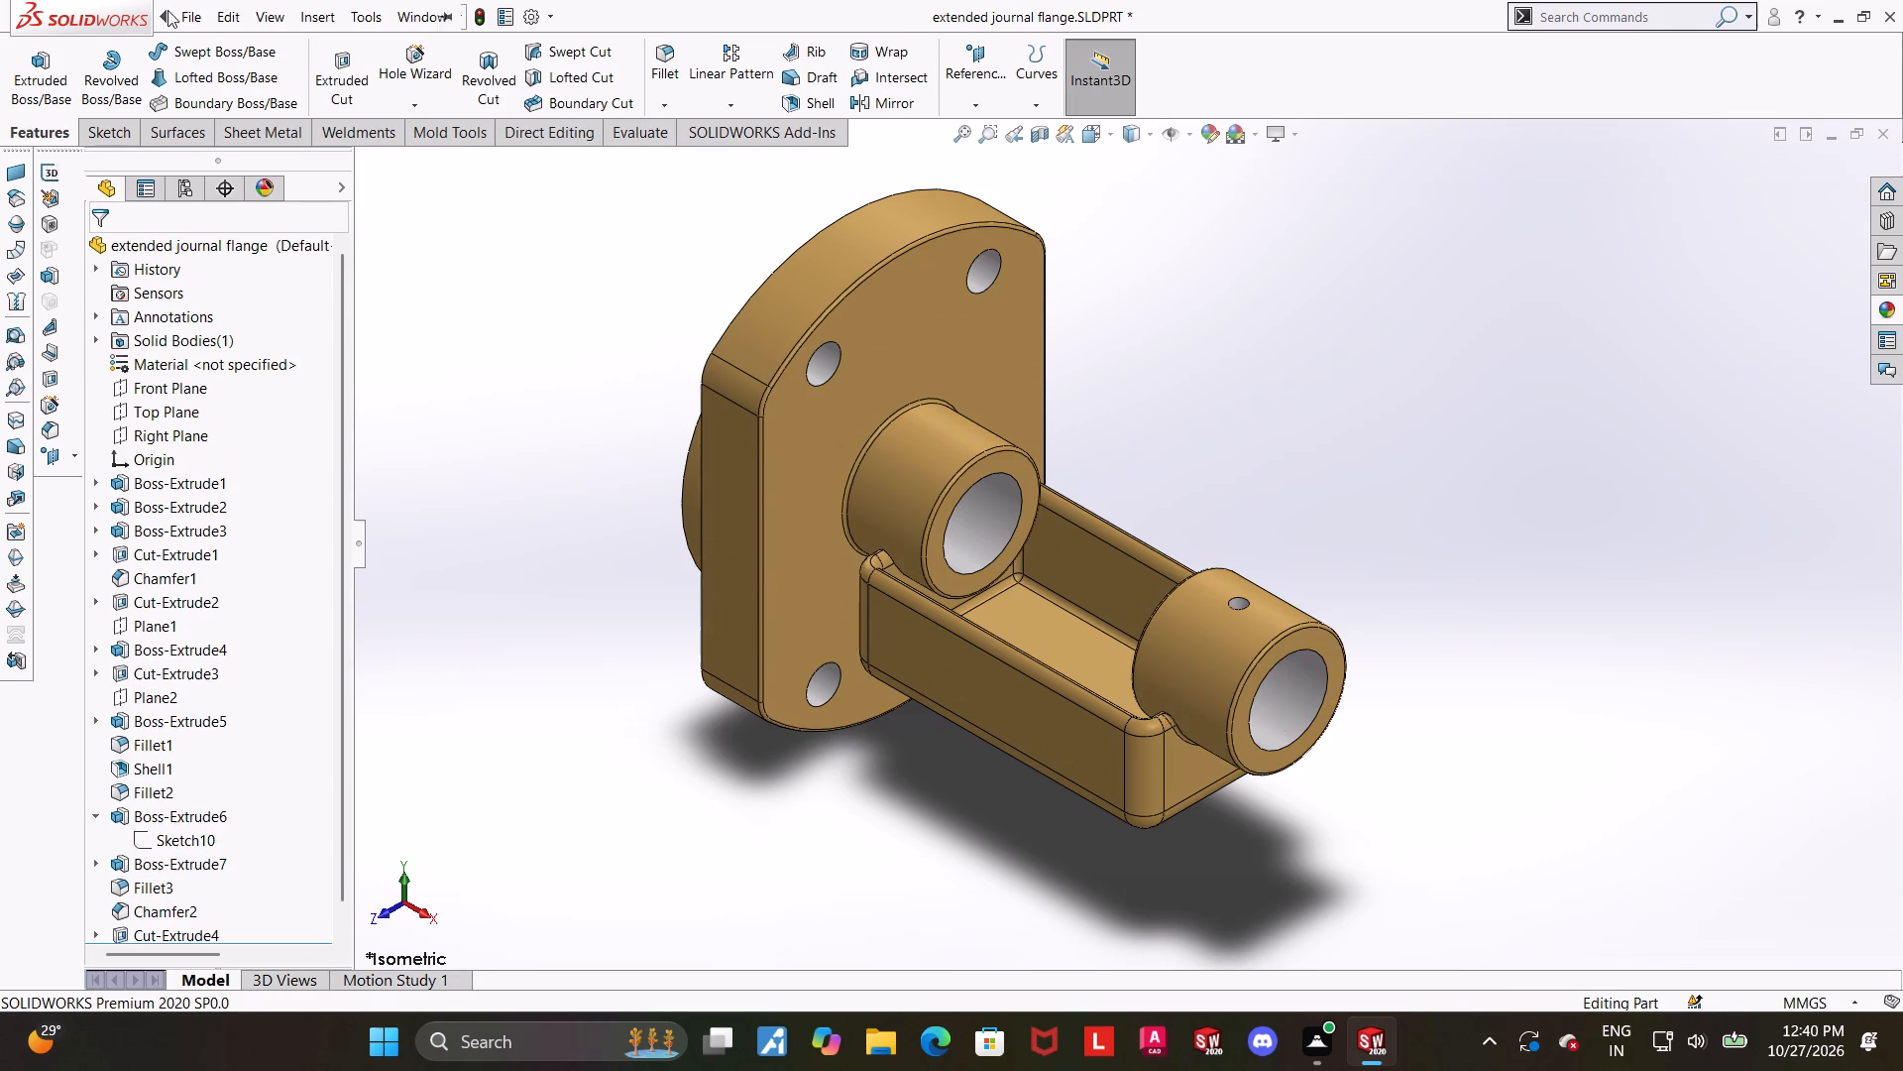
left_click(253, 270)
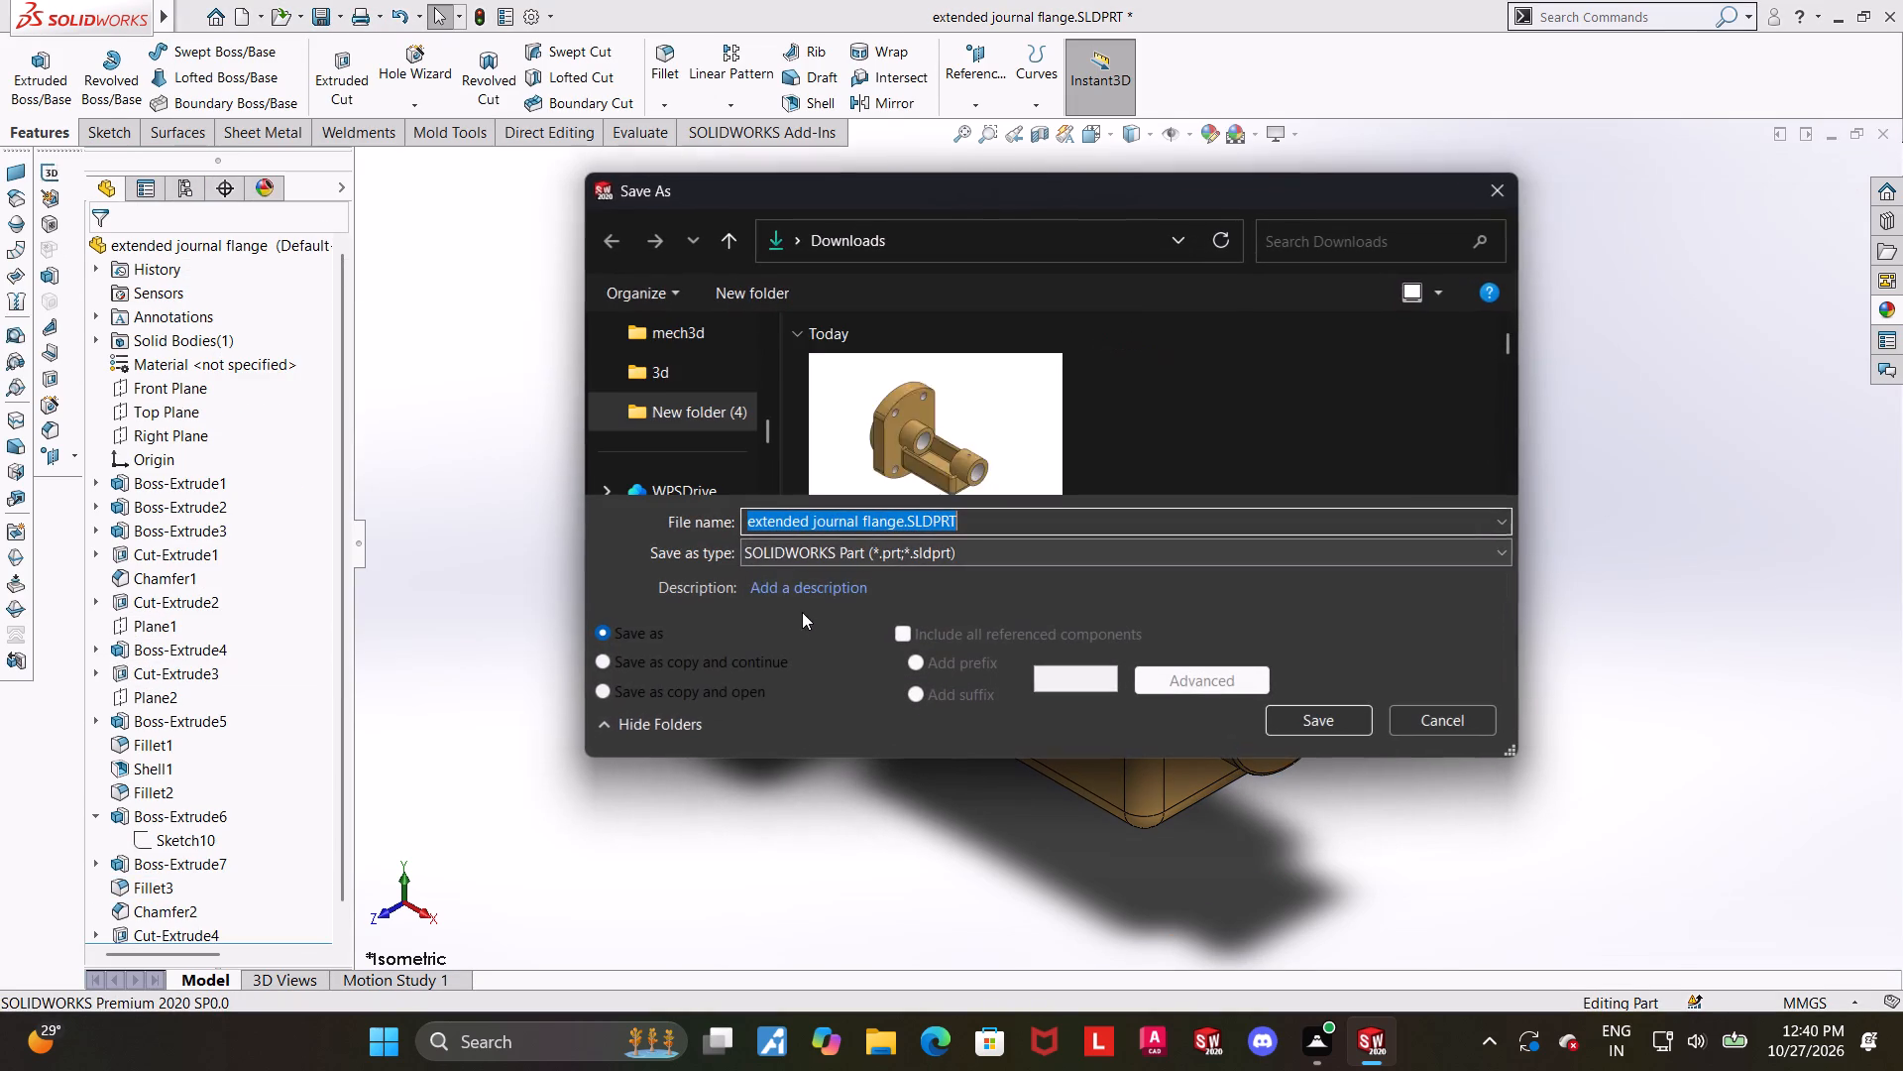
left_click(1317, 717)
left_click(1009, 527)
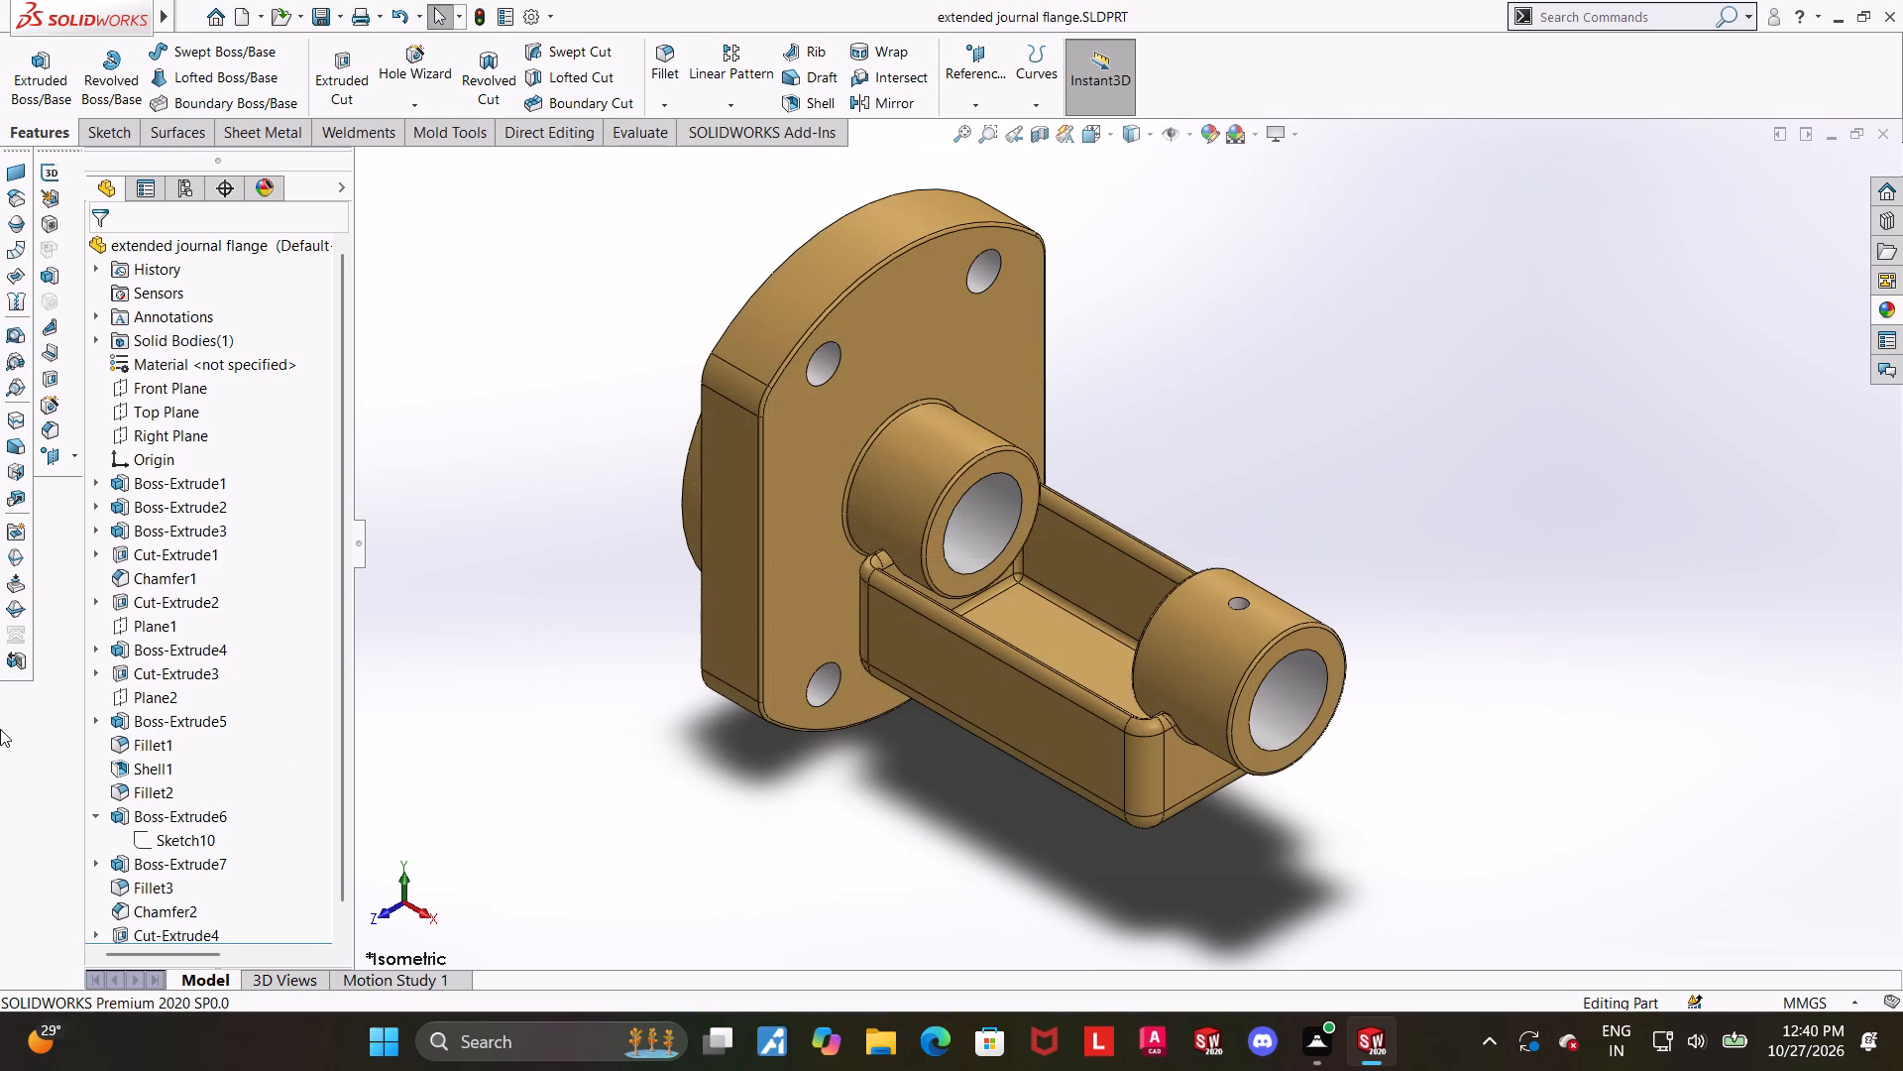
Export the extended journal flange part as a PDF file under the same name.
scroll(142, 716, "down", 7)
scroll(159, 856, "up", 7)
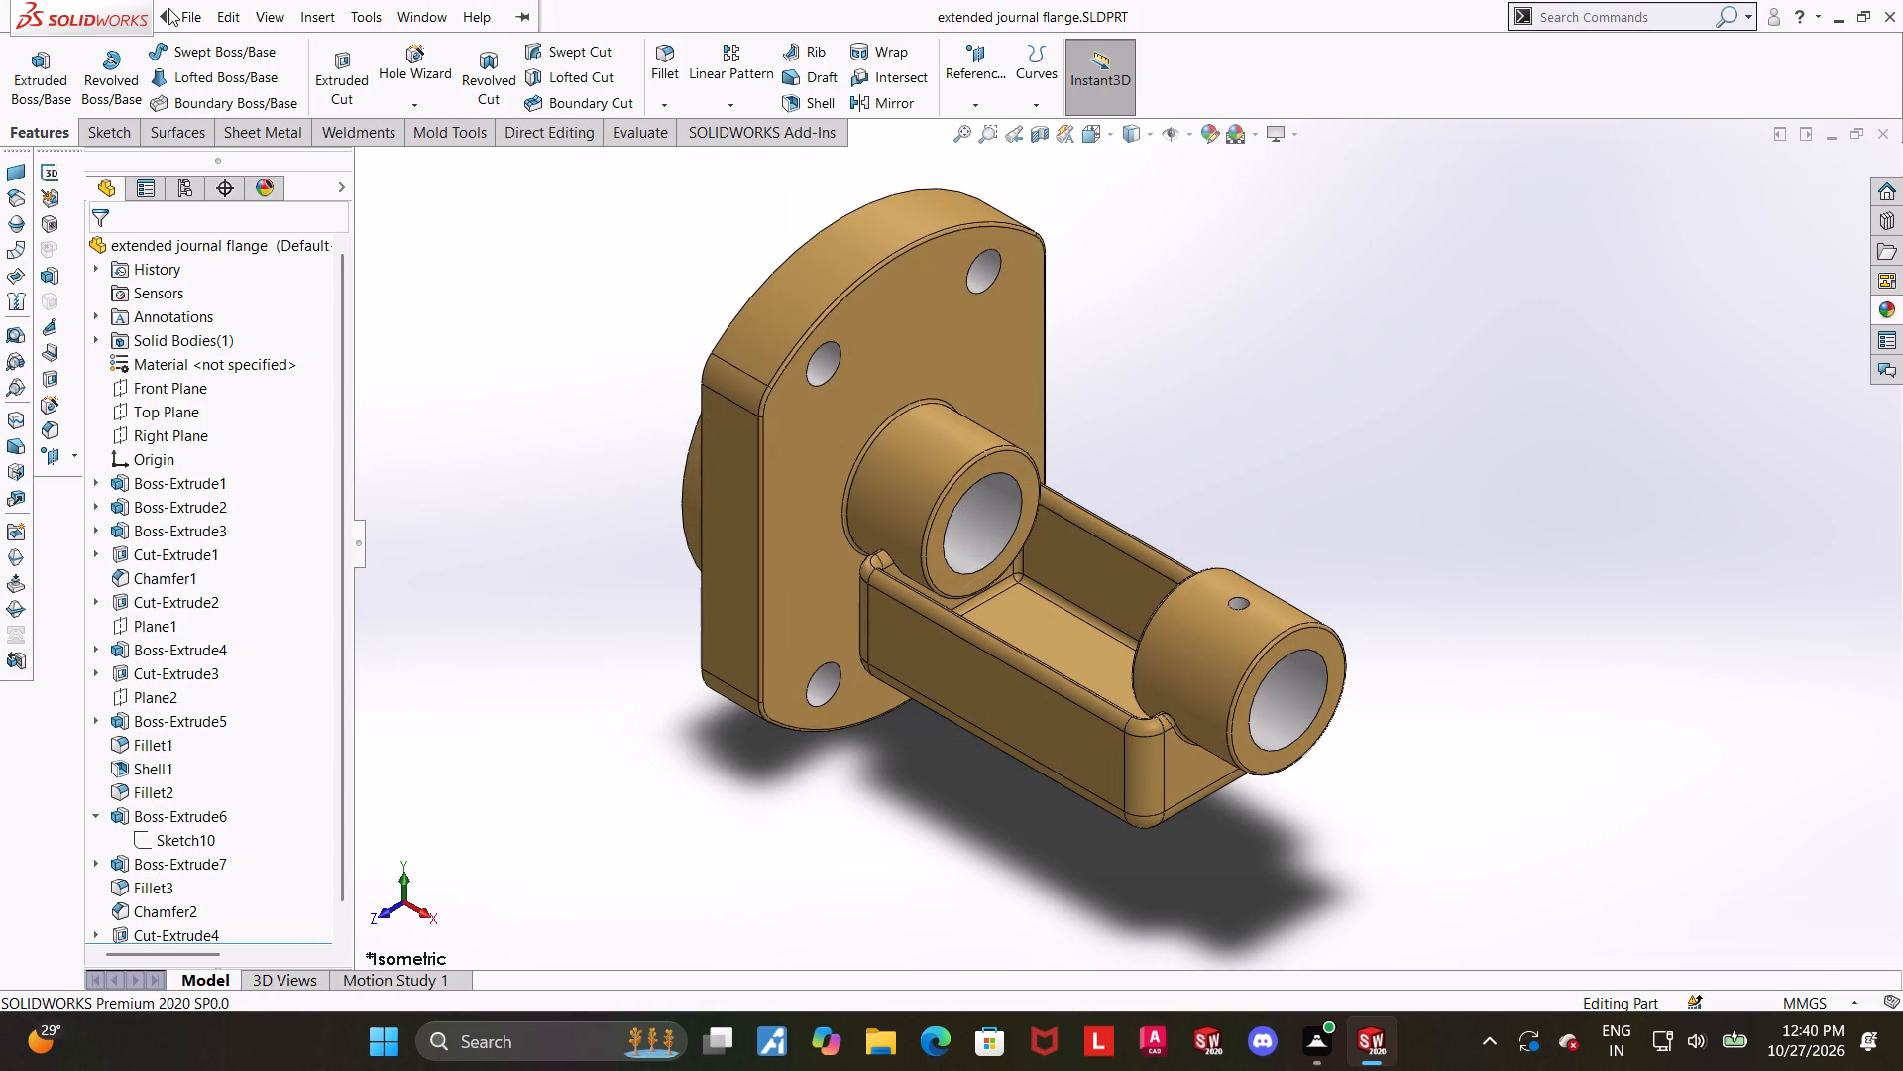
left_click(276, 266)
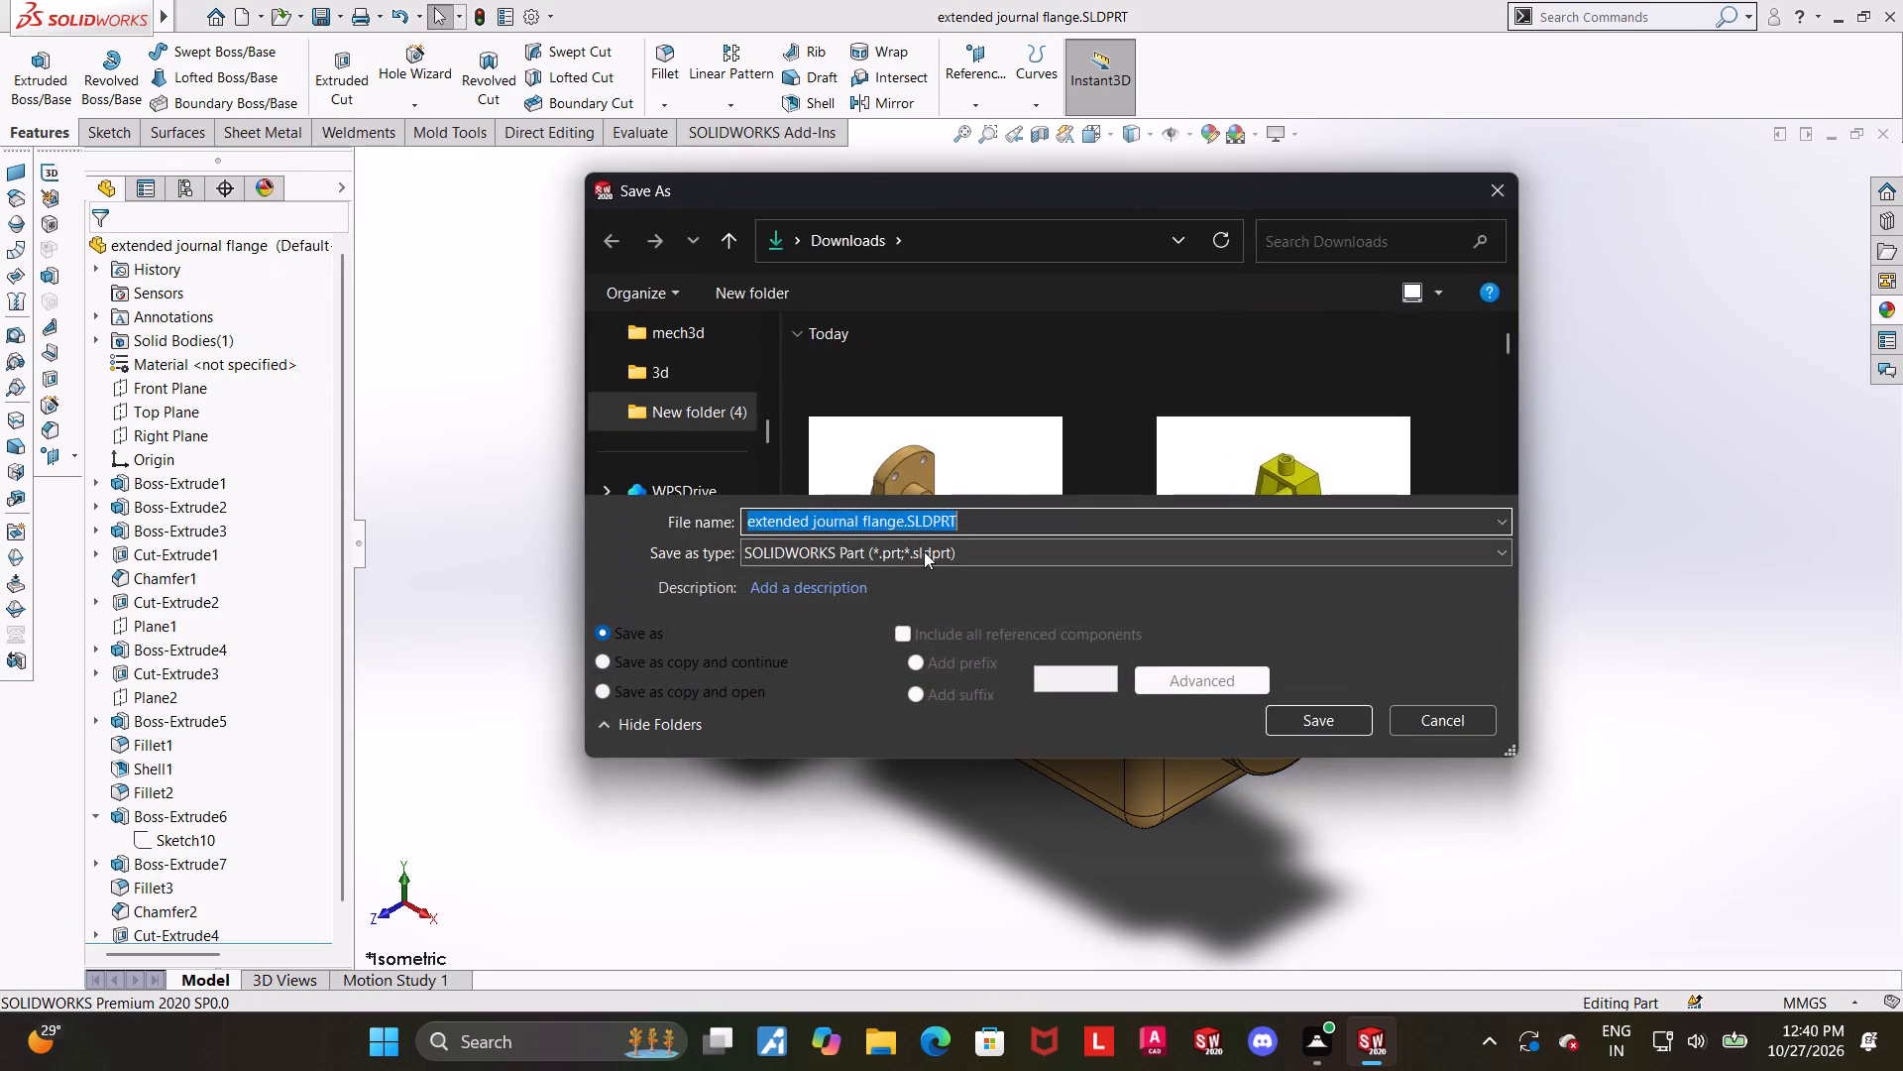
left_click(924, 551)
left_click(998, 150)
left_click(1310, 753)
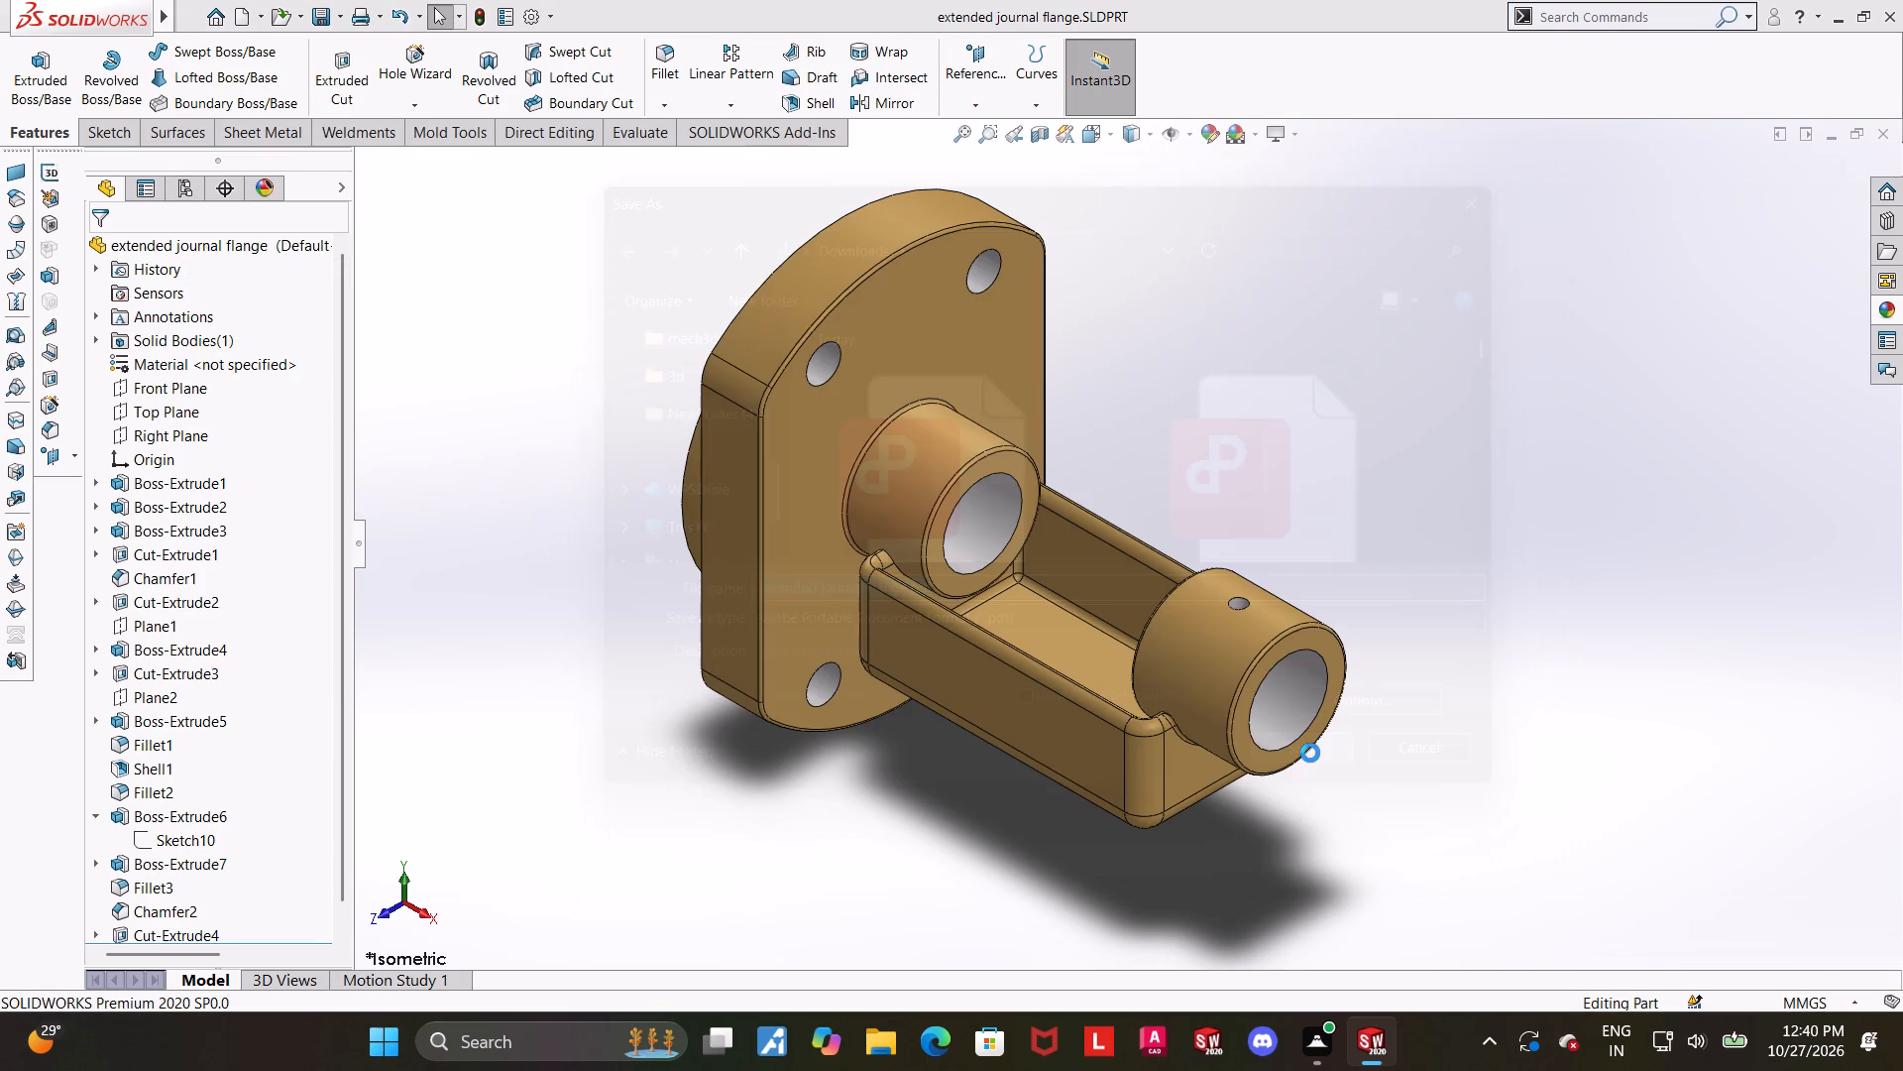